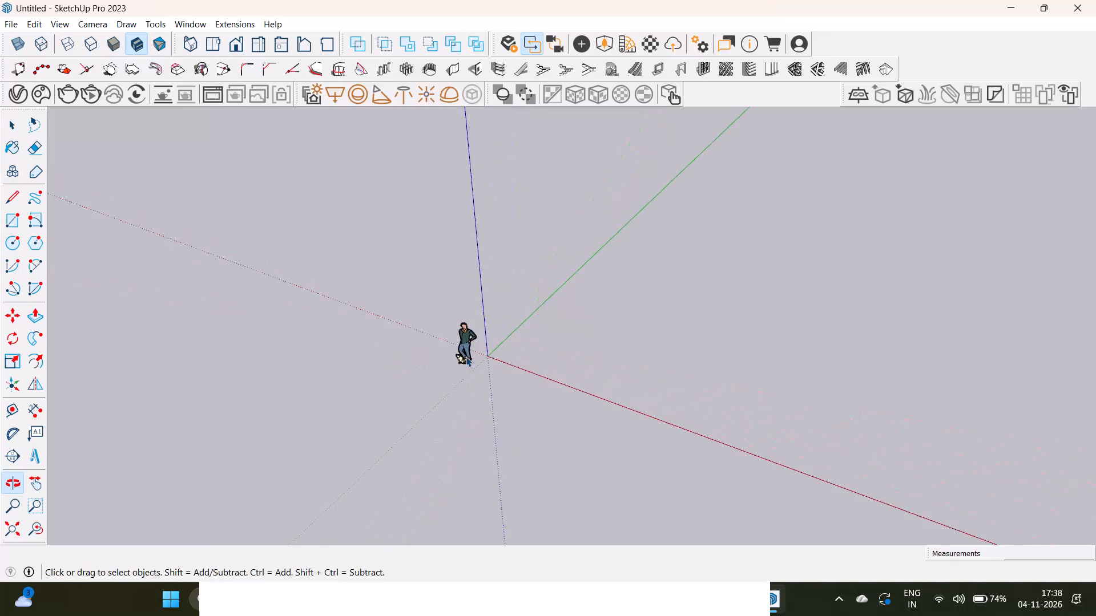
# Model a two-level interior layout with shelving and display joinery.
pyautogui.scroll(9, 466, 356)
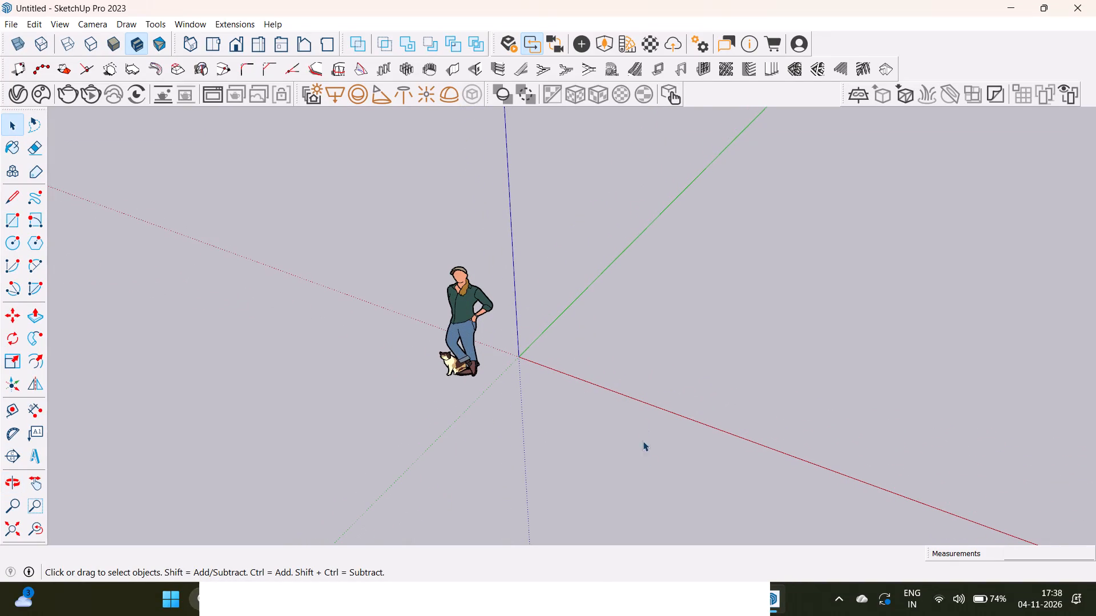
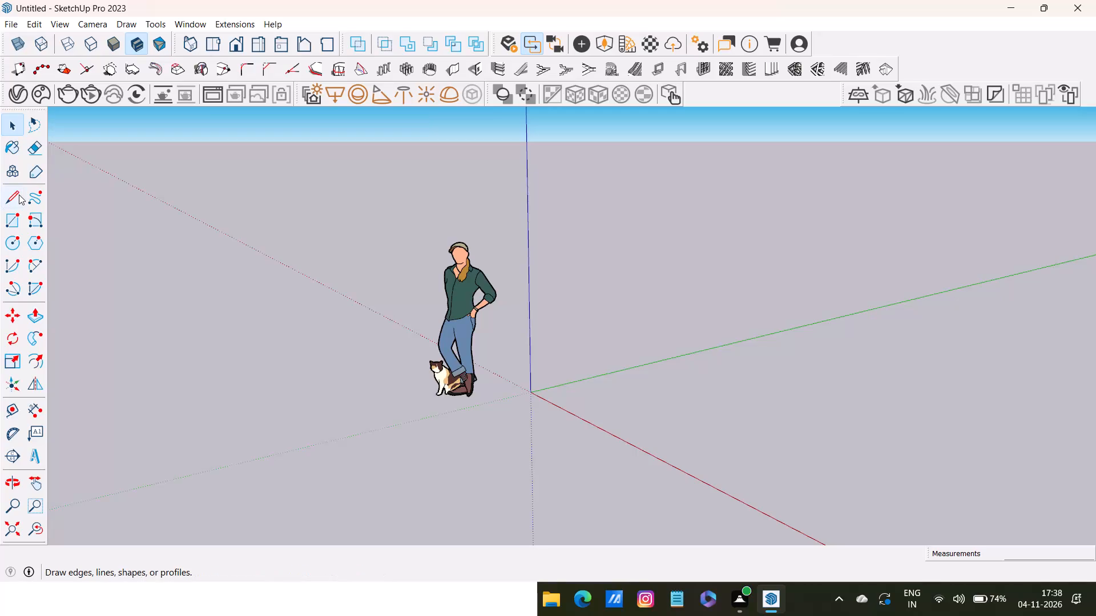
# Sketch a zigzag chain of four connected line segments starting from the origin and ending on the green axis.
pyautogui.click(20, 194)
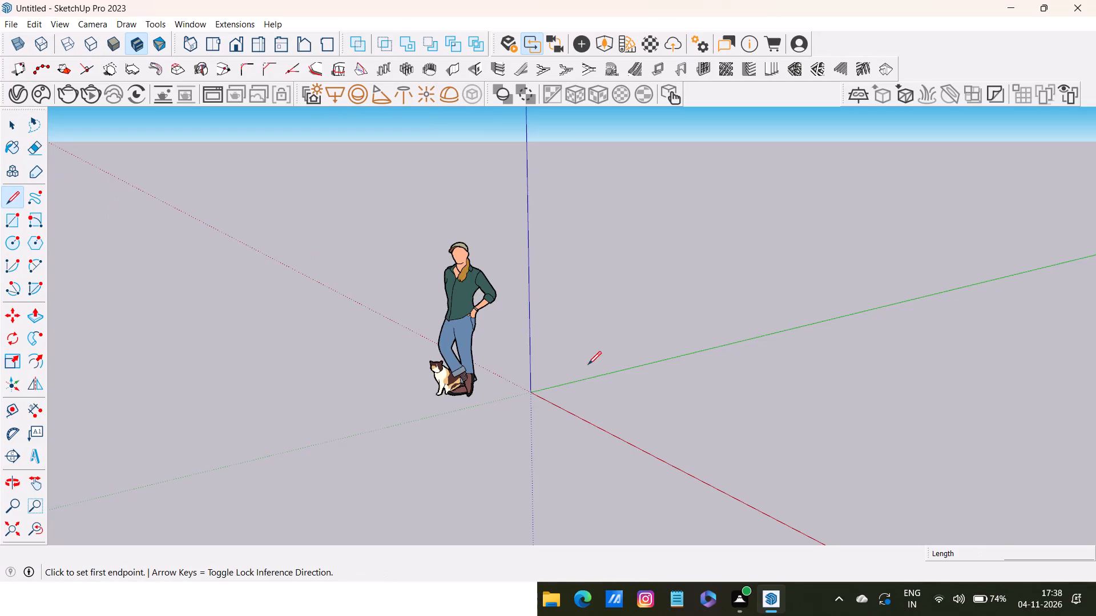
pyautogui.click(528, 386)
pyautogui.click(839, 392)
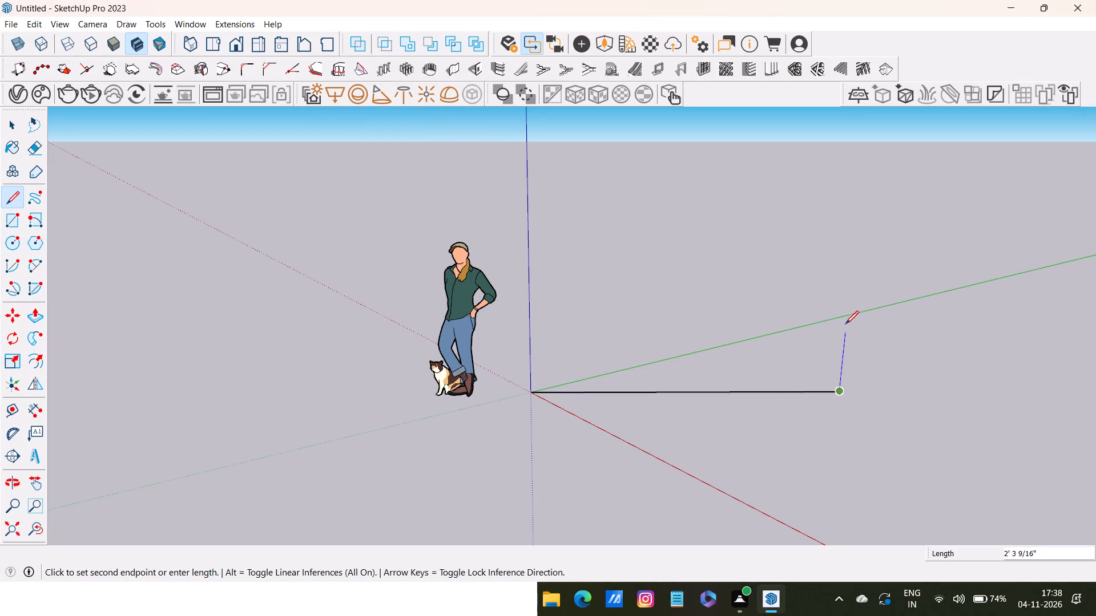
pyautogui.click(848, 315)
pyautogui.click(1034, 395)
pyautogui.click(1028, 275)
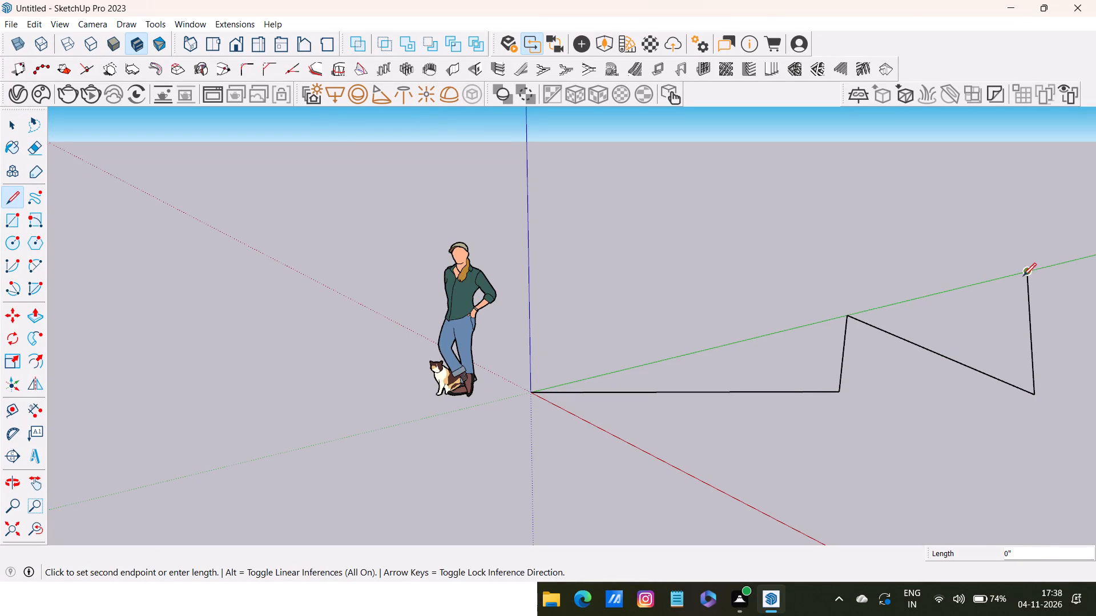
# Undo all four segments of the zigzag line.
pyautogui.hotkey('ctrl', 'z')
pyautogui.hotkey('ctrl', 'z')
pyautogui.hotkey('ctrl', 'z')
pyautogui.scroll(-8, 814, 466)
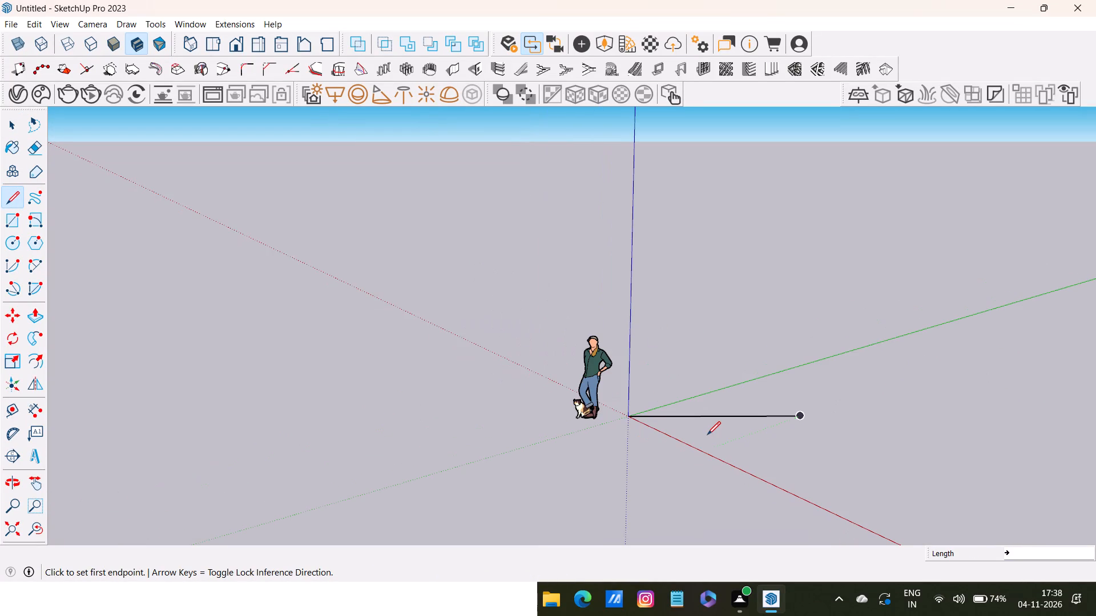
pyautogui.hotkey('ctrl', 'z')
# Draw a rectangle on the ground plane with its first corner at the origin, extending between the positive red and green axes.
pyautogui.scroll(-4, 662, 424)
pyautogui.moveTo(662, 424); pyautogui.dragTo(910, 397, button='middle')
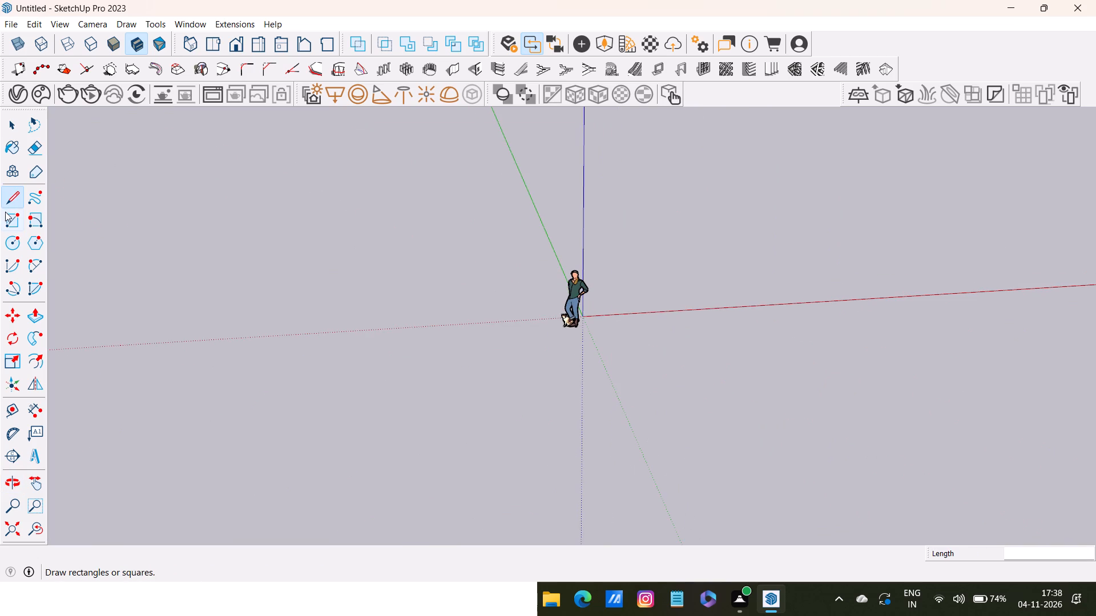
pyautogui.click(6, 212)
pyautogui.moveTo(712, 325); pyautogui.dragTo(415, 396, button='middle')
pyautogui.scroll(7, 803, 325)
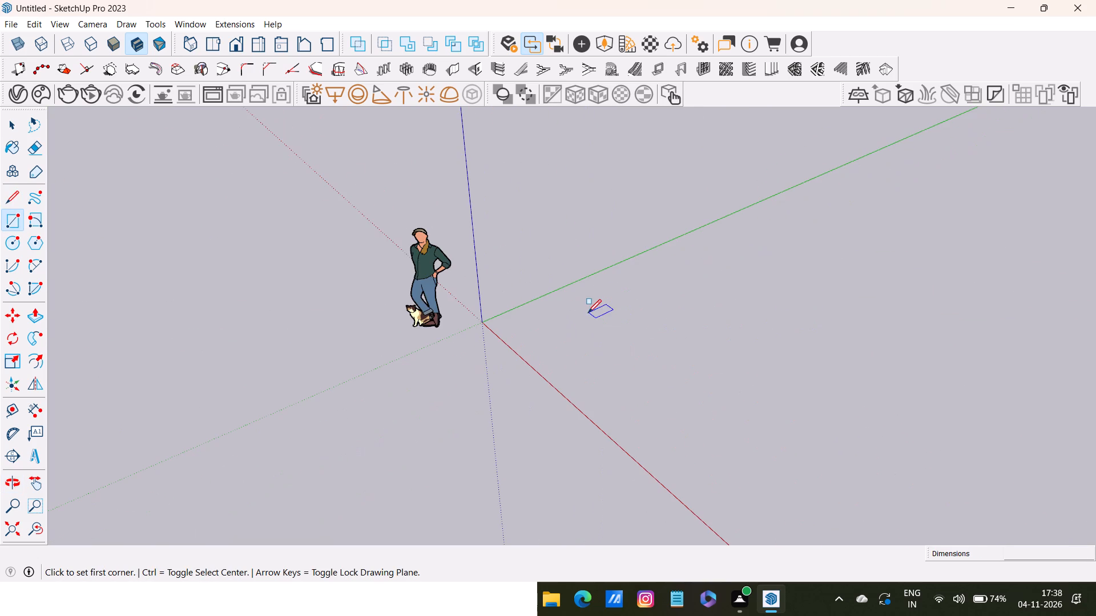
pyautogui.click(485, 321)
pyautogui.scroll(-3, 789, 305)
pyautogui.keyDown('shift'); pyautogui.moveTo(807, 307); pyautogui.dragTo(437, 367, button='middle'); pyautogui.keyUp('shift')
pyautogui.scroll(-4, 435, 375)
pyautogui.moveTo(435, 377); pyautogui.dragTo(440, 281, button='middle')
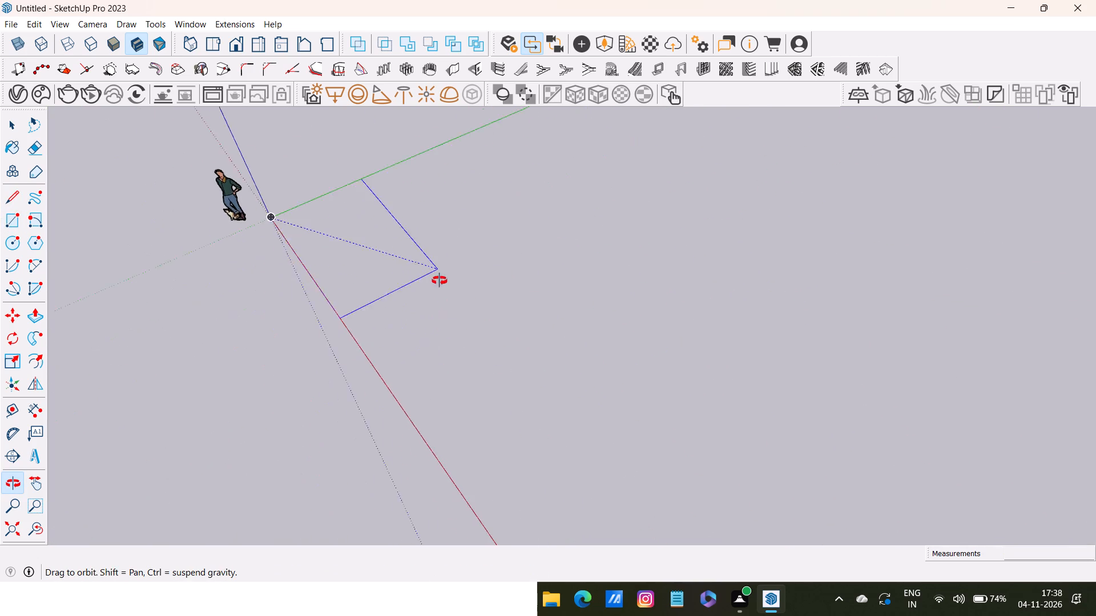
pyautogui.moveTo(440, 281); pyautogui.dragTo(451, 333, button='middle')
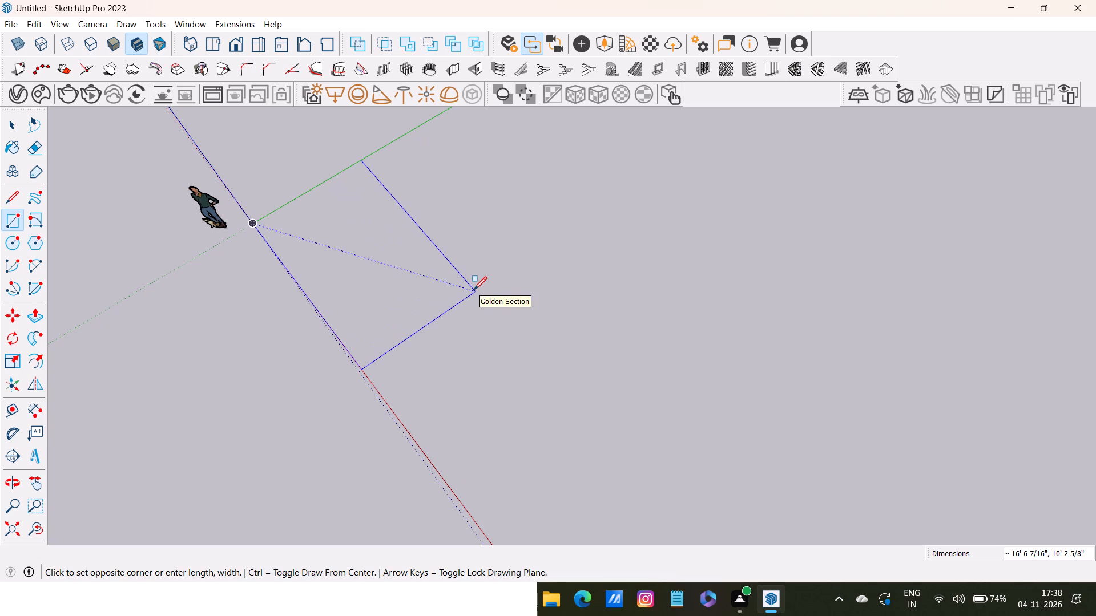
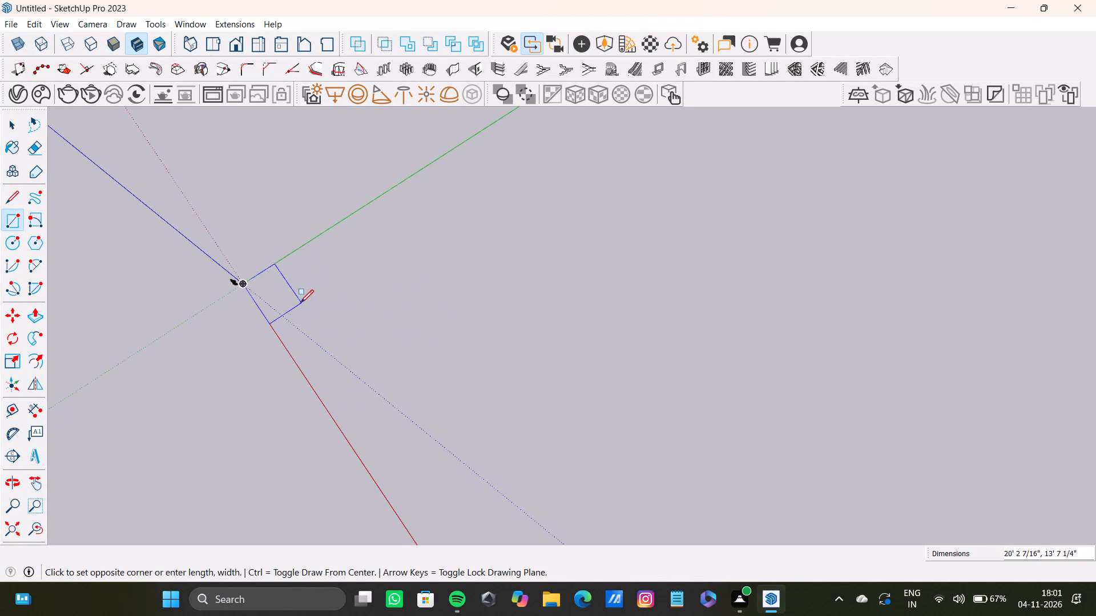
# Place the base rectangle's opposite corner to make it about 12' 11 5/8" by 8' 3/16".
pyautogui.scroll(11, 287, 301)
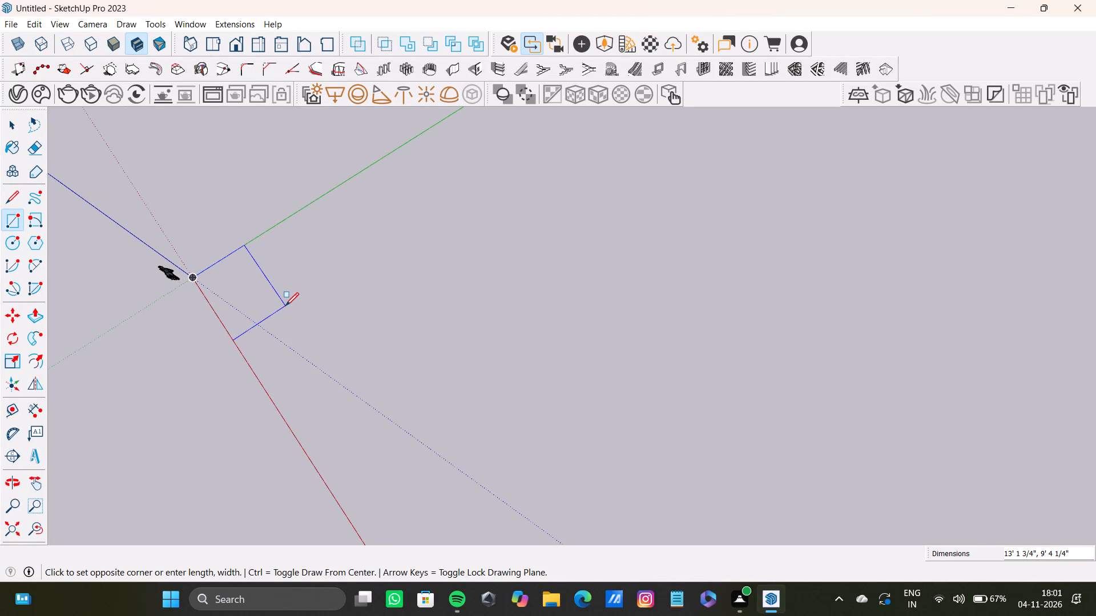
pyautogui.click(279, 311)
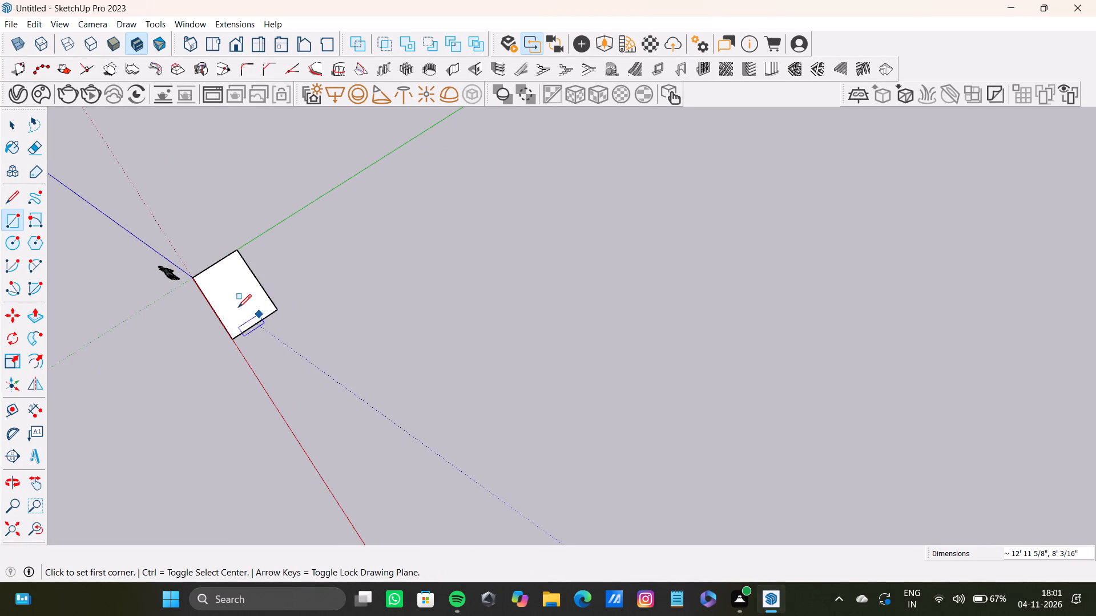
# Push/Pull the rectangle's face upward about 4 3/16" to form a thin slab.
pyautogui.press('space')
pyautogui.press('p')
pyautogui.scroll(3, 238, 307)
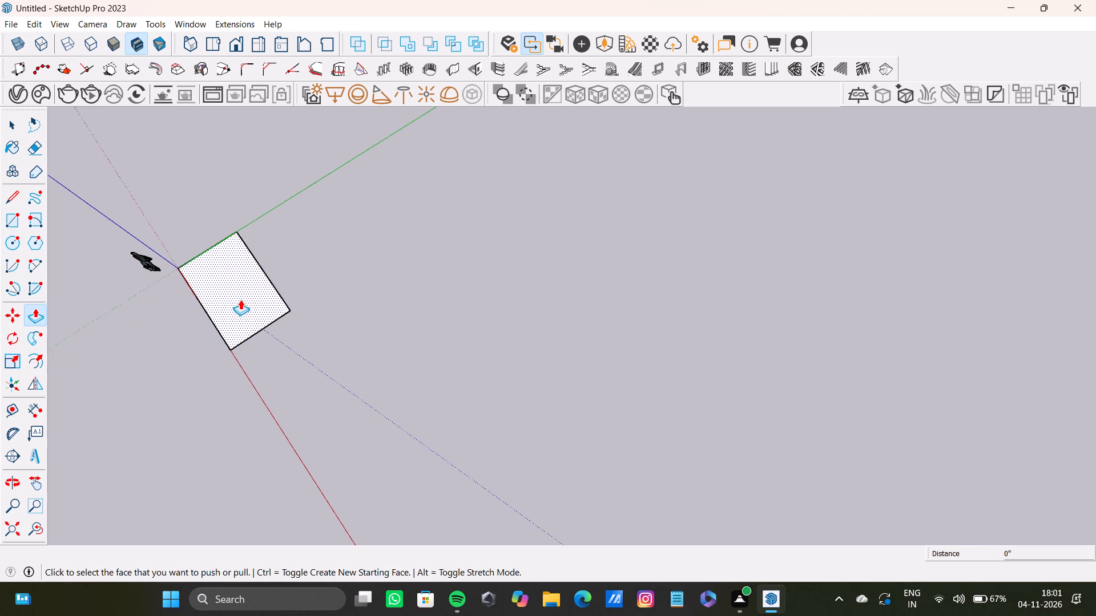
pyautogui.scroll(8, 240, 299)
pyautogui.moveTo(268, 296); pyautogui.dragTo(131, 176, button='middle')
pyautogui.scroll(8, 308, 232)
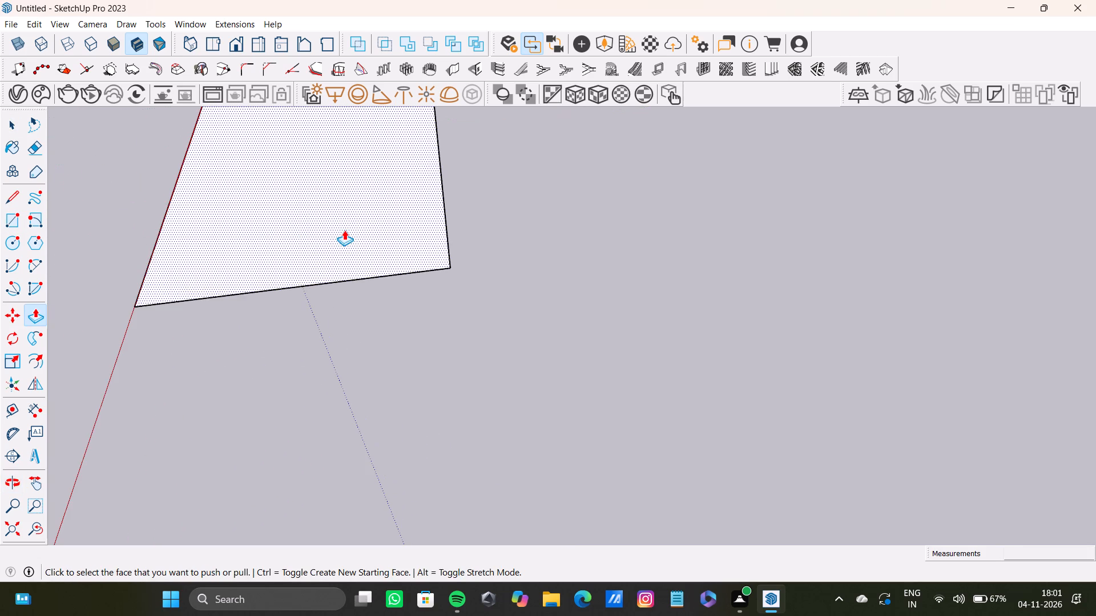
pyautogui.moveTo(377, 237); pyautogui.dragTo(372, 228)
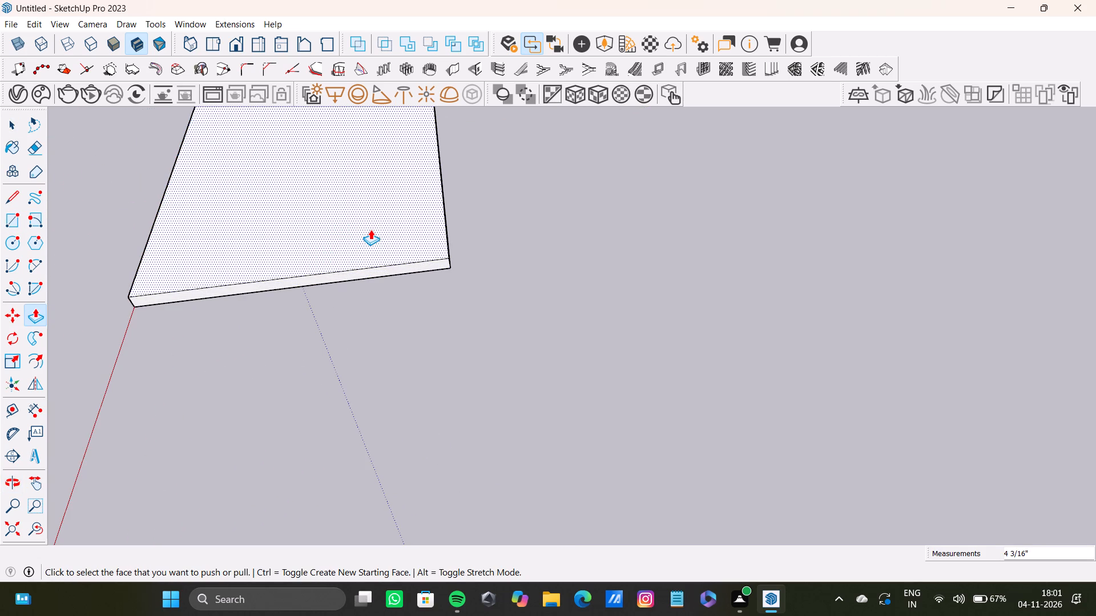
# Offset the outline of the slab's top face inward to form a narrow border around all four sides.
pyautogui.scroll(-7, 393, 214)
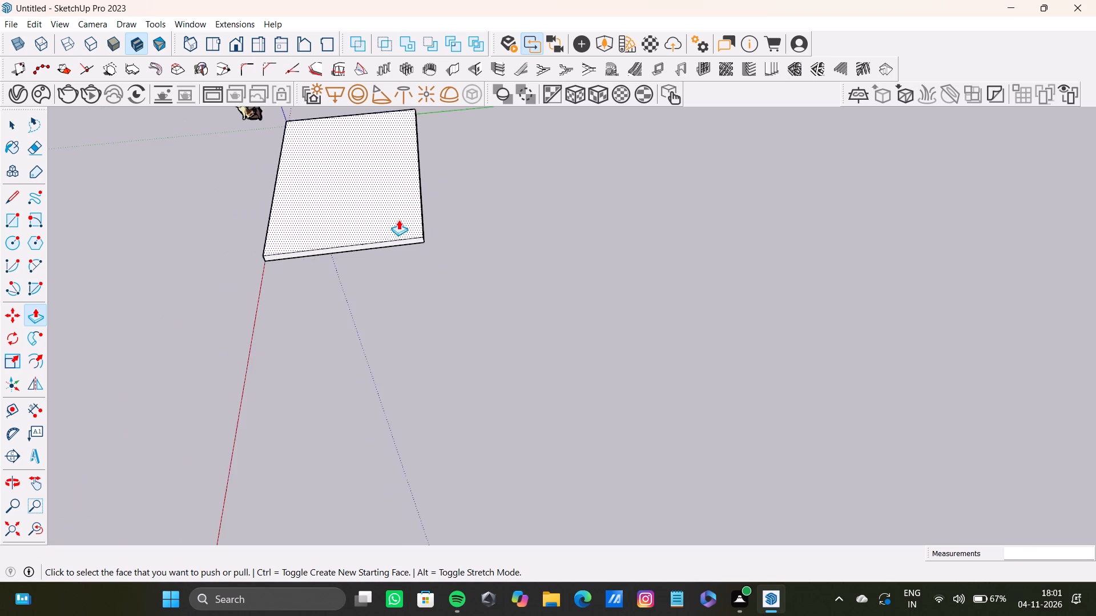
pyautogui.scroll(-8, 398, 220)
pyautogui.keyDown('shift'); pyautogui.moveTo(396, 260); pyautogui.dragTo(709, 326, button='middle'); pyautogui.keyUp('shift')
pyautogui.scroll(-2, 247, 307)
pyautogui.moveTo(282, 347); pyautogui.dragTo(445, 381, button='middle')
pyautogui.scroll(4, 445, 421)
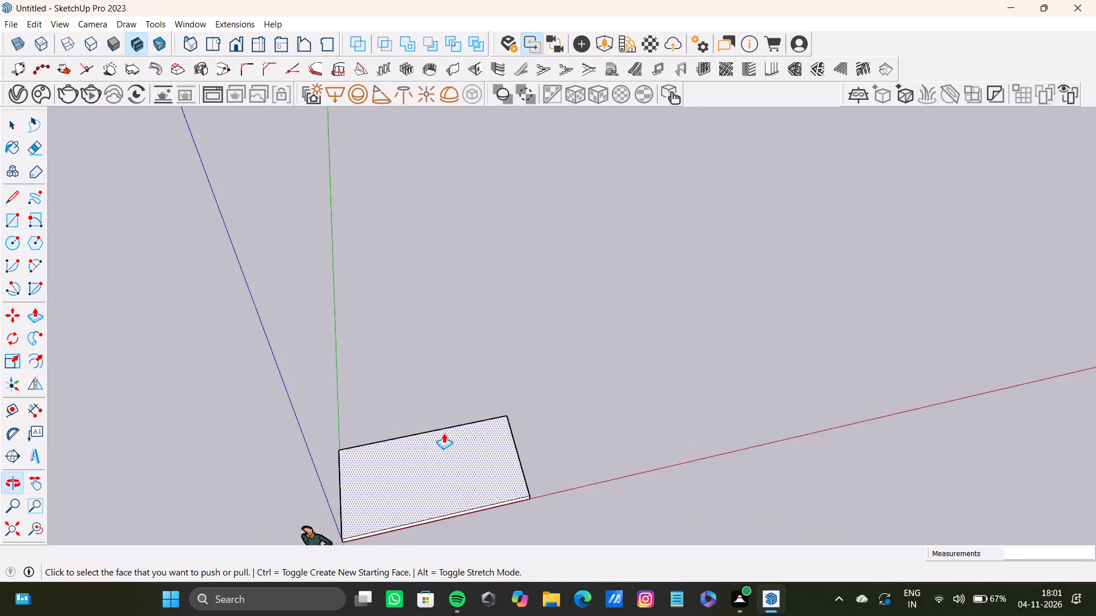
pyautogui.scroll(-1, 442, 435)
pyautogui.keyDown('shift'); pyautogui.moveTo(442, 435); pyautogui.dragTo(183, 334, button='middle'); pyautogui.keyUp('shift')
pyautogui.scroll(8, 349, 382)
pyautogui.moveTo(363, 347); pyautogui.dragTo(365, 448, button='middle')
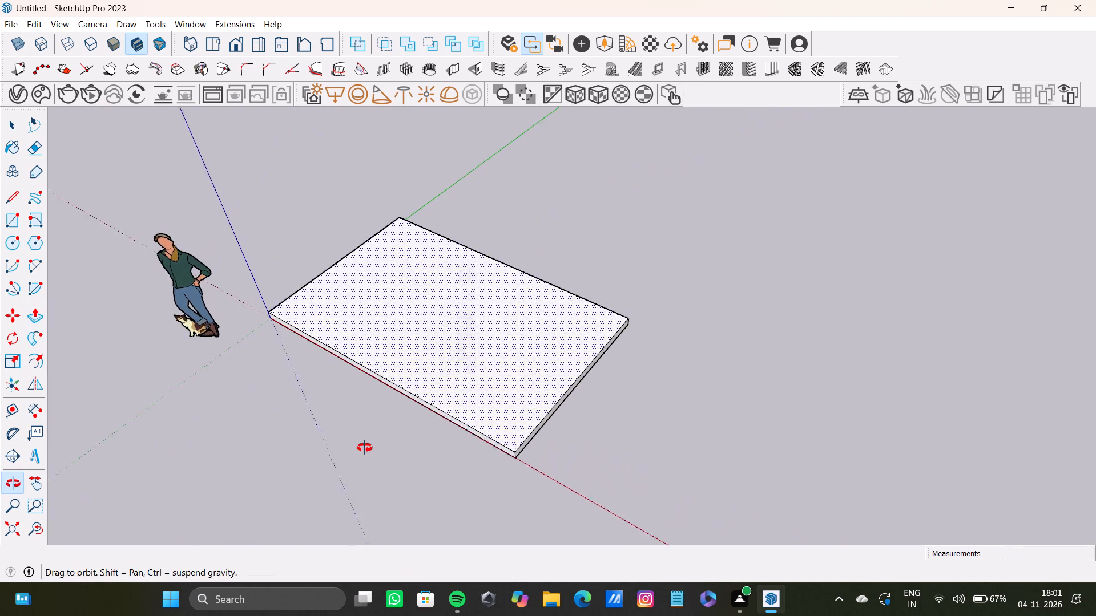
pyautogui.moveTo(365, 448); pyautogui.dragTo(364, 448, button='middle')
pyautogui.press('space')
pyautogui.click(347, 309)
pyautogui.press('f')
pyautogui.moveTo(343, 313); pyautogui.dragTo(285, 336)
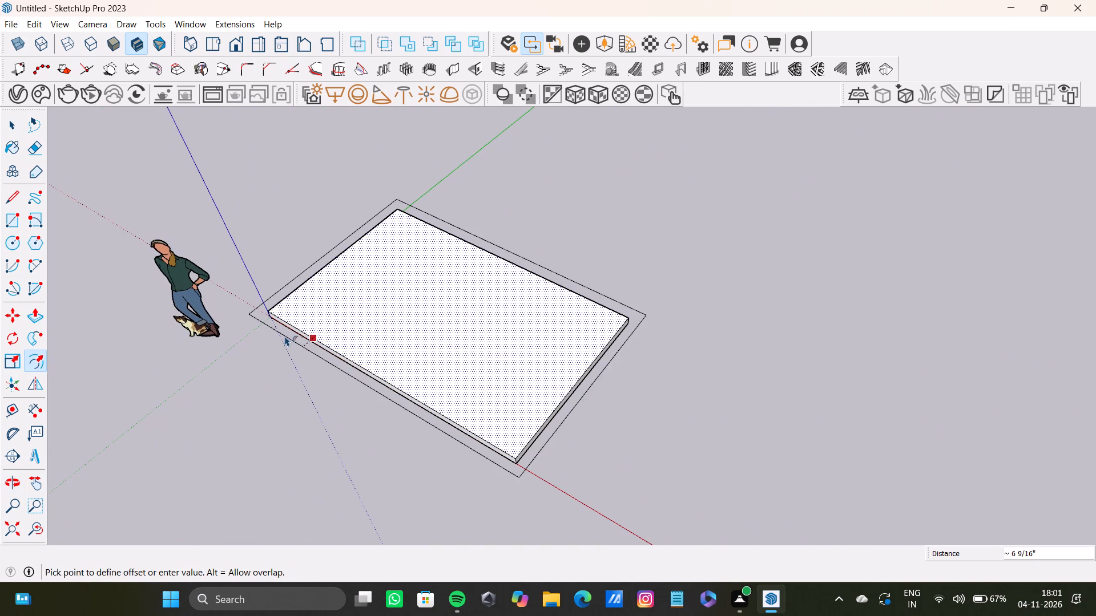
pyautogui.moveTo(285, 336); pyautogui.dragTo(344, 338)
pyautogui.press('space')
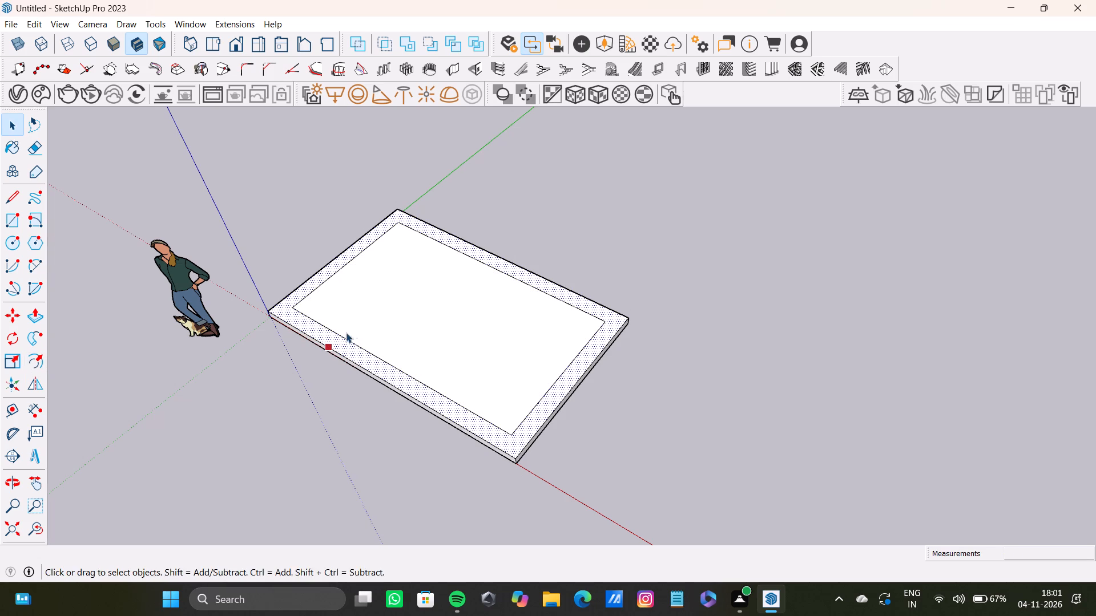
# Start a line on the slab's top-face border, near the corner on the green axis.
pyautogui.press('l')
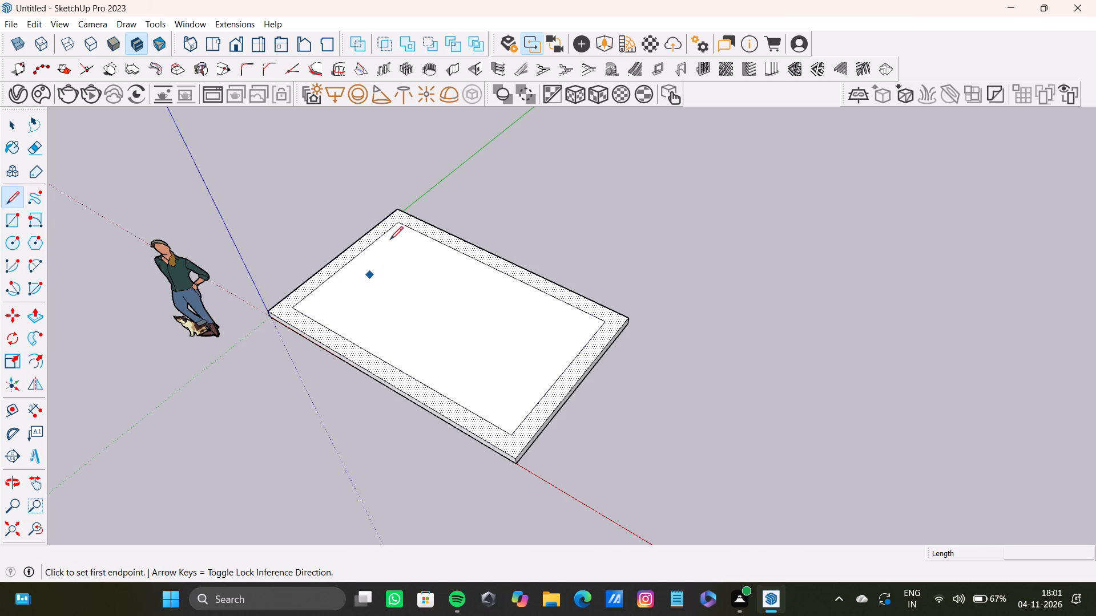
pyautogui.scroll(7, 401, 211)
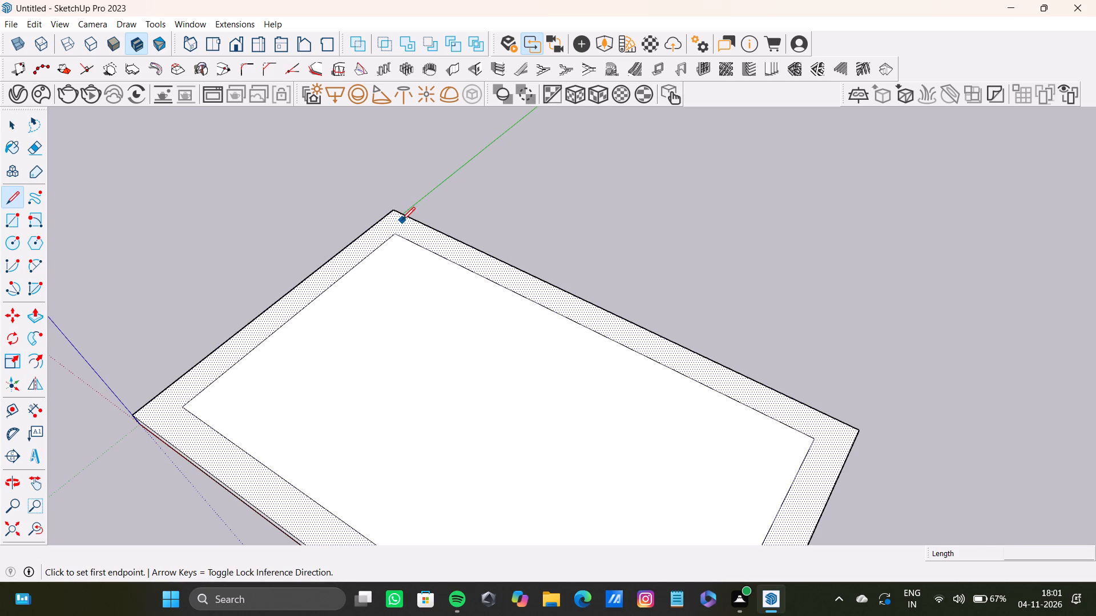
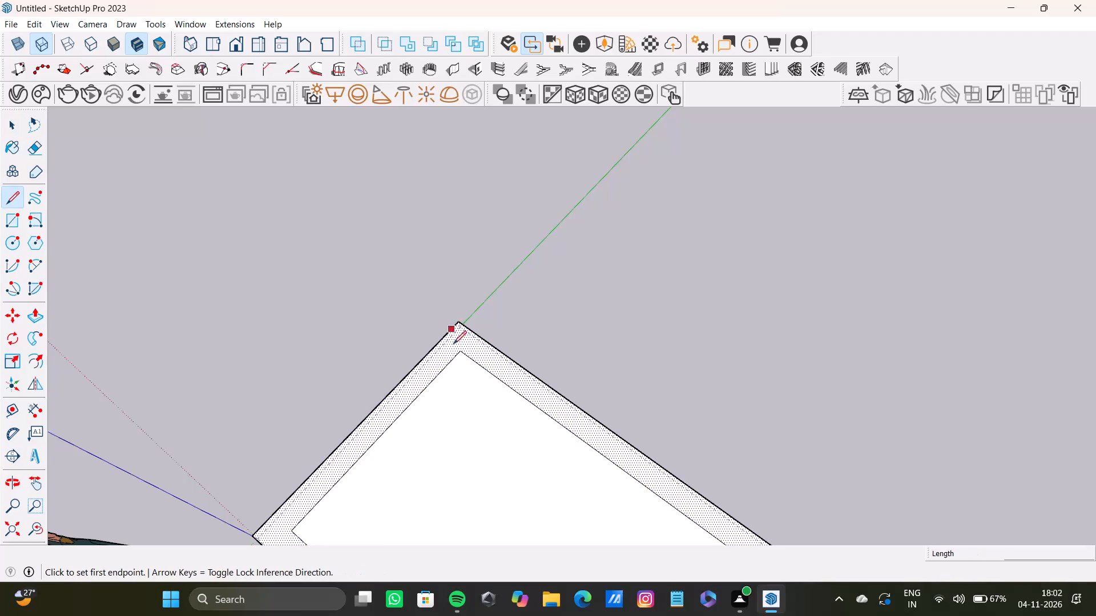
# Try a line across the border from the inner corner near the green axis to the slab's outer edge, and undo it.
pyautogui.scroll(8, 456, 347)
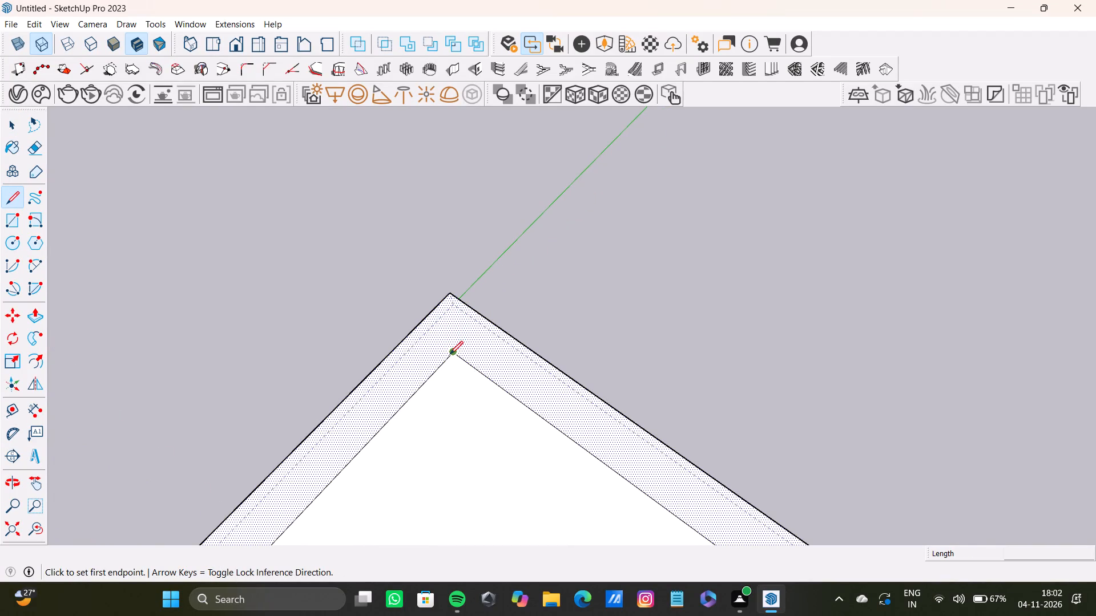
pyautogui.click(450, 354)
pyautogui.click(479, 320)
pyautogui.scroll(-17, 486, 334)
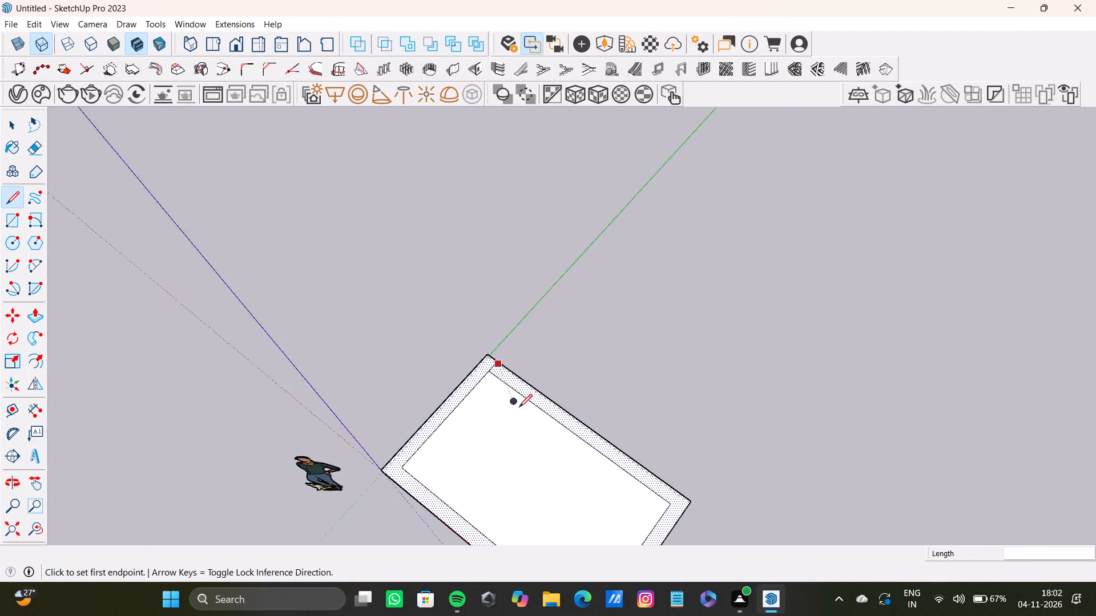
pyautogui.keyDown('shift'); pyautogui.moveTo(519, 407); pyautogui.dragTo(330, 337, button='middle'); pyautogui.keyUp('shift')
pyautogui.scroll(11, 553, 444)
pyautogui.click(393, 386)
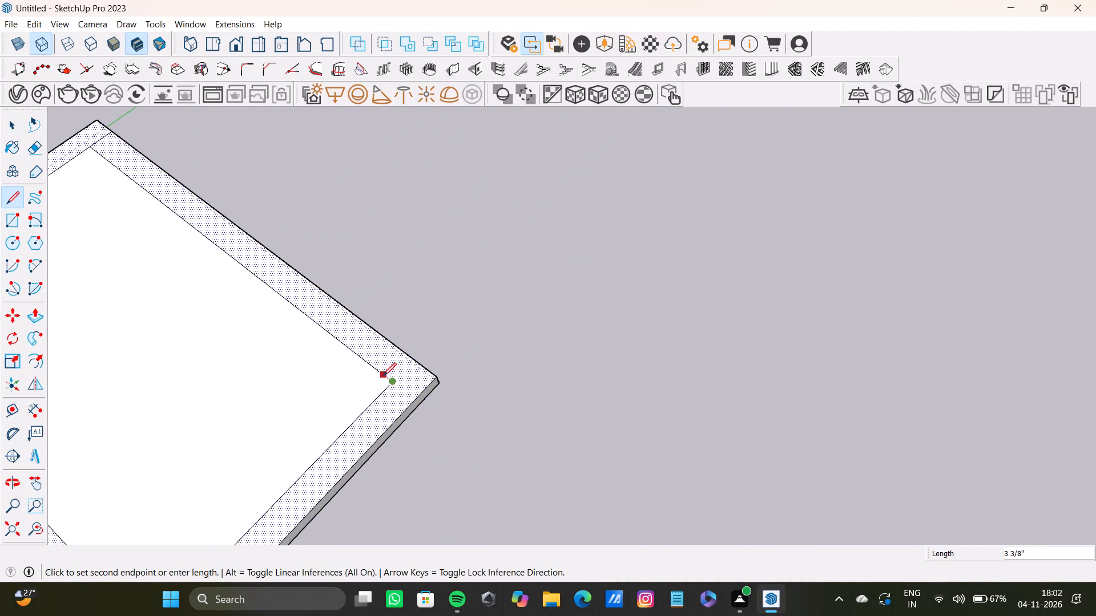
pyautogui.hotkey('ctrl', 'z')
# Draw a line about 8 1/2" long from the inner border corner near the green axis, extending the inner long edge to the slab's outer edge.
pyautogui.scroll(-4, 246, 333)
pyautogui.keyDown('shift'); pyautogui.moveTo(246, 333); pyautogui.dragTo(523, 394, button='middle'); pyautogui.keyUp('shift')
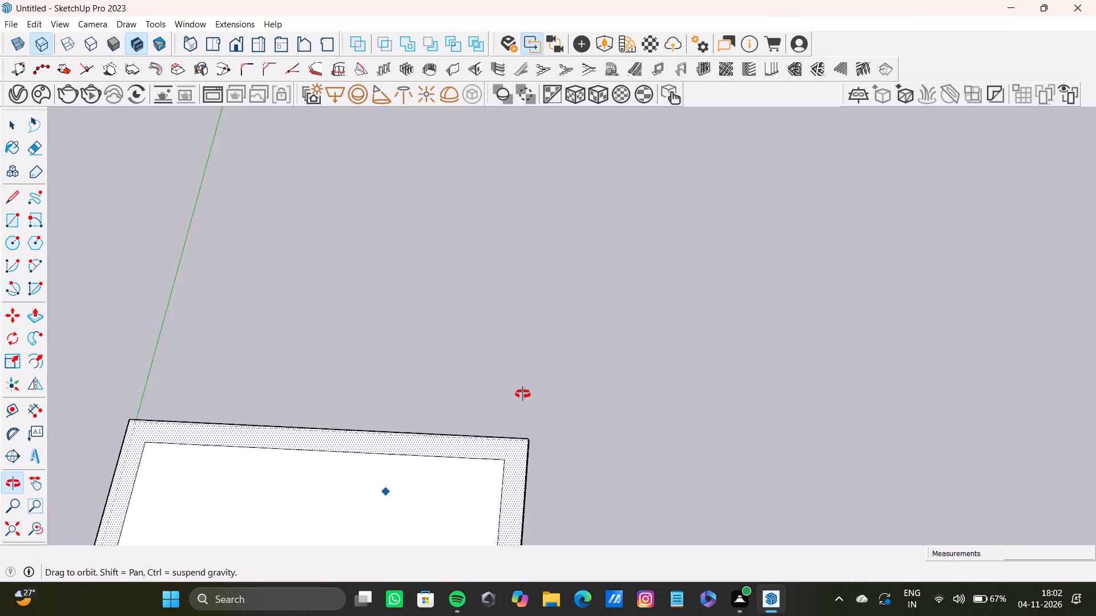
pyautogui.keyDown('shift'); pyautogui.moveTo(523, 394); pyautogui.dragTo(463, 415, button='middle'); pyautogui.keyUp('shift')
pyautogui.press('l')
pyautogui.scroll(7, 107, 402)
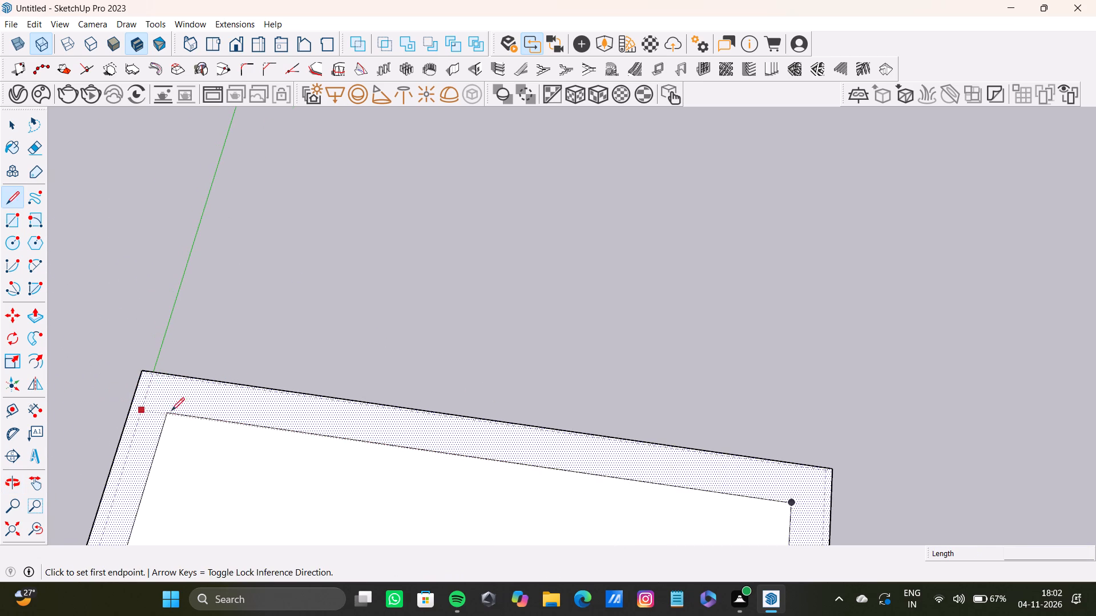
pyautogui.click(167, 416)
pyautogui.click(130, 415)
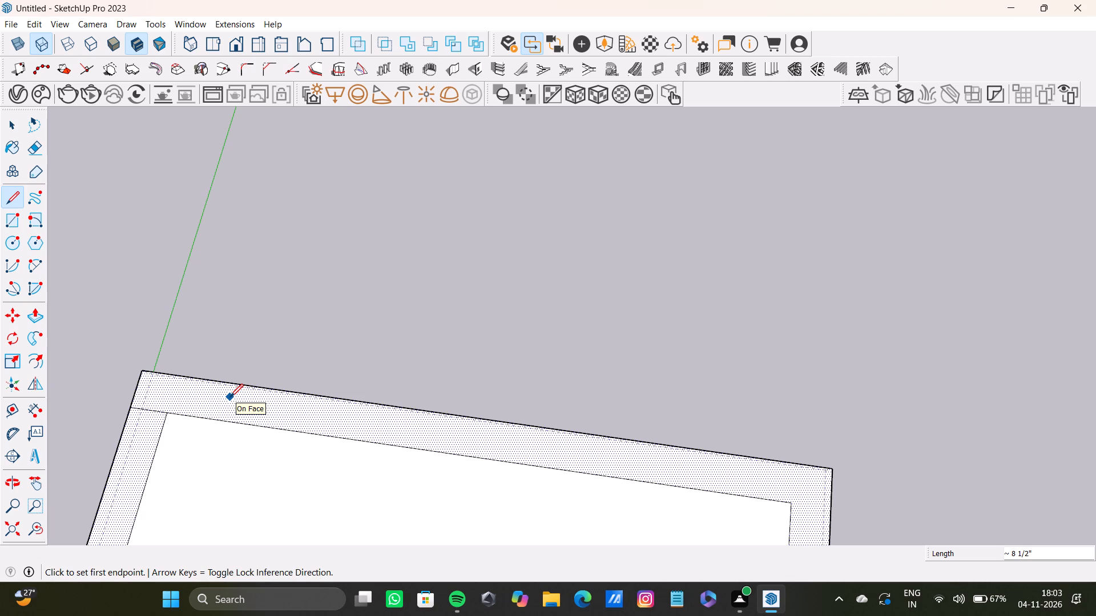
# Draw a matching line about 8 1/2" long from the other end of that inner long edge to the slab's opposite outer edge.
pyautogui.scroll(-6, 757, 483)
pyautogui.scroll(11, 771, 500)
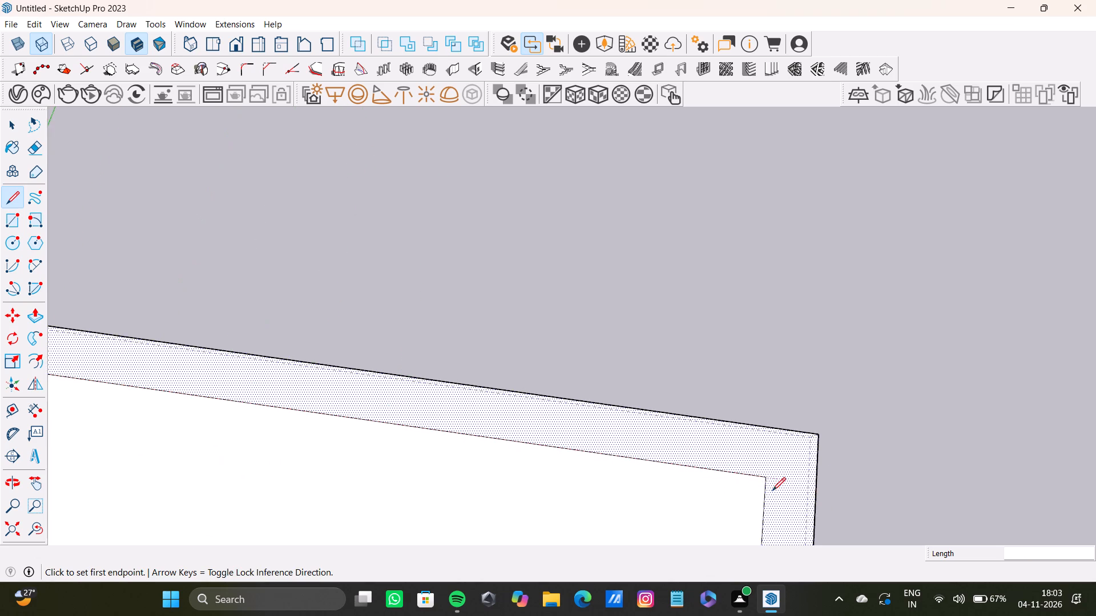
pyautogui.click(760, 475)
pyautogui.click(824, 476)
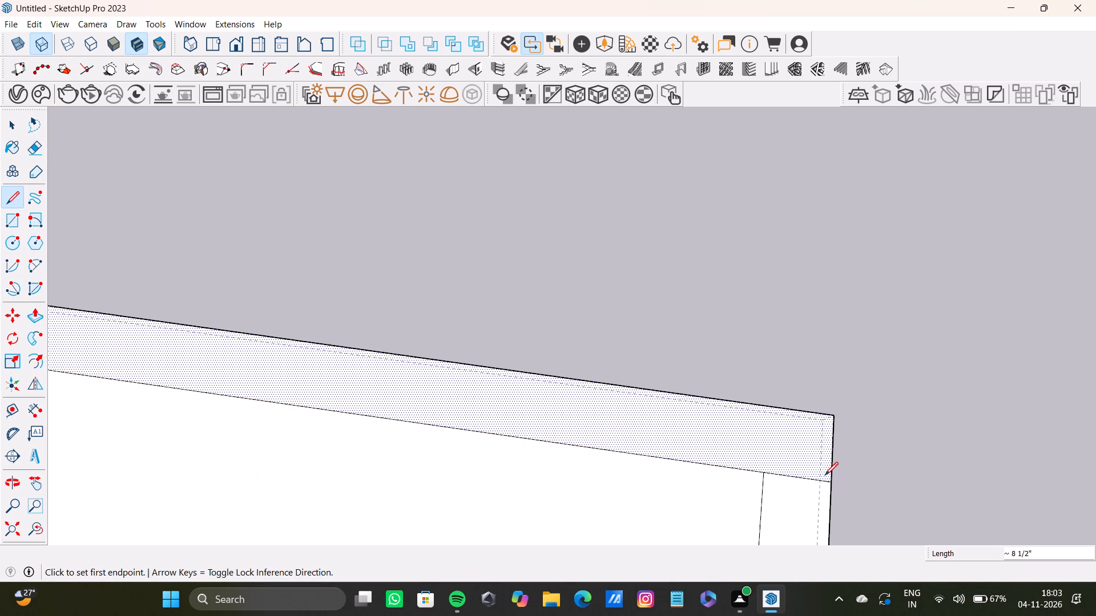
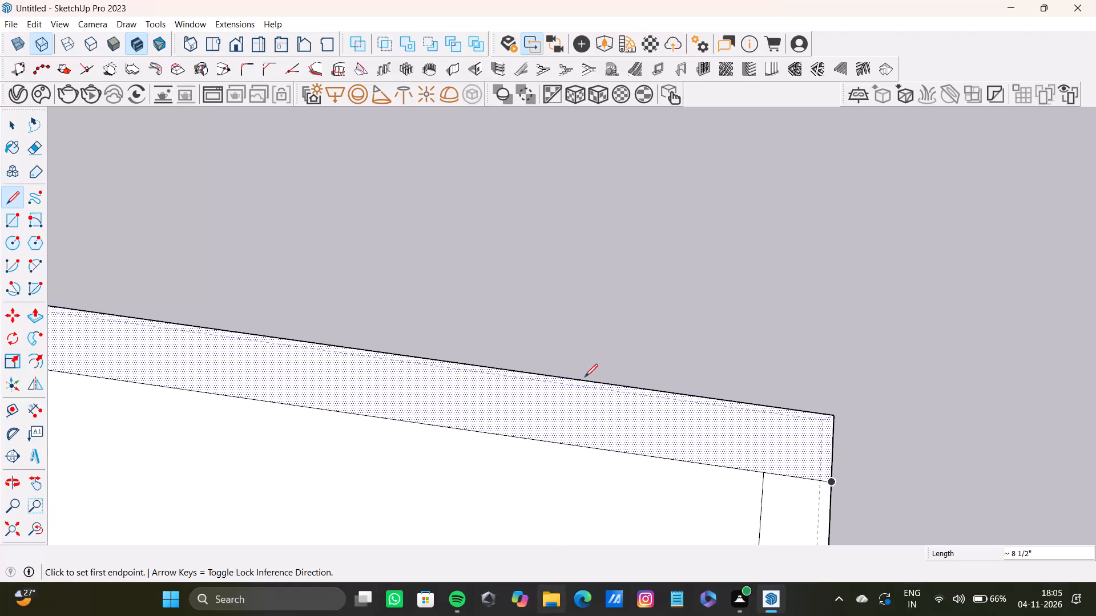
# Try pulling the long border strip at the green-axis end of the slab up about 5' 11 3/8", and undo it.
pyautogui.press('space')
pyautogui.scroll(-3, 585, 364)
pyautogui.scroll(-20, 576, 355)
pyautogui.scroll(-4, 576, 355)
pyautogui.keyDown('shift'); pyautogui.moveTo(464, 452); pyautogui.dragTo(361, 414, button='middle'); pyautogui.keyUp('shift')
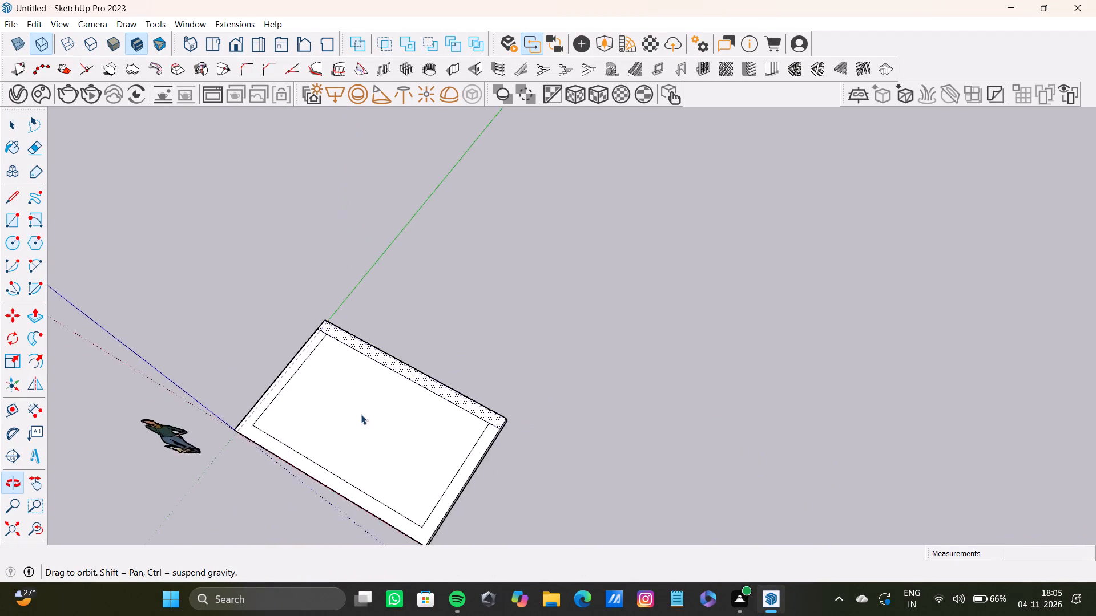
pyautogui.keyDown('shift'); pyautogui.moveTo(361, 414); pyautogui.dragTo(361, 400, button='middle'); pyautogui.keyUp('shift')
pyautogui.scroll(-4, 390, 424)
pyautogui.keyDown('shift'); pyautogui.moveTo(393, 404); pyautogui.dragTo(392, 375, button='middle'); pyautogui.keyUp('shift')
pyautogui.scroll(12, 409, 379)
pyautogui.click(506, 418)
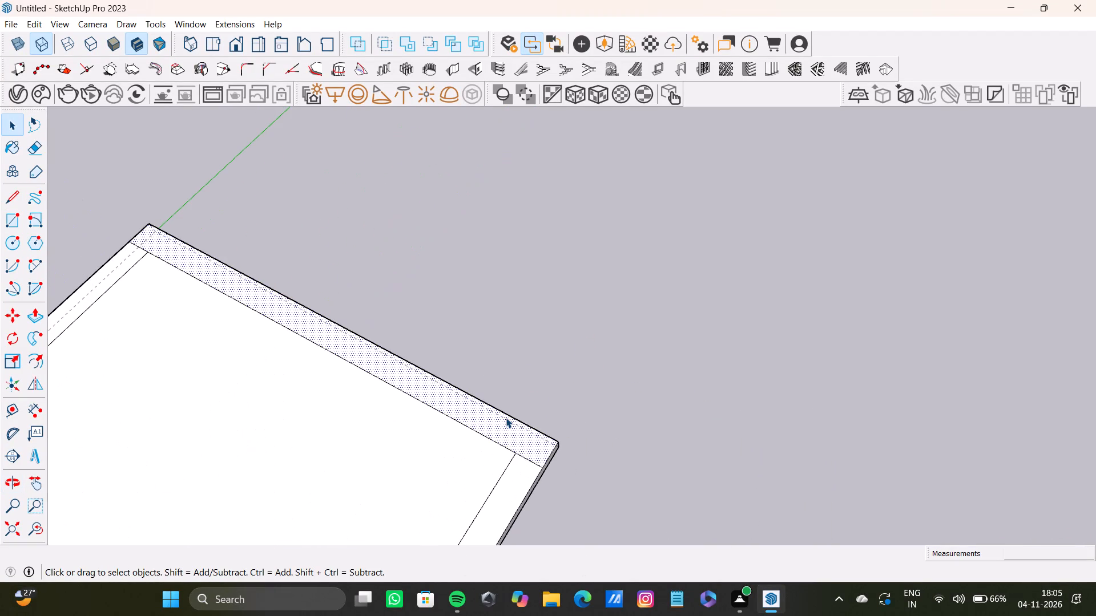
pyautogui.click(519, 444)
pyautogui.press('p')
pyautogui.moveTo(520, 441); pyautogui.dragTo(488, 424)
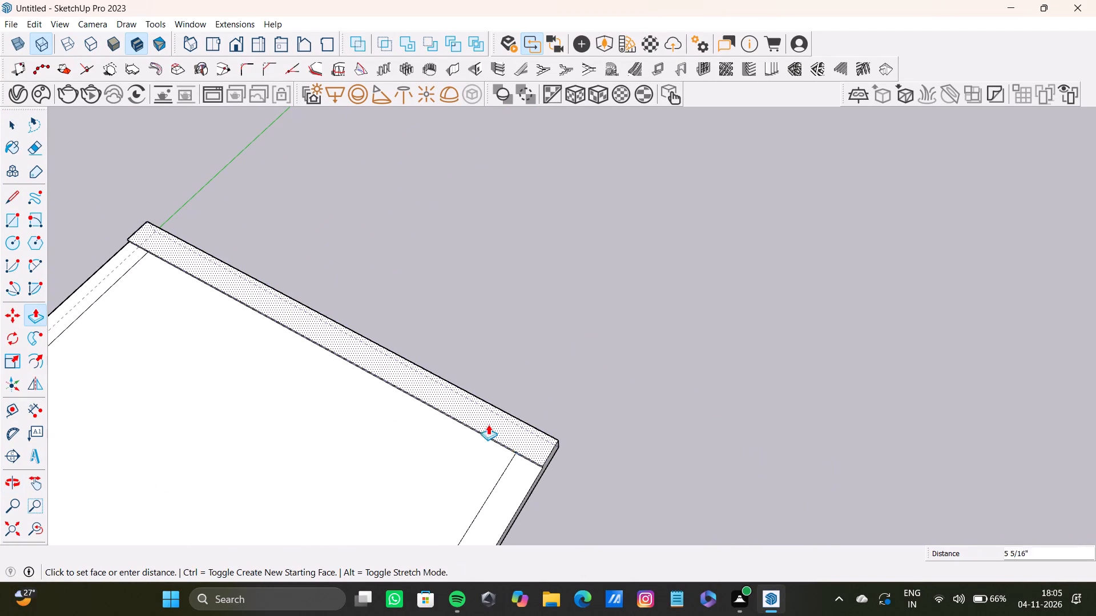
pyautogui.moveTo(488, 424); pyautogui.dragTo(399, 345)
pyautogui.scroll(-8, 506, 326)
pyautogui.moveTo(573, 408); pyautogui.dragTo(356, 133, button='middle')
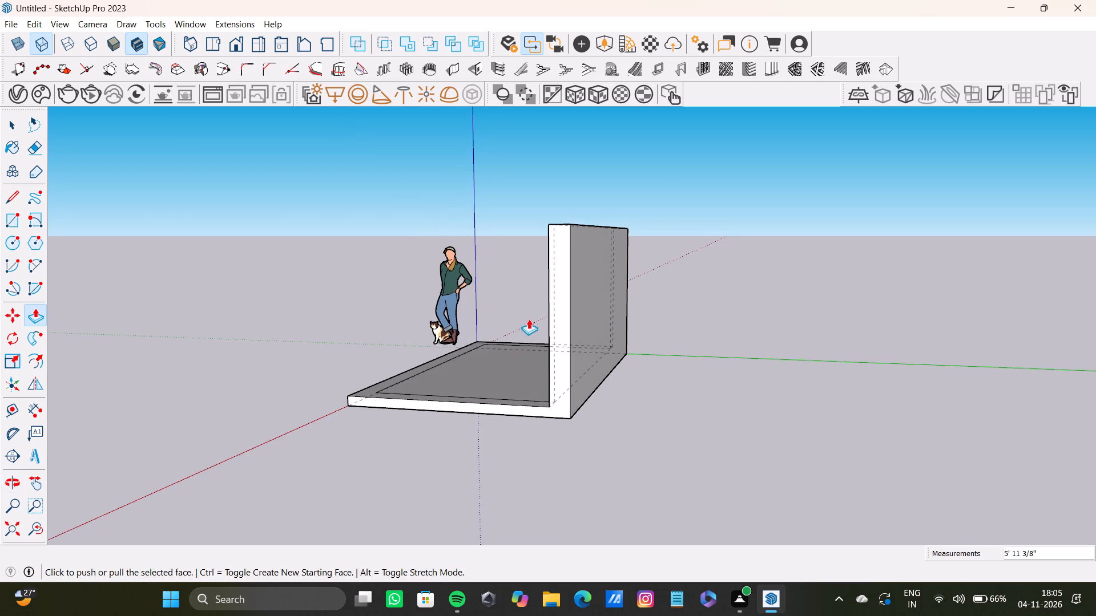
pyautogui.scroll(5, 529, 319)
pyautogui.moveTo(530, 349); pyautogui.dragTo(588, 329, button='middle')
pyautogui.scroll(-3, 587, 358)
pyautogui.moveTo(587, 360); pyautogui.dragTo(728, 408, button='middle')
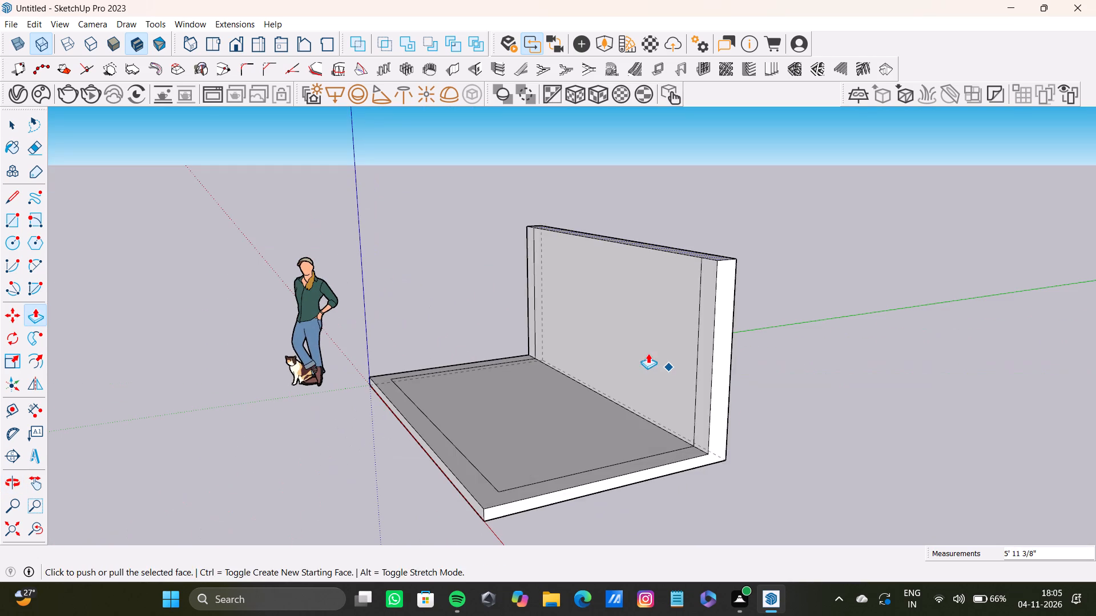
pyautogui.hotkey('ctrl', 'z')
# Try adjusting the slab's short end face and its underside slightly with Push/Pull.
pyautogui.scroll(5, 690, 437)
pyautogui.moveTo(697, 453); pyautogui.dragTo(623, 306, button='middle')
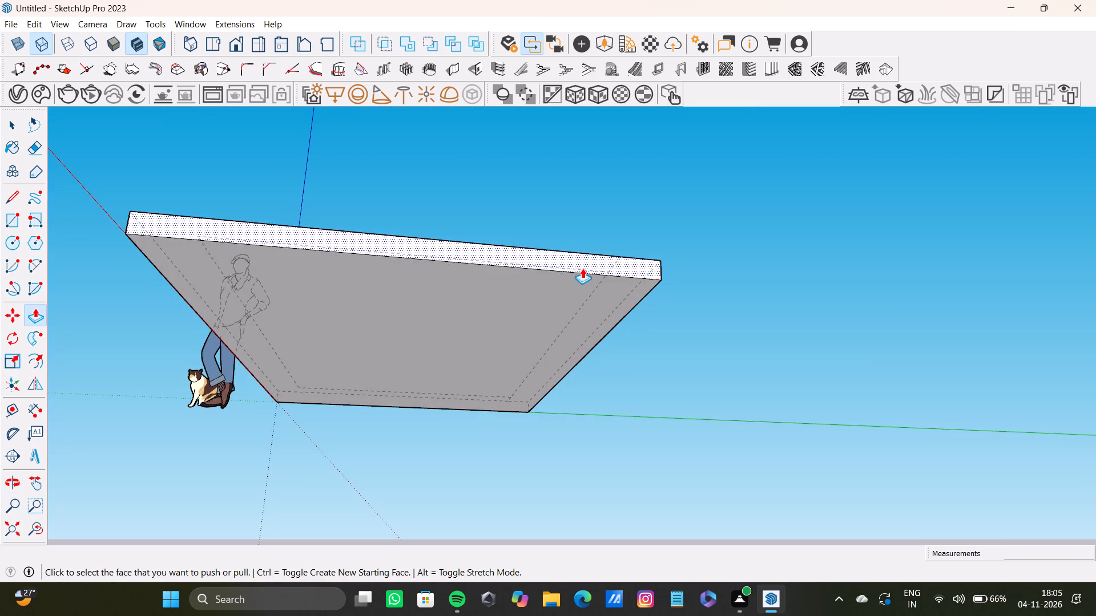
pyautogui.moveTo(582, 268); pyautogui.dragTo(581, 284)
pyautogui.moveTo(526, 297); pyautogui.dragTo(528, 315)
# Turn off the dashed display of hidden back edges.
pyautogui.scroll(-4, 526, 318)
pyautogui.moveTo(526, 318); pyautogui.dragTo(541, 318, button='middle')
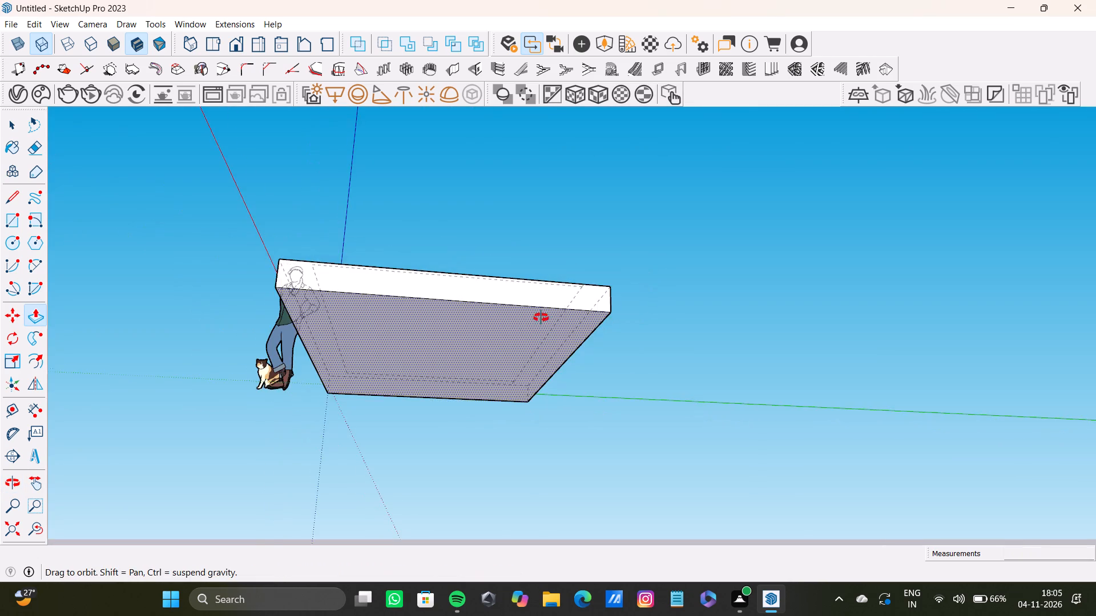
pyautogui.moveTo(541, 318); pyautogui.dragTo(585, 373, button='middle')
pyautogui.click(40, 48)
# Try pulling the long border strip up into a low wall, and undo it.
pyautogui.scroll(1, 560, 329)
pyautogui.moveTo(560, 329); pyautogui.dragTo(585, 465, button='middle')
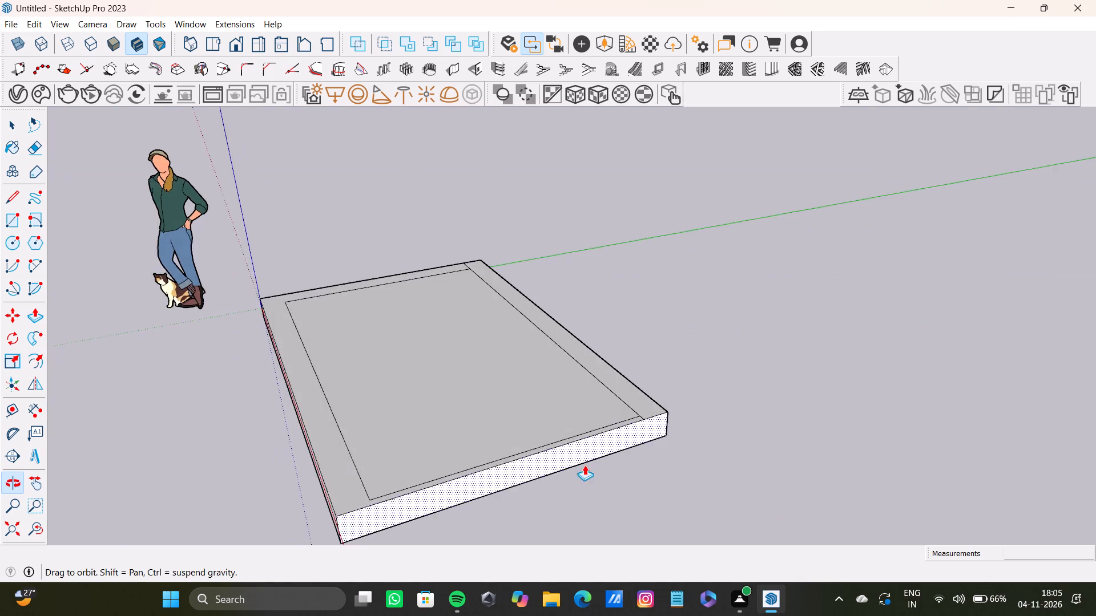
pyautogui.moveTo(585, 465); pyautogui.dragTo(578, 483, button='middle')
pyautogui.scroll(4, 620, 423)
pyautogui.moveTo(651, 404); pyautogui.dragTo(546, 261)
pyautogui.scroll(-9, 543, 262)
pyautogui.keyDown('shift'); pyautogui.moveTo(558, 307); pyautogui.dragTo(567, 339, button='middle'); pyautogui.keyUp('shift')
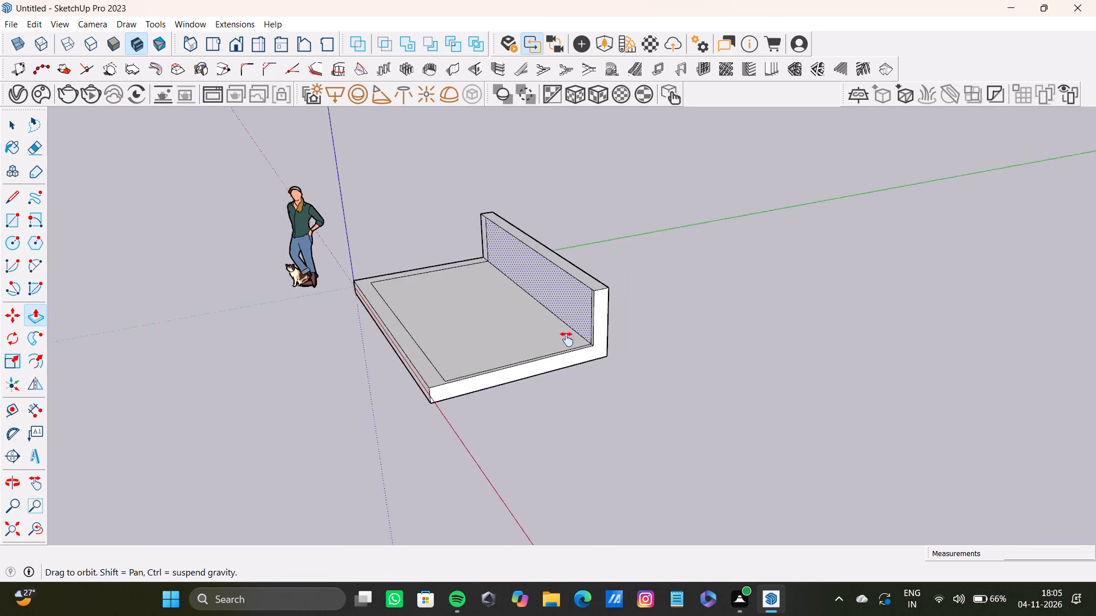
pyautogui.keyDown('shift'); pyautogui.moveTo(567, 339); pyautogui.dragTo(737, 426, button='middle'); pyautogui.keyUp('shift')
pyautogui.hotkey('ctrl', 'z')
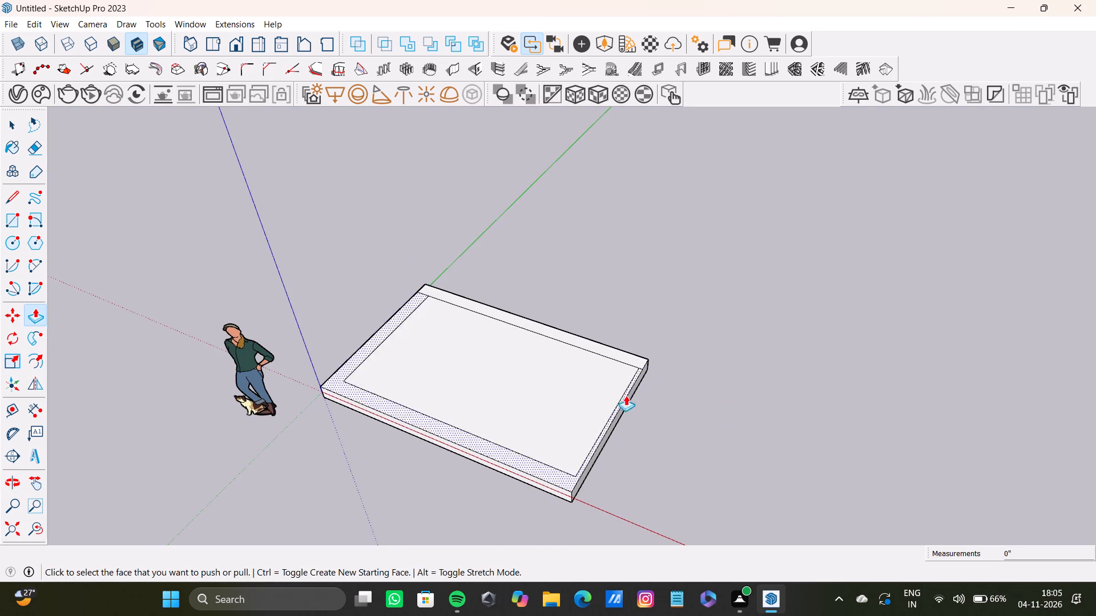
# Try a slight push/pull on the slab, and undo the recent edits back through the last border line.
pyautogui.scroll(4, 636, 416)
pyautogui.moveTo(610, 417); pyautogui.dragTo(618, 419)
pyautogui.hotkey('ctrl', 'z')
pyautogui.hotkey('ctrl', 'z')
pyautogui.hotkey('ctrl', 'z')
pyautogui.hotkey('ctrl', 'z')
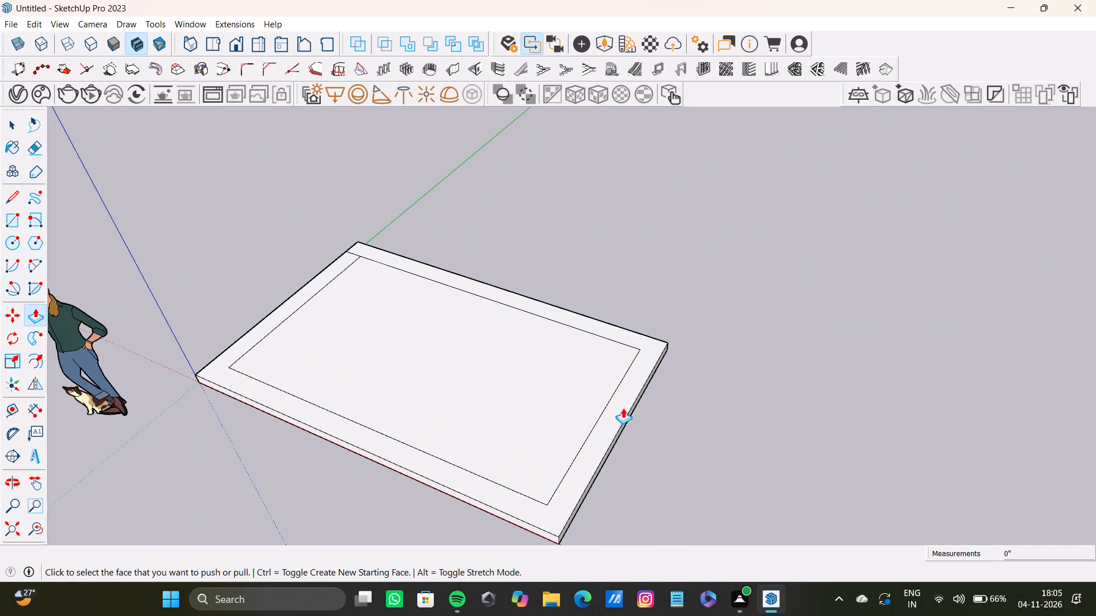
# Redraw the line about 8 1/2" long from the inner long edge's far corner to the slab's outer short edge.
pyautogui.press('l')
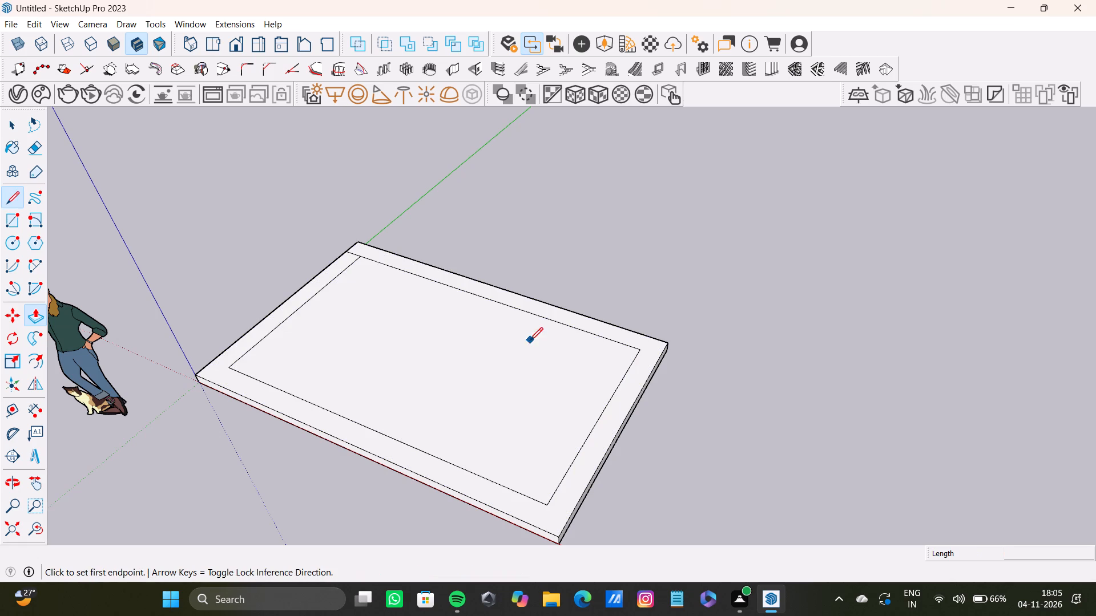
pyautogui.scroll(4, 642, 361)
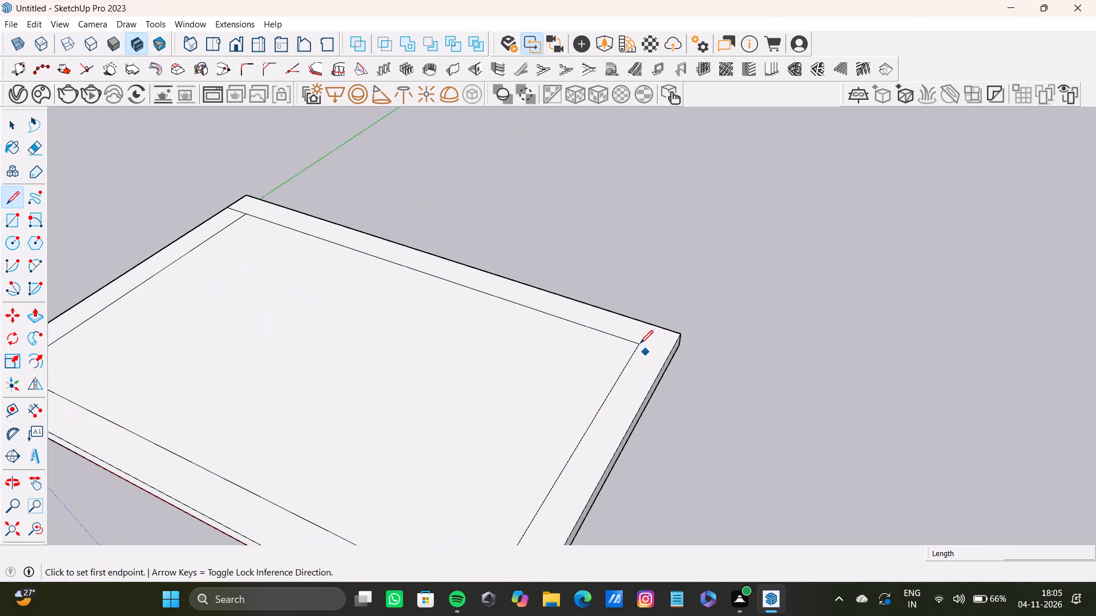
pyautogui.click(636, 346)
pyautogui.click(668, 352)
# Pull the long border strip up about 8' 3 5/16" to form a back wall on the slab.
pyautogui.scroll(-7, 465, 374)
pyautogui.moveTo(504, 397); pyautogui.dragTo(501, 453, button='middle')
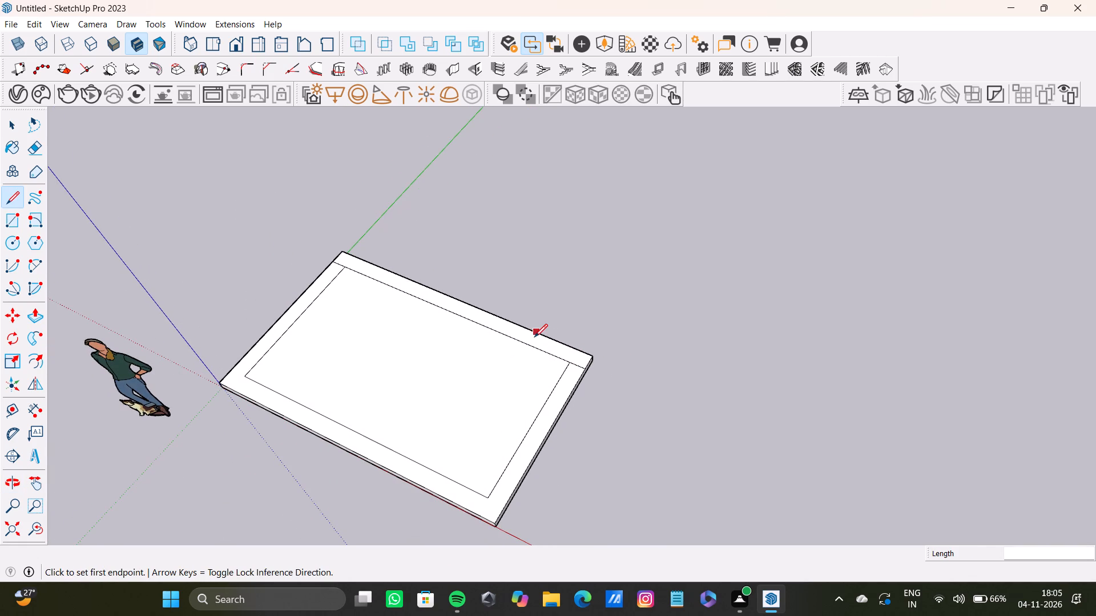
pyautogui.press('space')
pyautogui.click(582, 350)
pyautogui.click(579, 356)
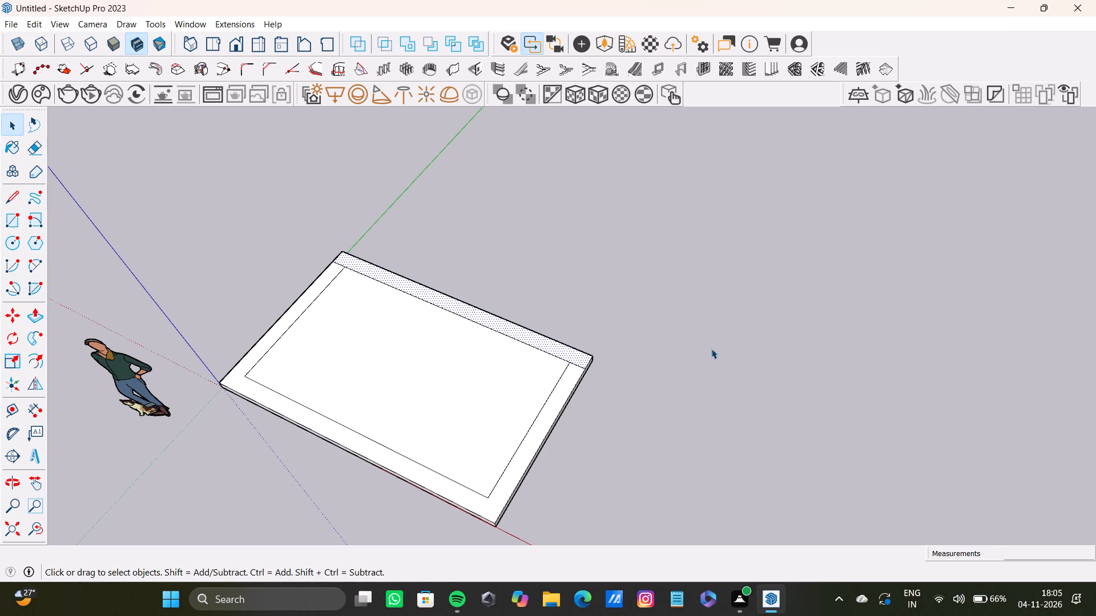
pyautogui.press('p')
pyautogui.moveTo(711, 348); pyautogui.dragTo(586, 198)
pyautogui.scroll(-7, 585, 238)
pyautogui.moveTo(589, 305); pyautogui.dragTo(374, 135, button='middle')
# Pull the slab's underside down slightly to thicken the base.
pyautogui.scroll(3, 590, 364)
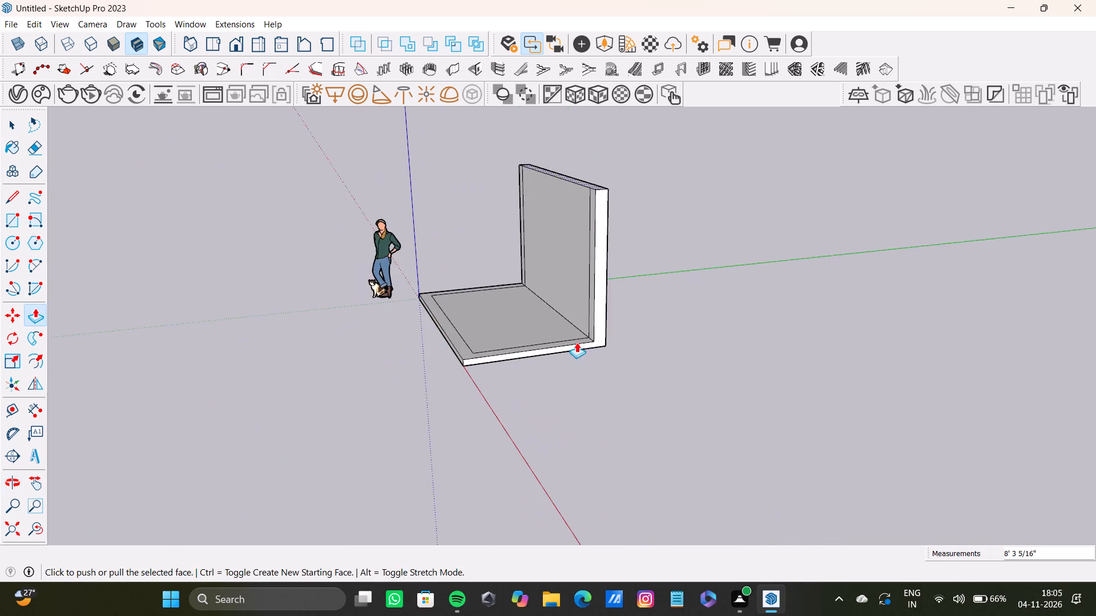
pyautogui.moveTo(567, 329); pyautogui.dragTo(474, 133, button='middle')
pyautogui.scroll(4, 521, 217)
pyautogui.press('space')
pyautogui.click(557, 344)
pyautogui.press('p')
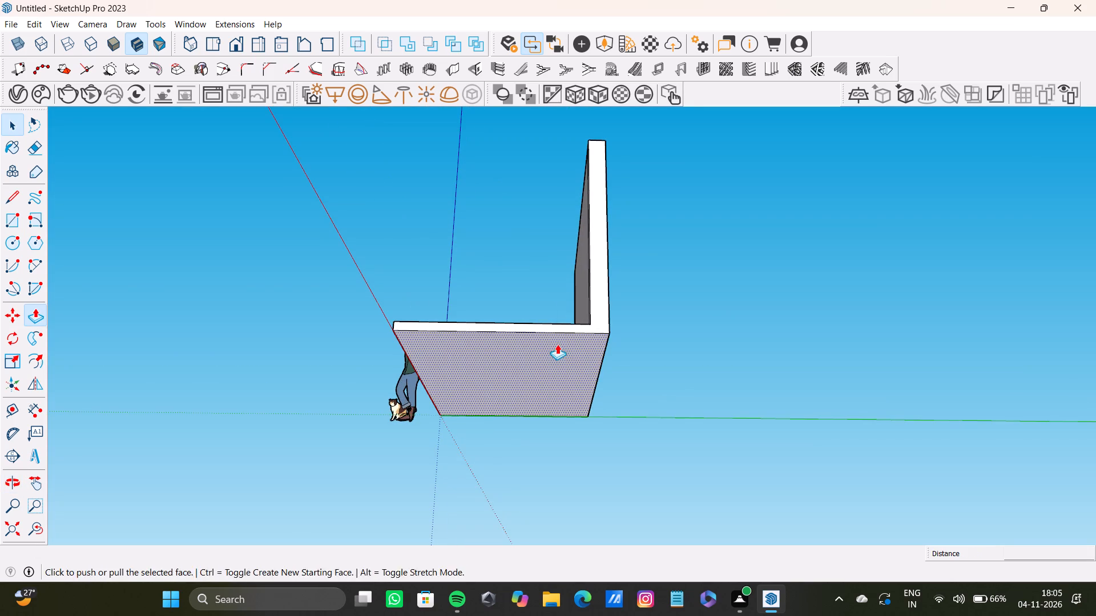
pyautogui.moveTo(557, 345); pyautogui.dragTo(560, 354)
pyautogui.scroll(-3, 562, 354)
pyautogui.press('space')
# Pull the back wall's top face further up to make the wall taller.
pyautogui.moveTo(561, 354); pyautogui.dragTo(744, 412, button='middle')
pyautogui.scroll(-5, 628, 373)
pyautogui.moveTo(506, 350); pyautogui.dragTo(642, 400, button='middle')
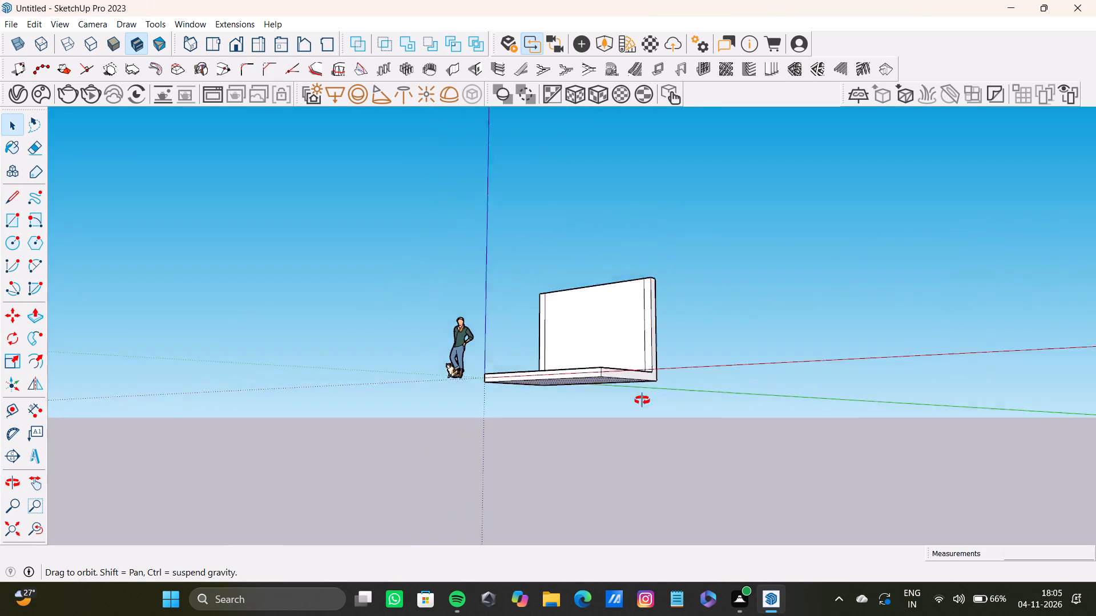
pyautogui.moveTo(642, 400); pyautogui.dragTo(641, 449, button='middle')
pyautogui.scroll(8, 559, 343)
pyautogui.moveTo(589, 305); pyautogui.dragTo(499, 459, button='middle')
pyautogui.scroll(-4, 493, 377)
pyautogui.keyDown('shift'); pyautogui.moveTo(494, 370); pyautogui.dragTo(435, 405, button='middle'); pyautogui.keyUp('shift')
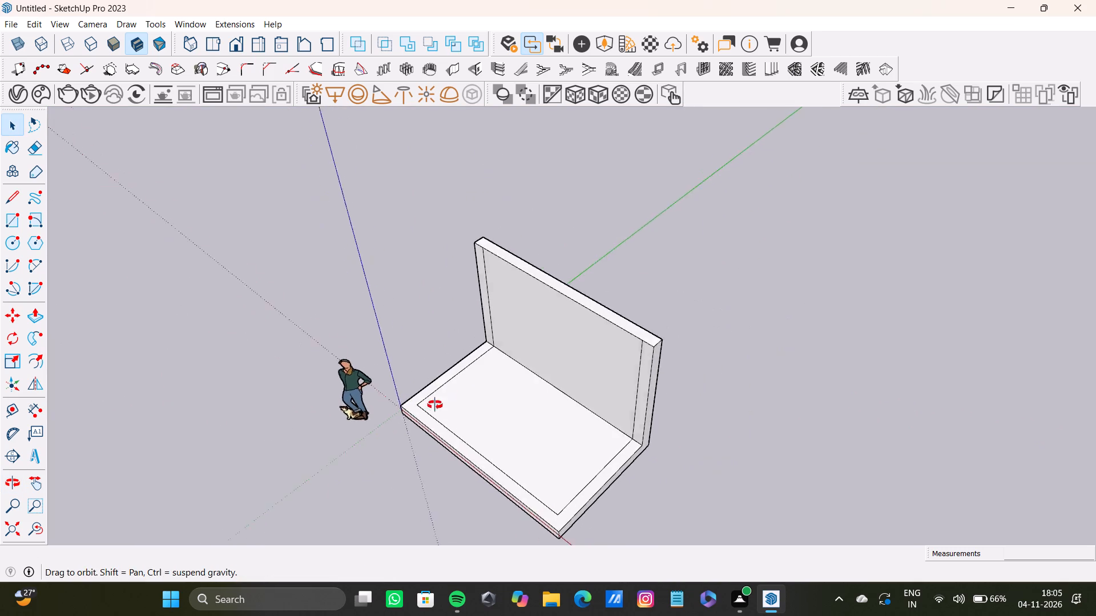
pyautogui.keyDown('shift'); pyautogui.moveTo(435, 405); pyautogui.dragTo(433, 407, button='middle'); pyautogui.keyUp('shift')
pyautogui.scroll(6, 575, 353)
pyautogui.click(639, 340)
pyautogui.press('p')
pyautogui.moveTo(640, 341); pyautogui.dragTo(565, 245)
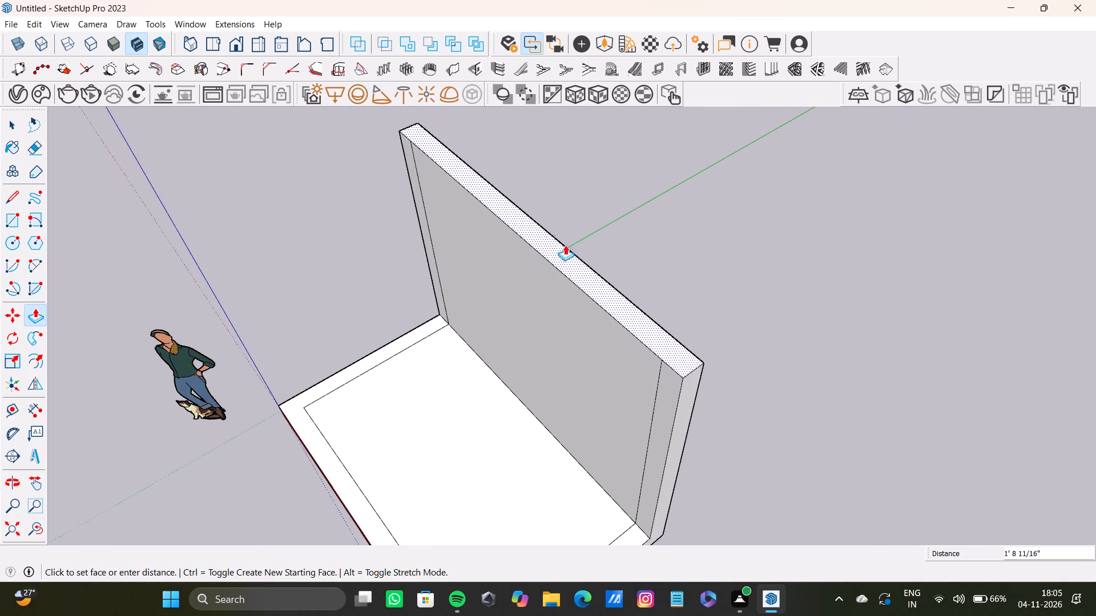
pyautogui.moveTo(565, 245); pyautogui.dragTo(549, 230)
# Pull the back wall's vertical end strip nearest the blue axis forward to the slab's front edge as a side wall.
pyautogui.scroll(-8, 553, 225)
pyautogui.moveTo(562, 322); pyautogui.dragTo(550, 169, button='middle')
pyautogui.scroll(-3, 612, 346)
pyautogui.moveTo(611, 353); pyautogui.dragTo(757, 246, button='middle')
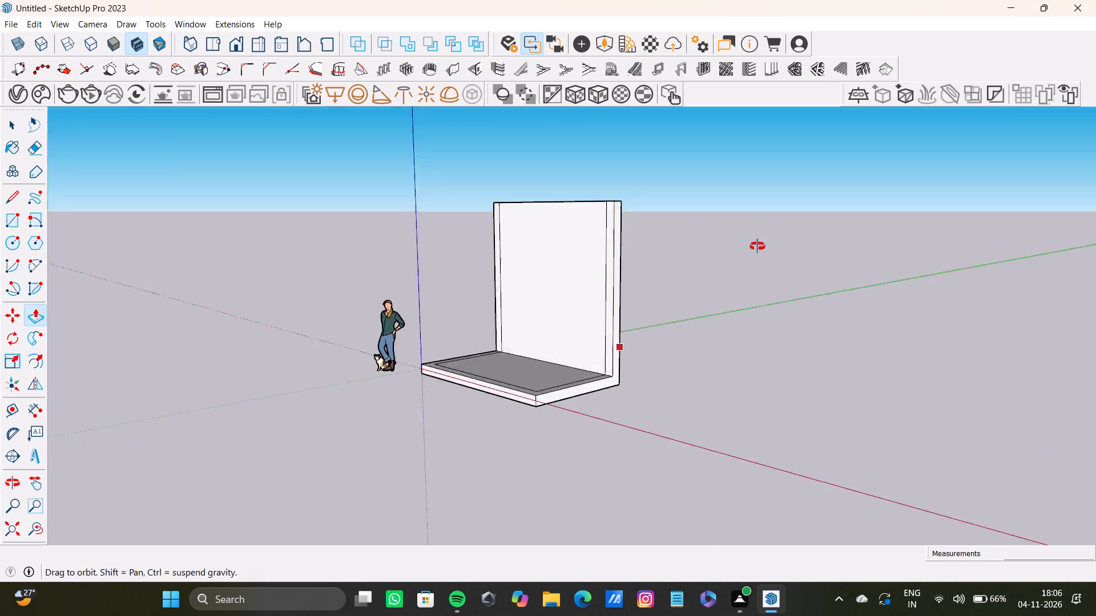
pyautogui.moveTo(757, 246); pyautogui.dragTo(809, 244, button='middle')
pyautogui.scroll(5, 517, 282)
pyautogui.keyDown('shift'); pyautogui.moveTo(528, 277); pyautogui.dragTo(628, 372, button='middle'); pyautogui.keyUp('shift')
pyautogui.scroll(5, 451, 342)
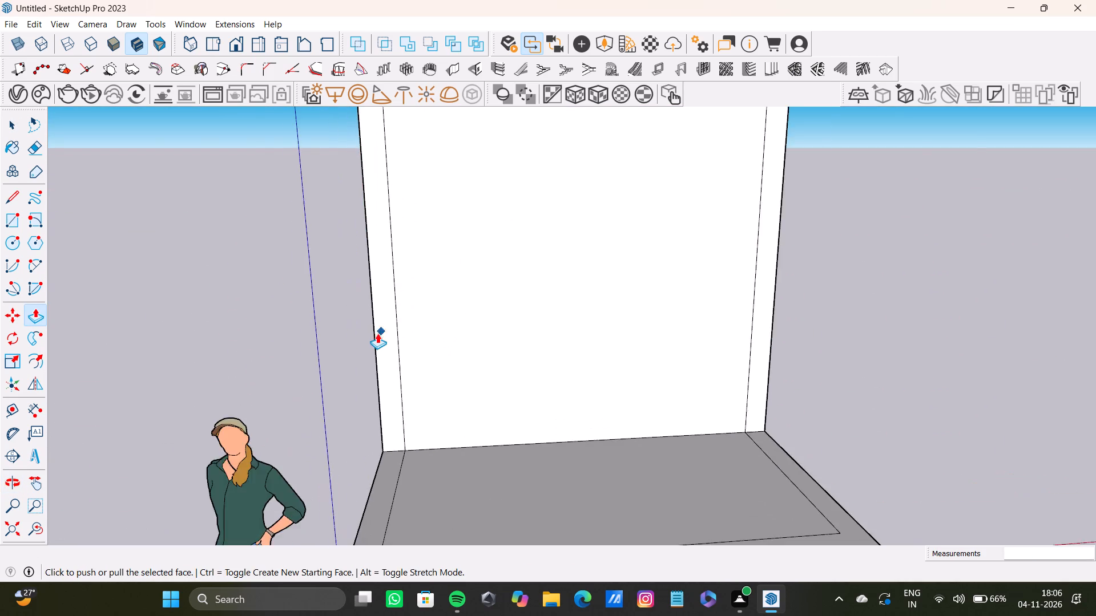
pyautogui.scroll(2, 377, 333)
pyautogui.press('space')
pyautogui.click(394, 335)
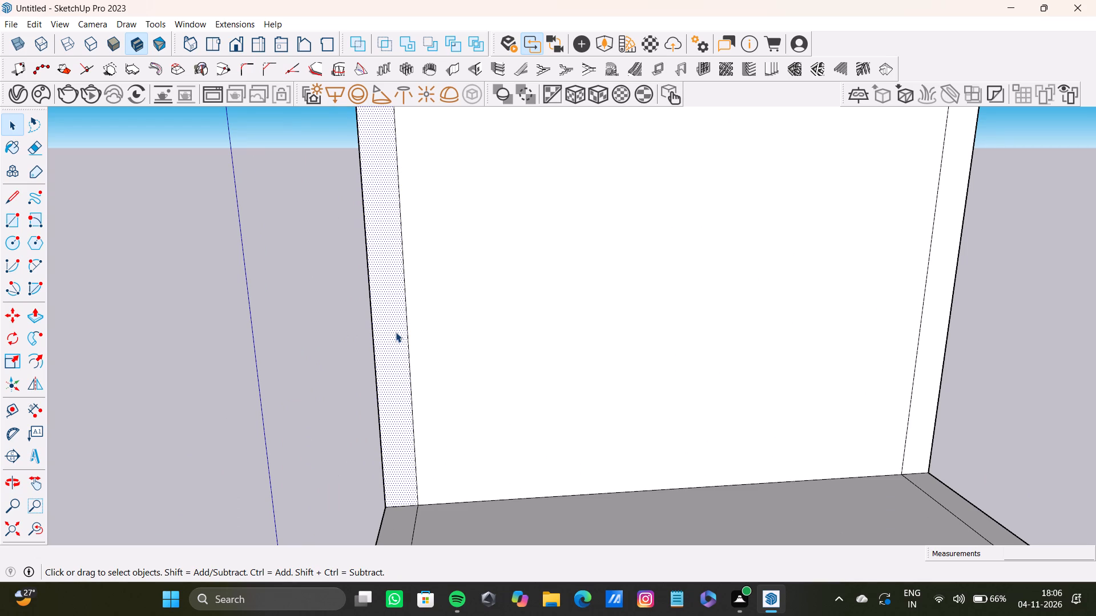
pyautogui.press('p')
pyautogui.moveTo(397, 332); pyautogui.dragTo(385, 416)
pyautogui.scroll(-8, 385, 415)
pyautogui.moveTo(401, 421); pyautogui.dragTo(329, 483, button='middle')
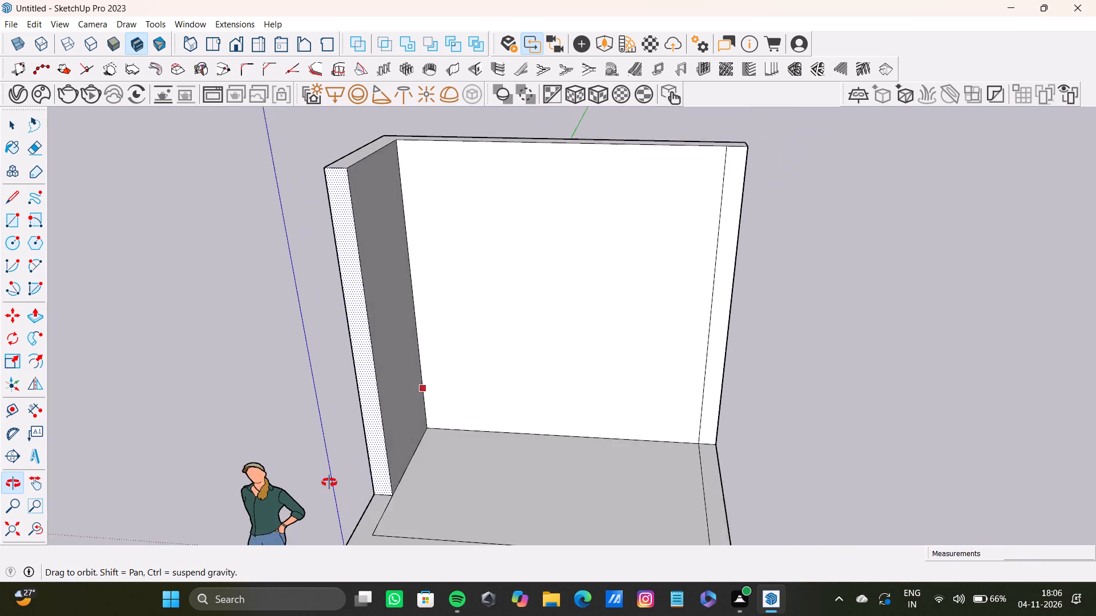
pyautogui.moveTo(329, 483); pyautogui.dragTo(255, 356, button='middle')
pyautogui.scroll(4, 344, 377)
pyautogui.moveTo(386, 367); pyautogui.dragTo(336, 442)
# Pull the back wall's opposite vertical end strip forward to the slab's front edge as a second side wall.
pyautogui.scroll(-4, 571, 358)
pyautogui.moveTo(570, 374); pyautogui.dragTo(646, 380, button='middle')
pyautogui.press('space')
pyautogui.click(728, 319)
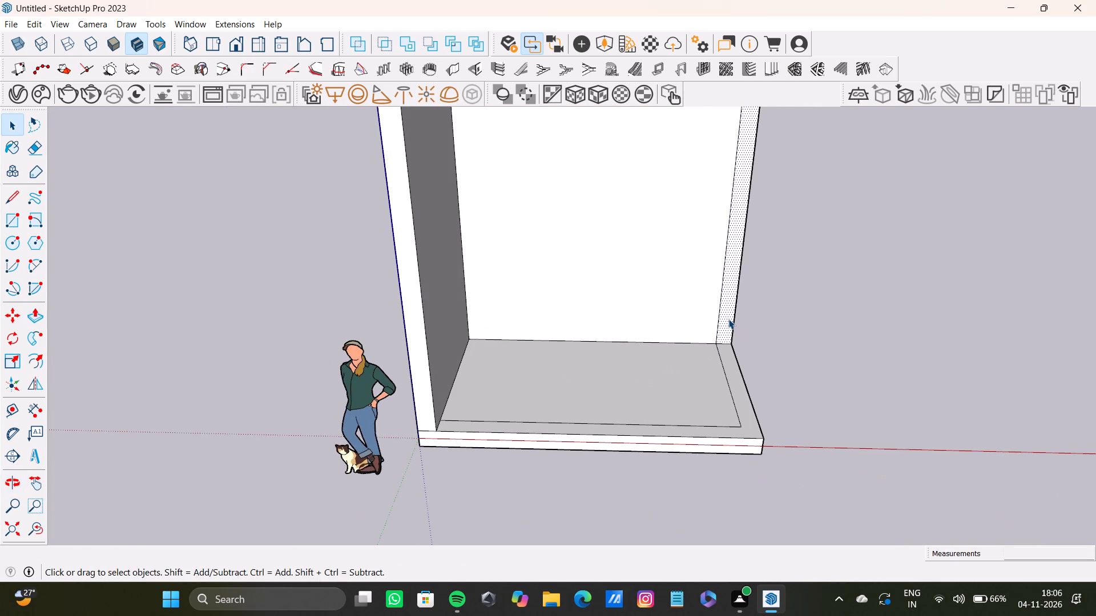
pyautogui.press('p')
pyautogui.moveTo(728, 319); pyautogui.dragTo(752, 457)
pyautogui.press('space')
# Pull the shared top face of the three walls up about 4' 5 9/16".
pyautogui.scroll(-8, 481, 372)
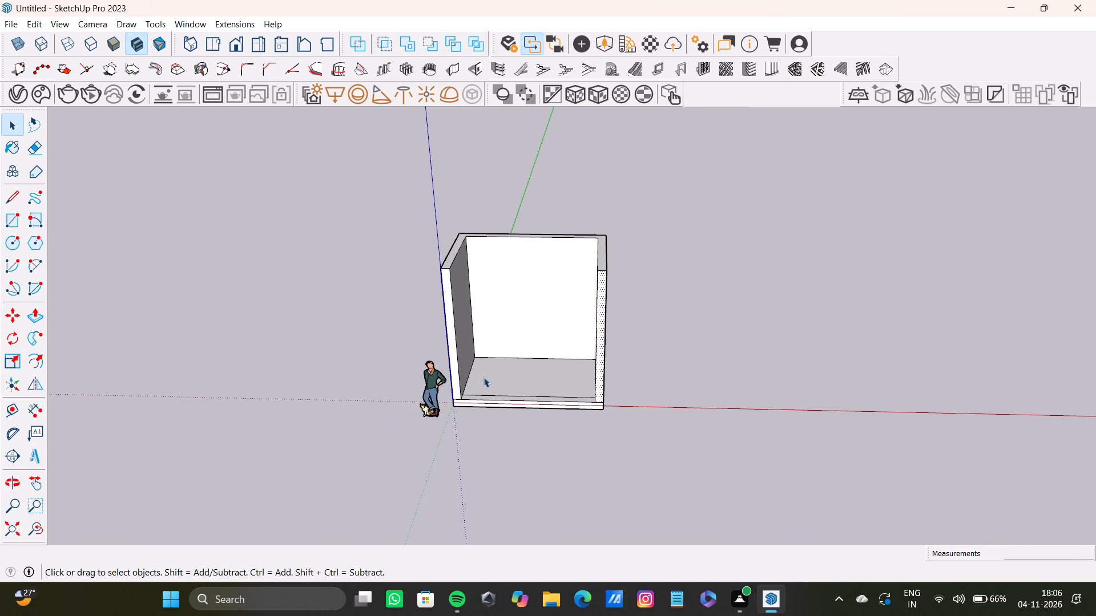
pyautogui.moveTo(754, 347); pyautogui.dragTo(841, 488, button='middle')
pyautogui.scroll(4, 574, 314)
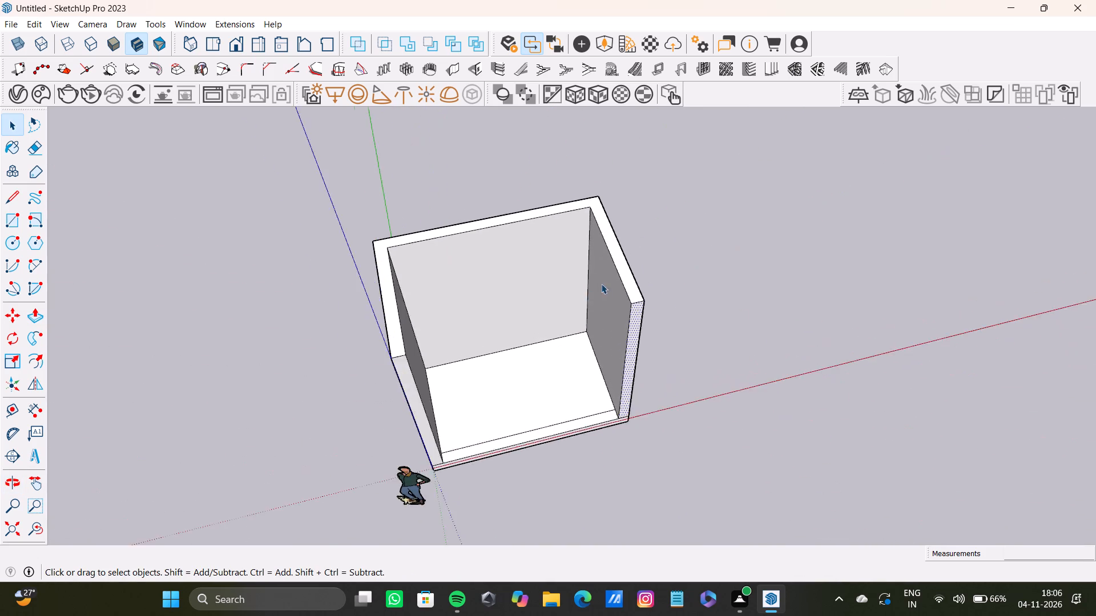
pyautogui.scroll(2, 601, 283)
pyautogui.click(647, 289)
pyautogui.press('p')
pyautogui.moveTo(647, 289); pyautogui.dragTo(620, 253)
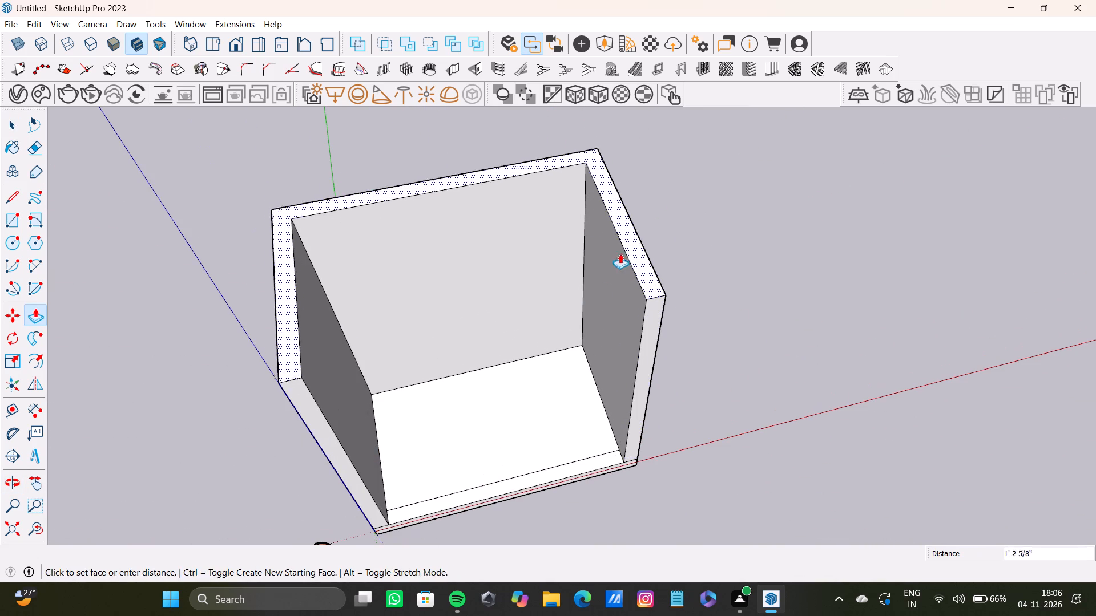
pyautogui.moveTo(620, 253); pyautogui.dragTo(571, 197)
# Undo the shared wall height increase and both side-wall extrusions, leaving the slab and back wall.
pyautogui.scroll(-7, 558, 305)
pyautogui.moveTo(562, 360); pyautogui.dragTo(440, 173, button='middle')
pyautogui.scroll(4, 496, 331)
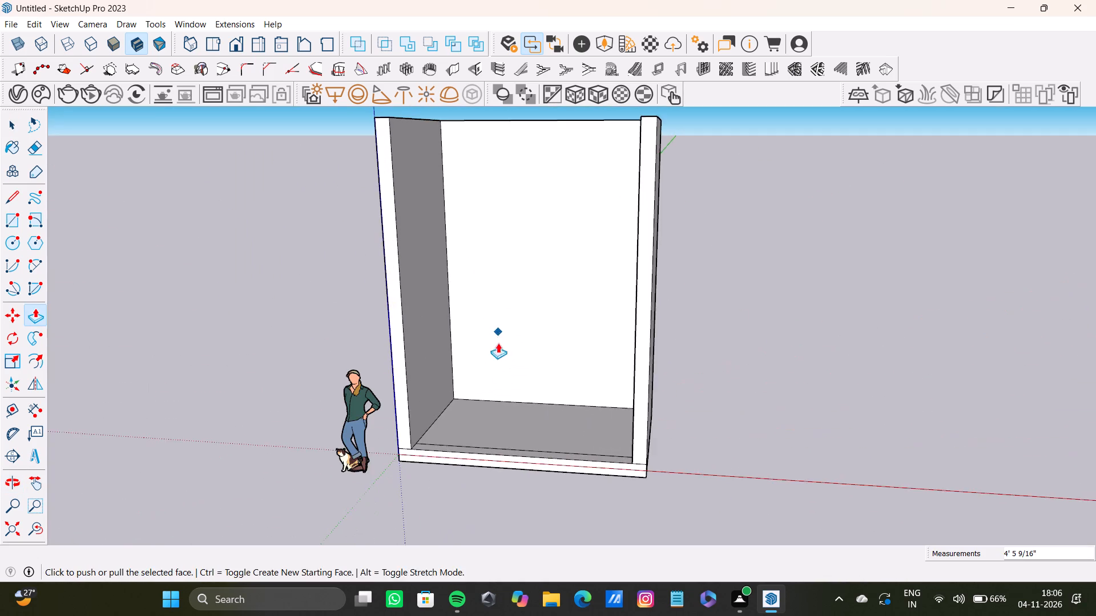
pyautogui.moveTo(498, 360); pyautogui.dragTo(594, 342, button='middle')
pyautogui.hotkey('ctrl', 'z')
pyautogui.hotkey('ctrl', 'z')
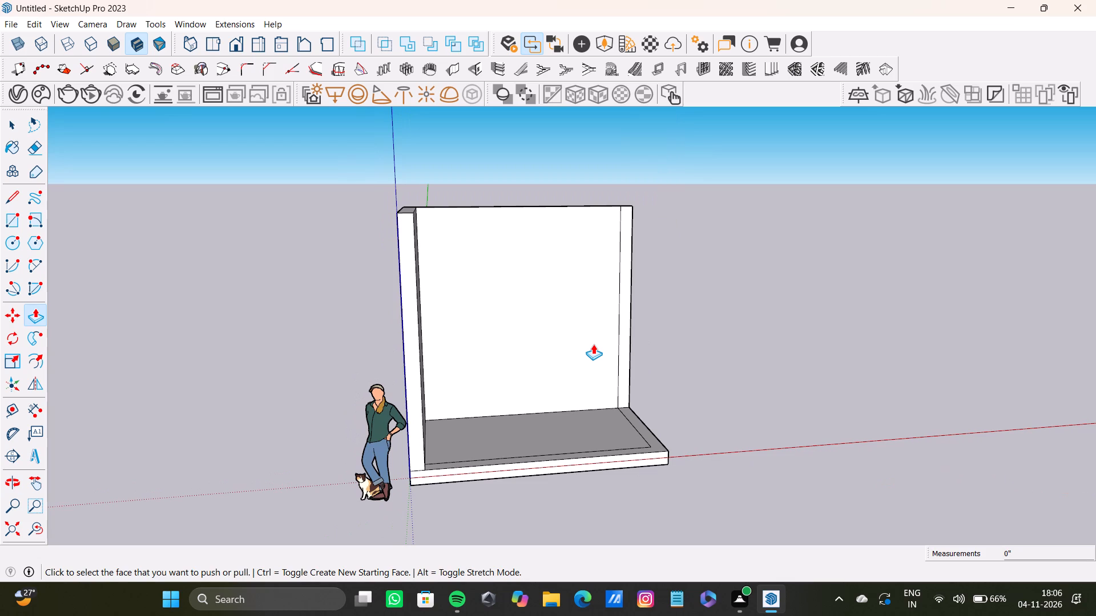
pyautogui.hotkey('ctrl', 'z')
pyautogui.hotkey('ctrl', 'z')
# Select the entire slab and back wall and move it about 9" so the slab's front corner approaches the origin.
pyautogui.moveTo(498, 455); pyautogui.dragTo(663, 413, button='middle')
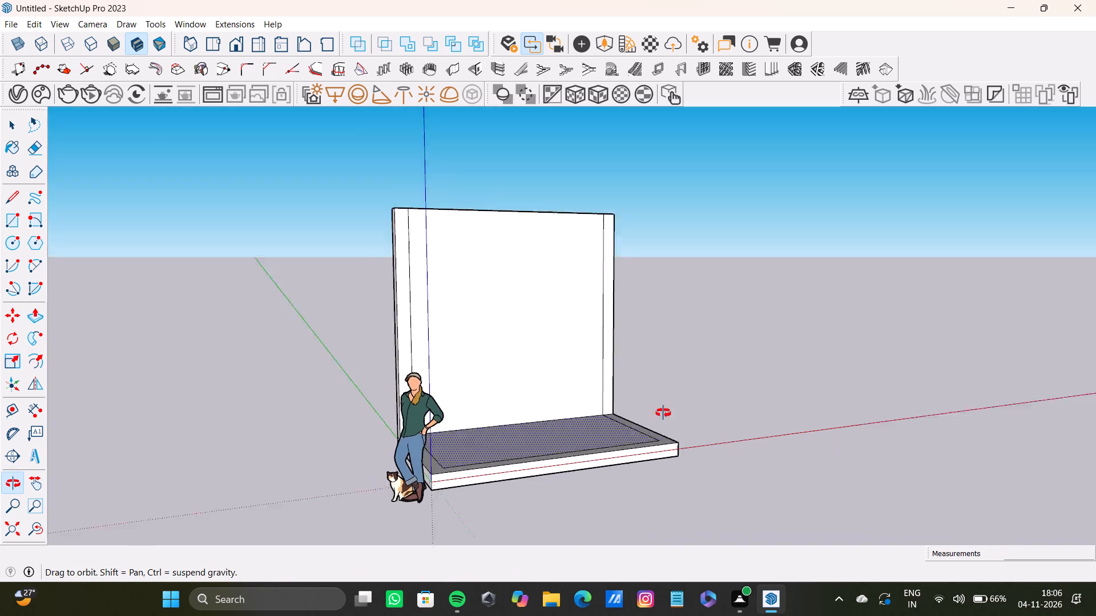
pyautogui.moveTo(663, 413); pyautogui.dragTo(408, 507, button='middle')
pyautogui.press('space')
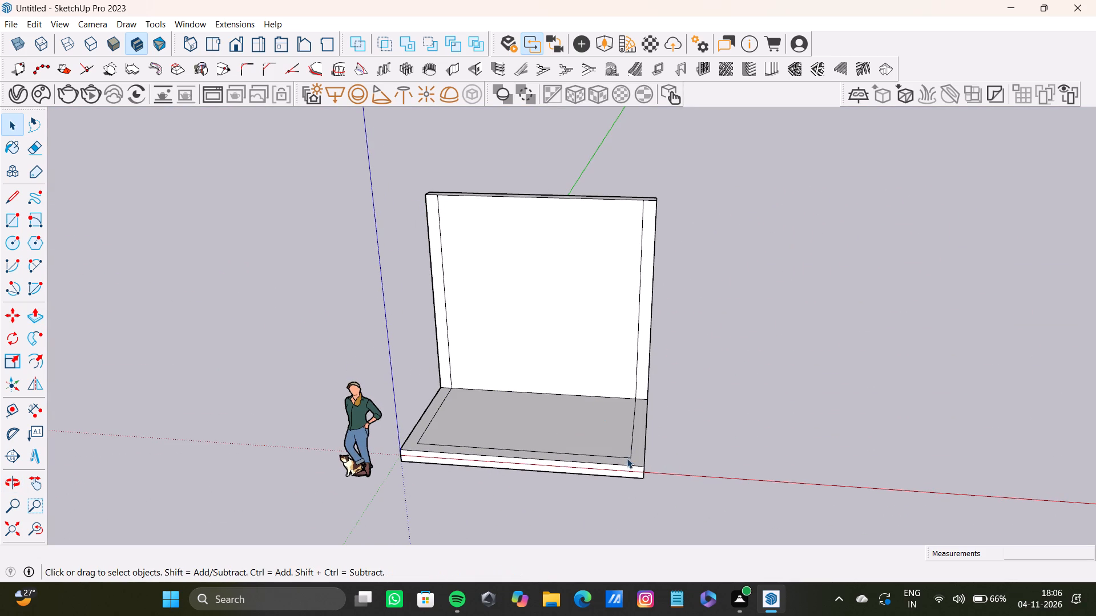
pyautogui.doubleClick(629, 459)
pyautogui.tripleClick(599, 361)
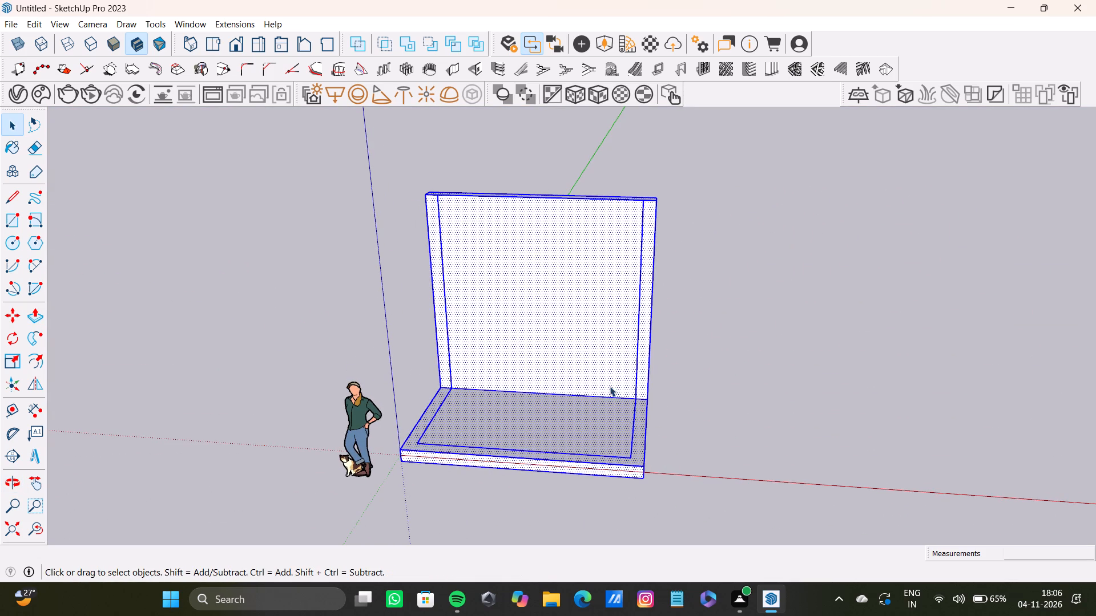
pyautogui.press('m')
pyautogui.scroll(6, 399, 452)
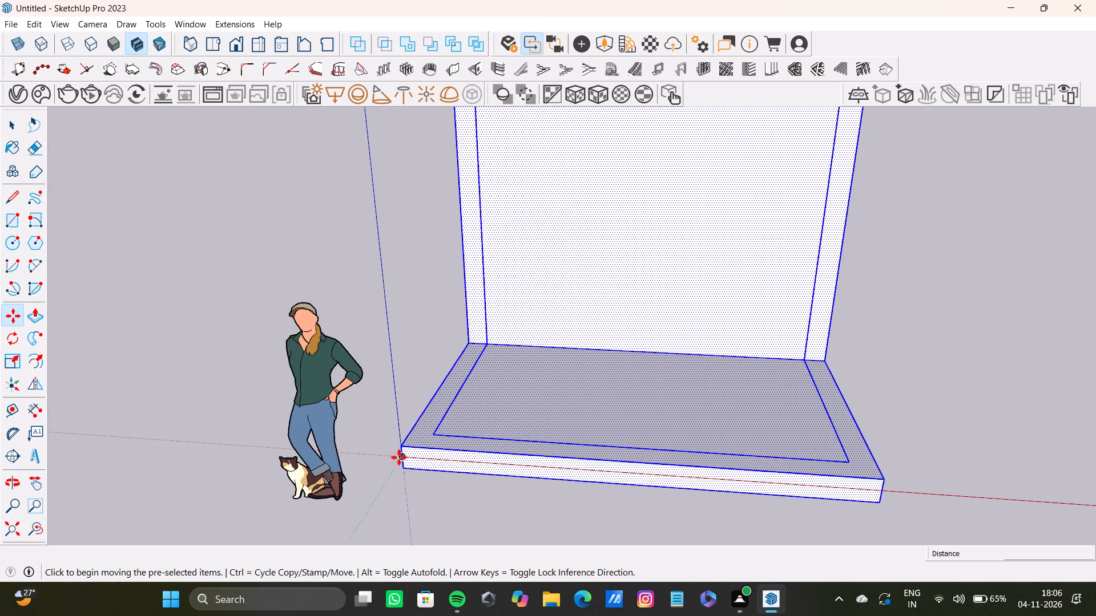
pyautogui.scroll(7, 399, 457)
pyautogui.click(409, 472)
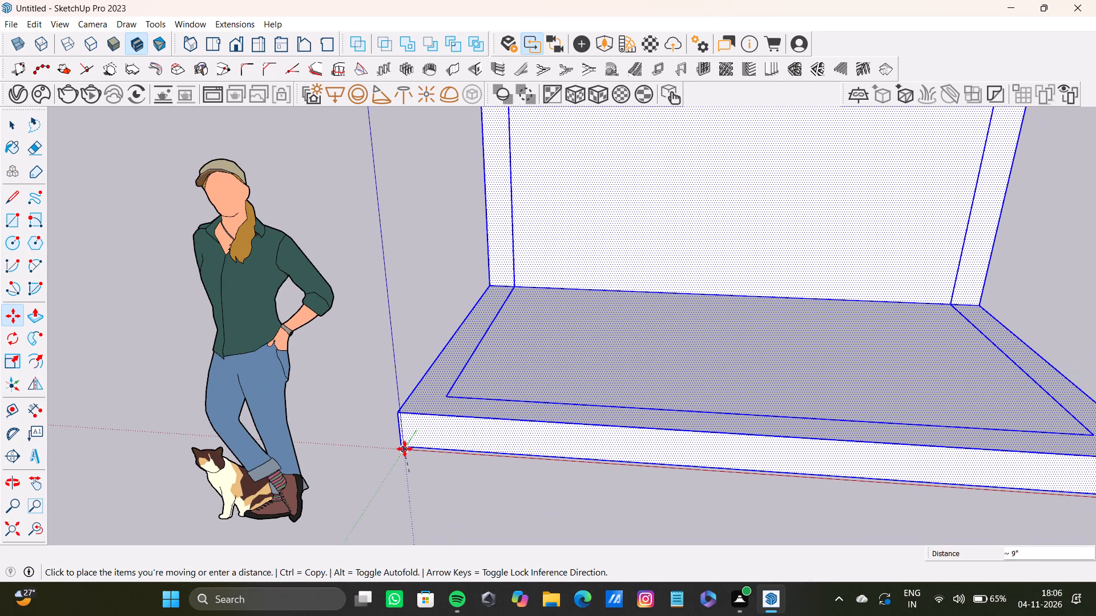
pyautogui.click(406, 449)
# Move the selected slab and wall about 10 1/16" to put the slab's front bottom corner on the origin, and deselect it.
pyautogui.scroll(-2, 457, 454)
pyautogui.moveTo(440, 456); pyautogui.dragTo(498, 545, button='middle')
pyautogui.scroll(-4, 444, 500)
pyautogui.moveTo(444, 500); pyautogui.dragTo(448, 493, button='middle')
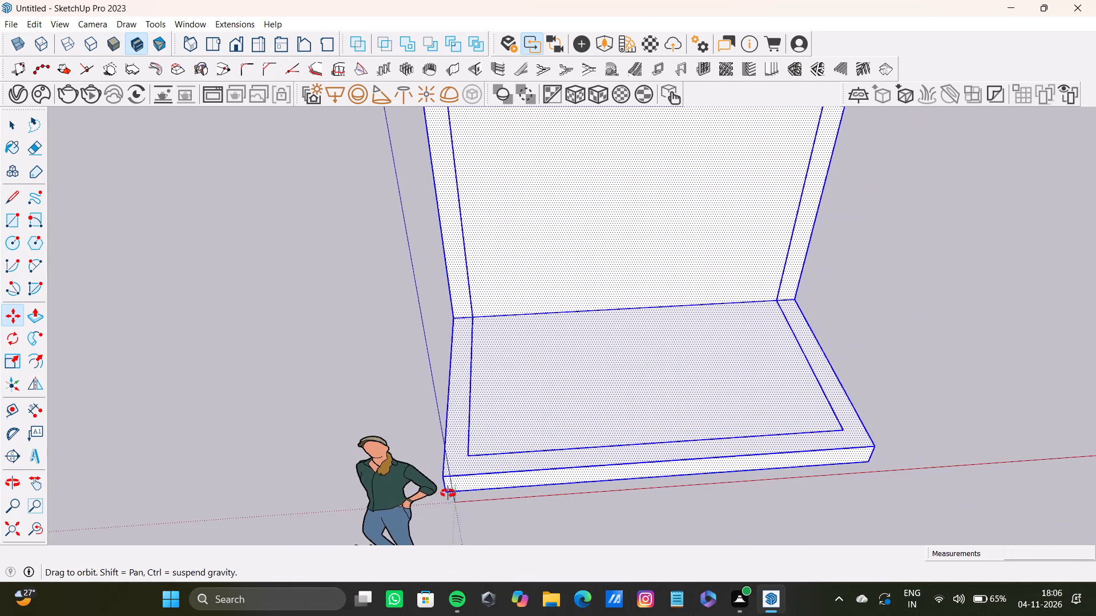
pyautogui.moveTo(448, 493); pyautogui.dragTo(410, 514, button='middle')
pyautogui.scroll(20, 453, 482)
pyautogui.scroll(1, 453, 482)
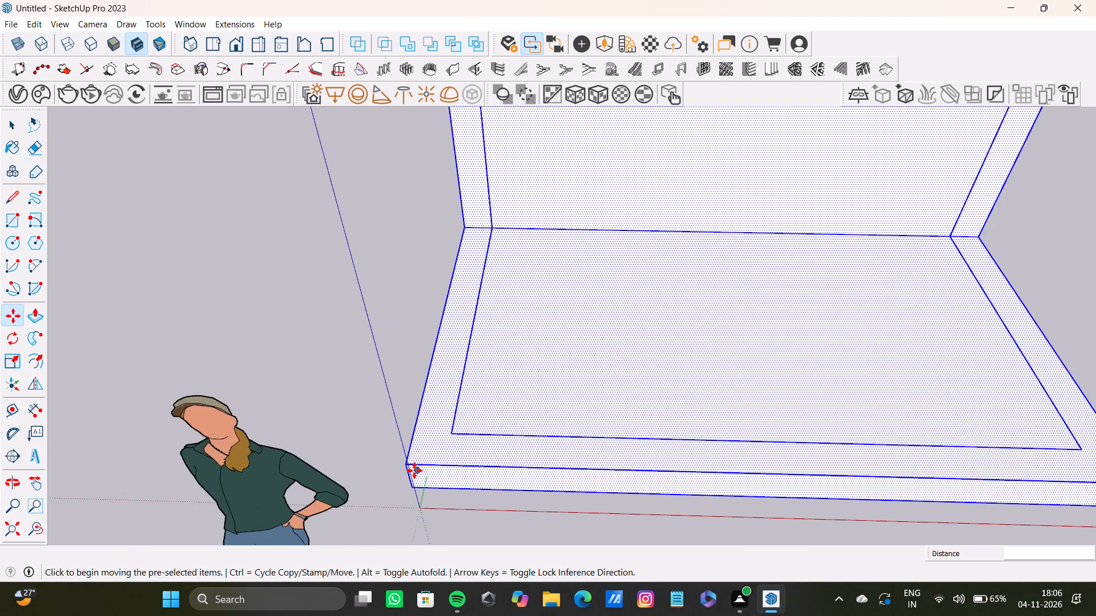
pyautogui.scroll(5, 414, 471)
pyautogui.click(405, 495)
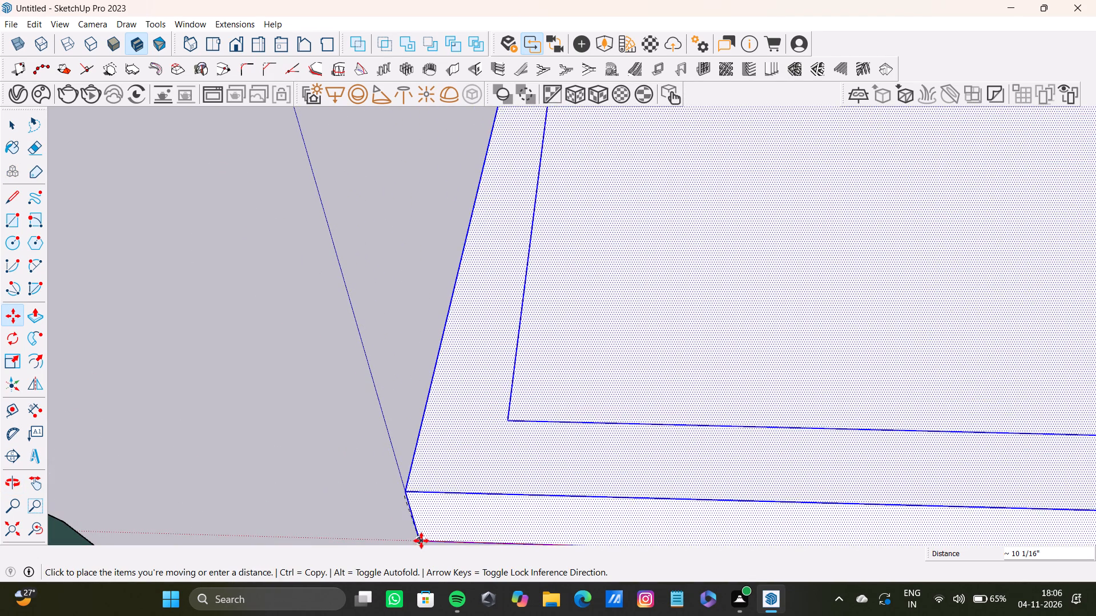
pyautogui.click(421, 541)
pyautogui.scroll(-19, 428, 513)
pyautogui.moveTo(429, 510); pyautogui.dragTo(396, 422, button='middle')
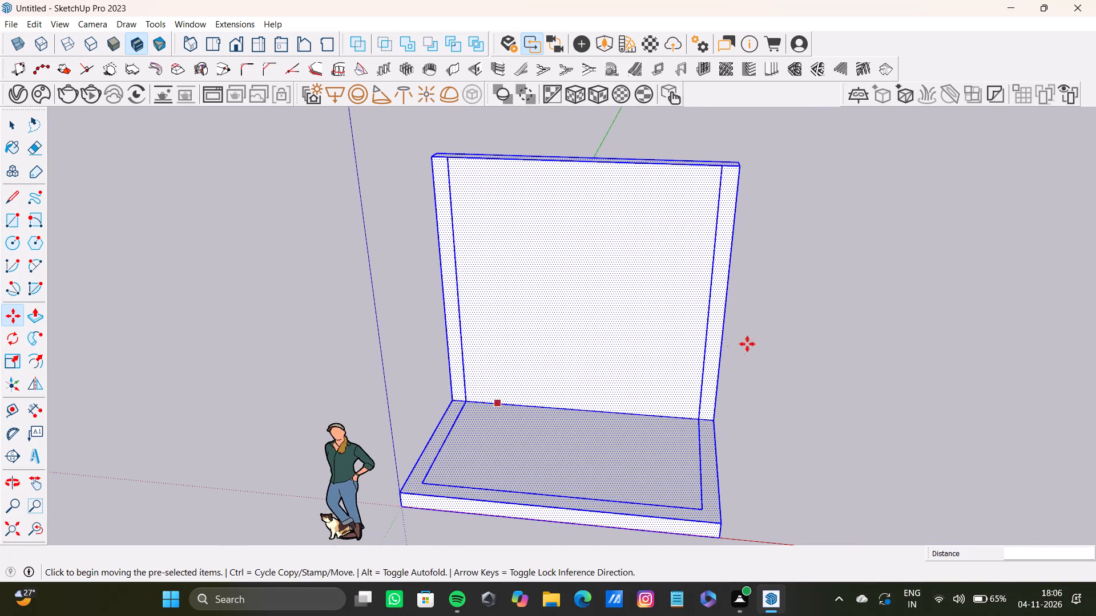
pyautogui.click(765, 330)
pyautogui.press('space')
pyautogui.click(770, 330)
# Pull the shared end face of the back wall and slab, on the side away from the blue axis, outward about 5/8".
pyautogui.scroll(1, 554, 350)
pyautogui.moveTo(554, 350); pyautogui.dragTo(474, 293, button='middle')
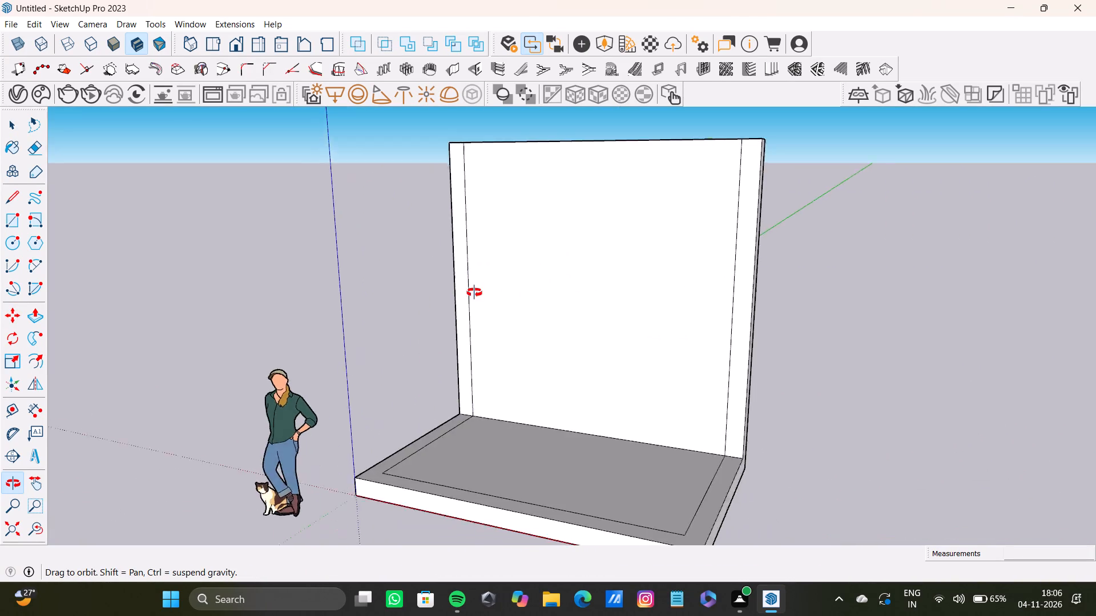
pyautogui.moveTo(474, 293); pyautogui.dragTo(535, 252, button='middle')
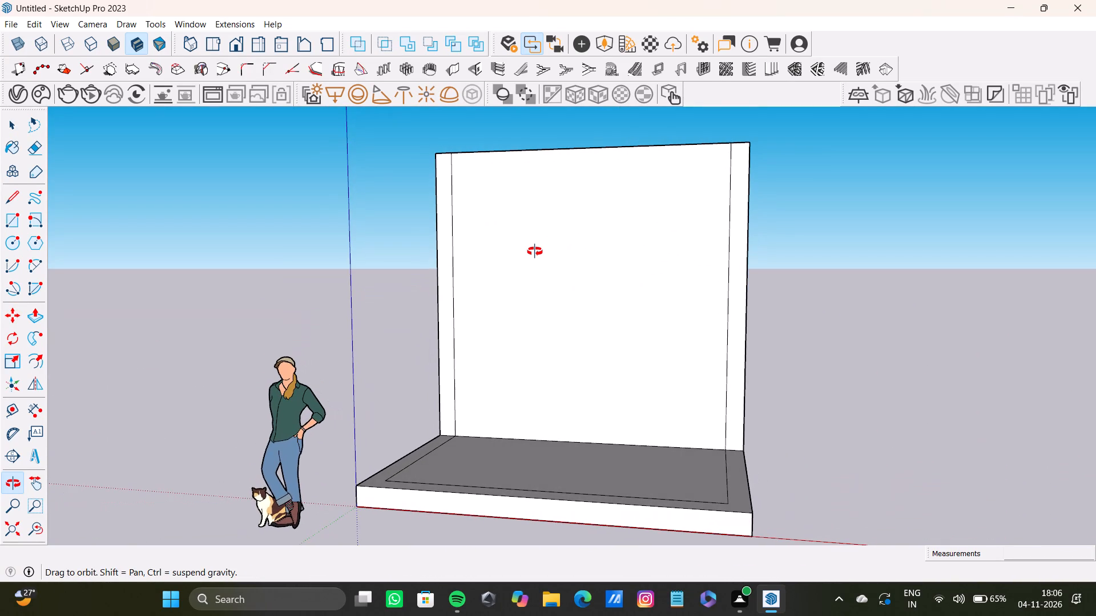
pyautogui.moveTo(535, 252); pyautogui.dragTo(505, 286, button='middle')
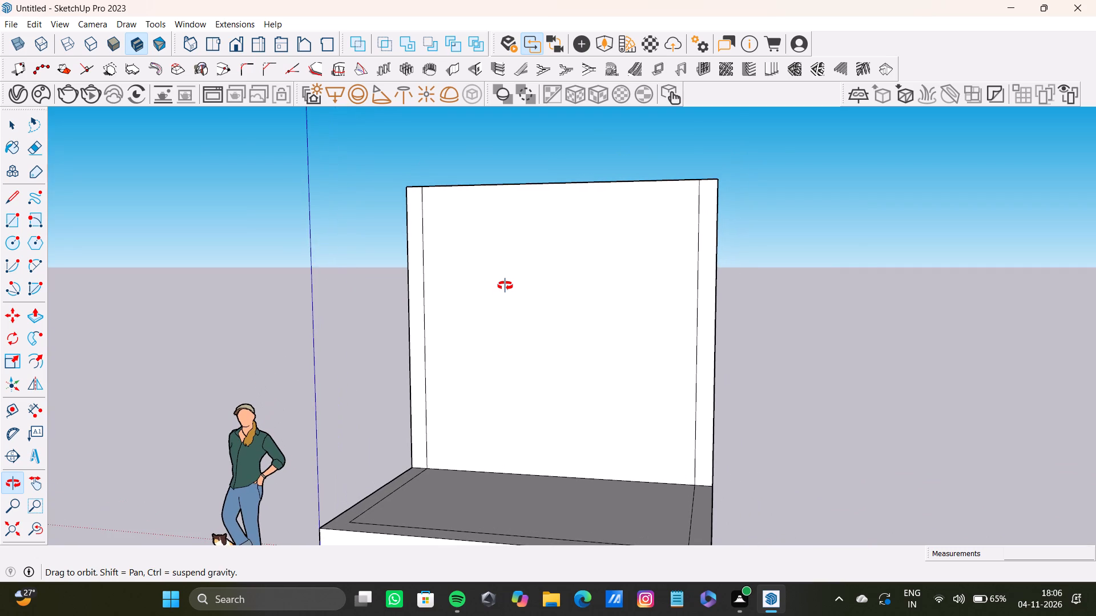
pyautogui.moveTo(505, 286); pyautogui.dragTo(507, 319, button='middle')
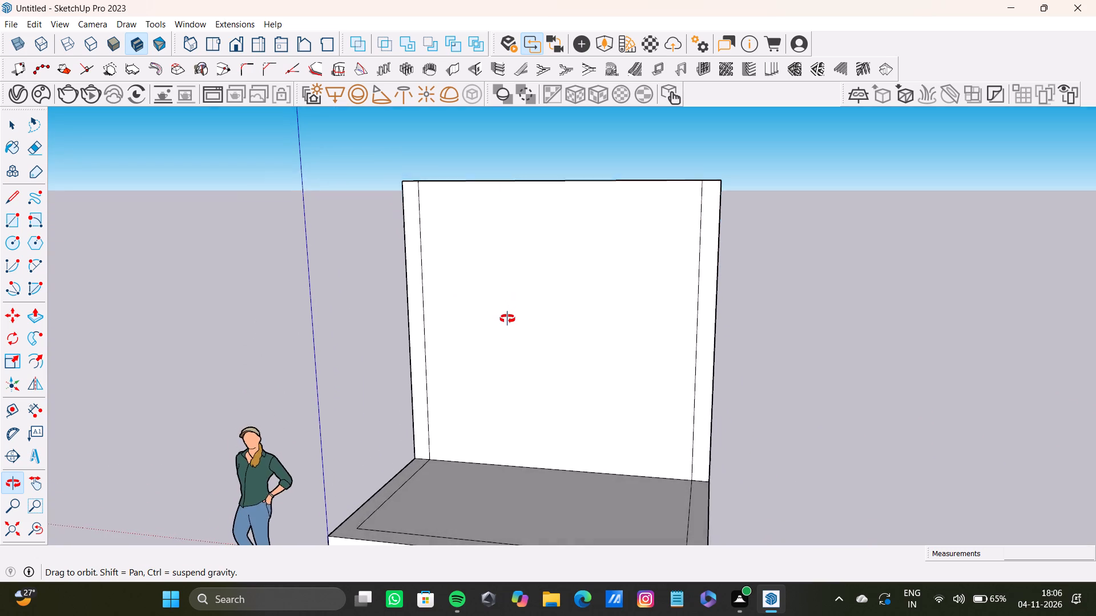
pyautogui.moveTo(507, 319); pyautogui.dragTo(412, 287, button='middle')
pyautogui.scroll(7, 755, 386)
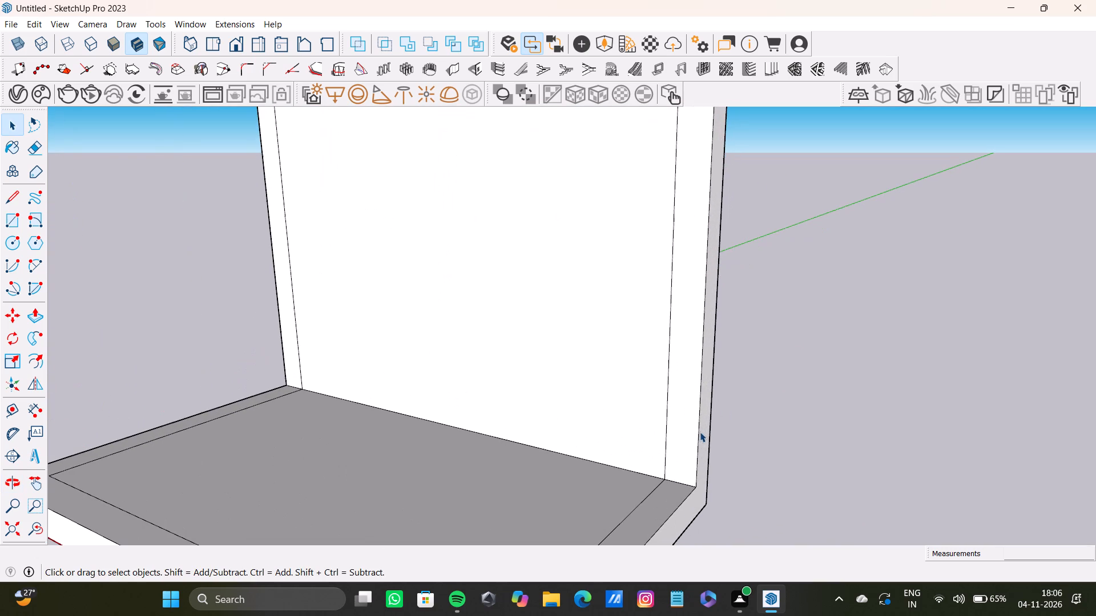
pyautogui.click(704, 435)
pyautogui.press('p')
pyautogui.moveTo(705, 437); pyautogui.dragTo(713, 440)
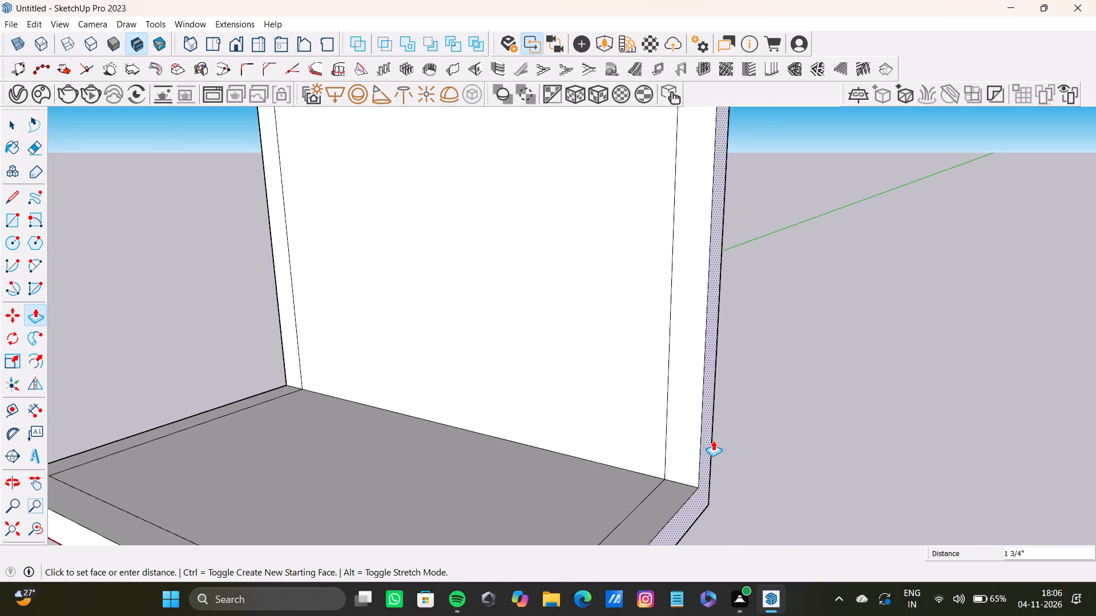
pyautogui.moveTo(713, 440); pyautogui.dragTo(704, 456)
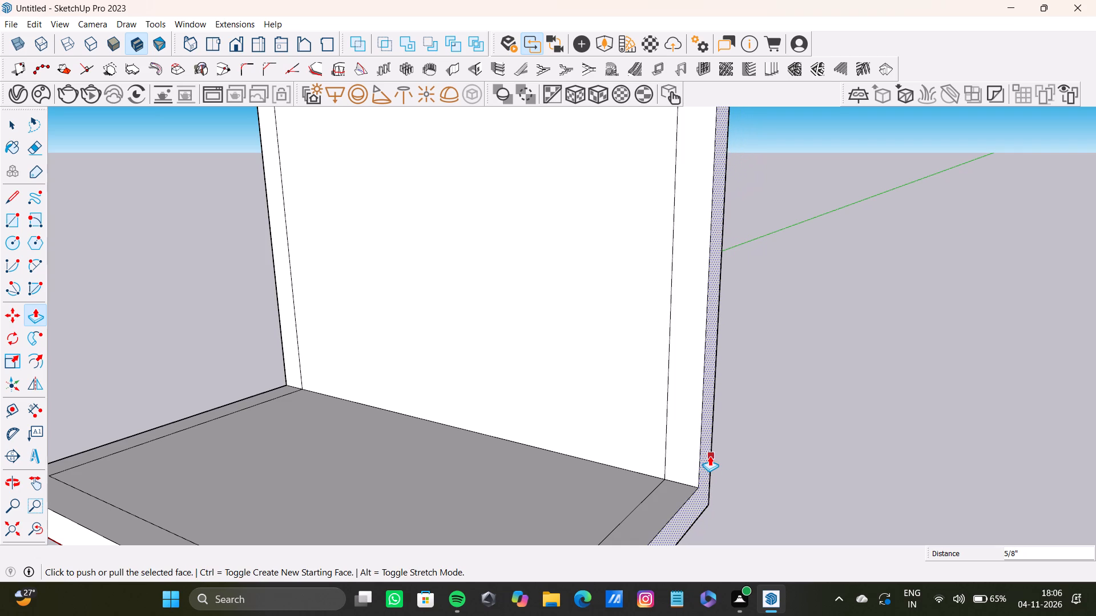
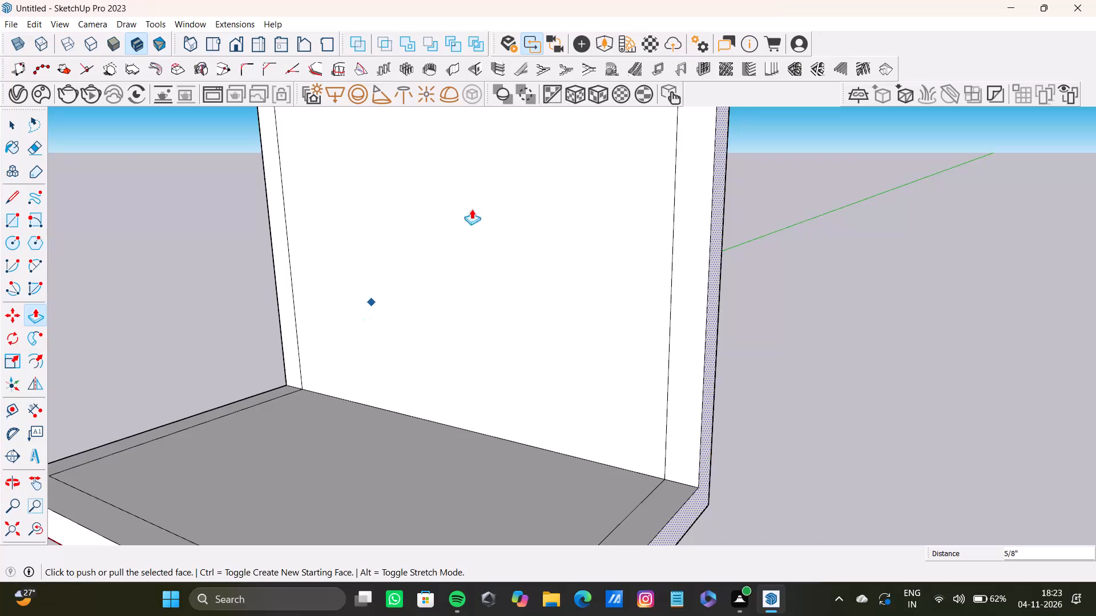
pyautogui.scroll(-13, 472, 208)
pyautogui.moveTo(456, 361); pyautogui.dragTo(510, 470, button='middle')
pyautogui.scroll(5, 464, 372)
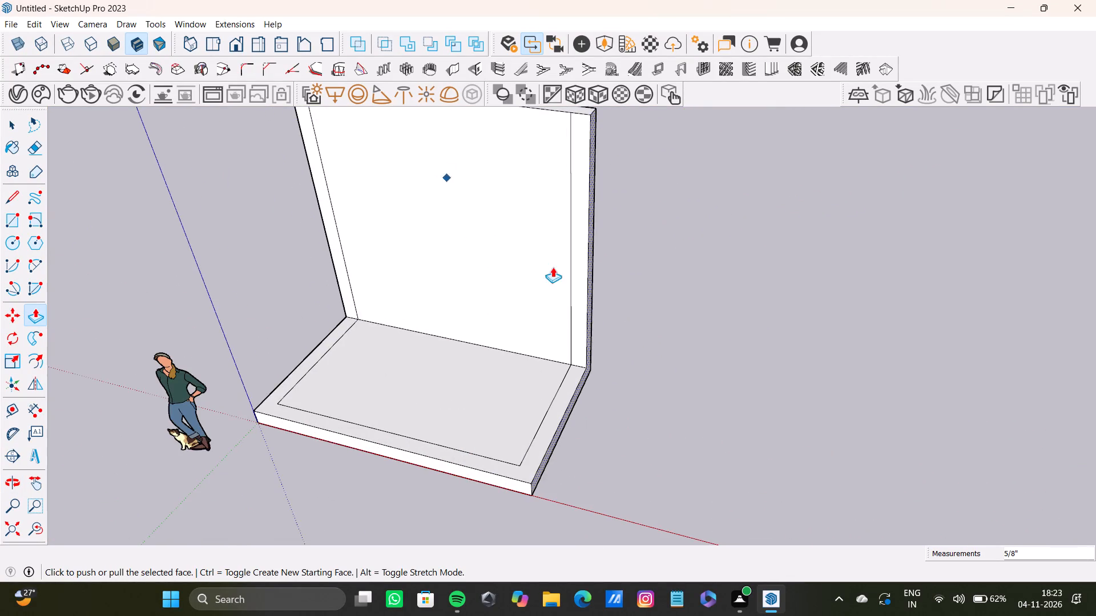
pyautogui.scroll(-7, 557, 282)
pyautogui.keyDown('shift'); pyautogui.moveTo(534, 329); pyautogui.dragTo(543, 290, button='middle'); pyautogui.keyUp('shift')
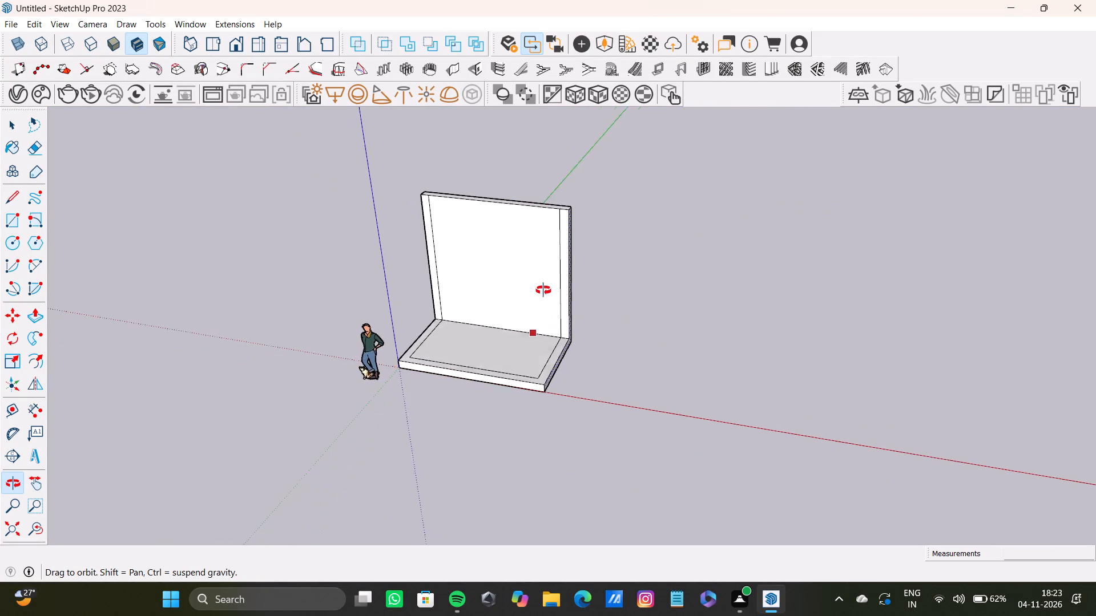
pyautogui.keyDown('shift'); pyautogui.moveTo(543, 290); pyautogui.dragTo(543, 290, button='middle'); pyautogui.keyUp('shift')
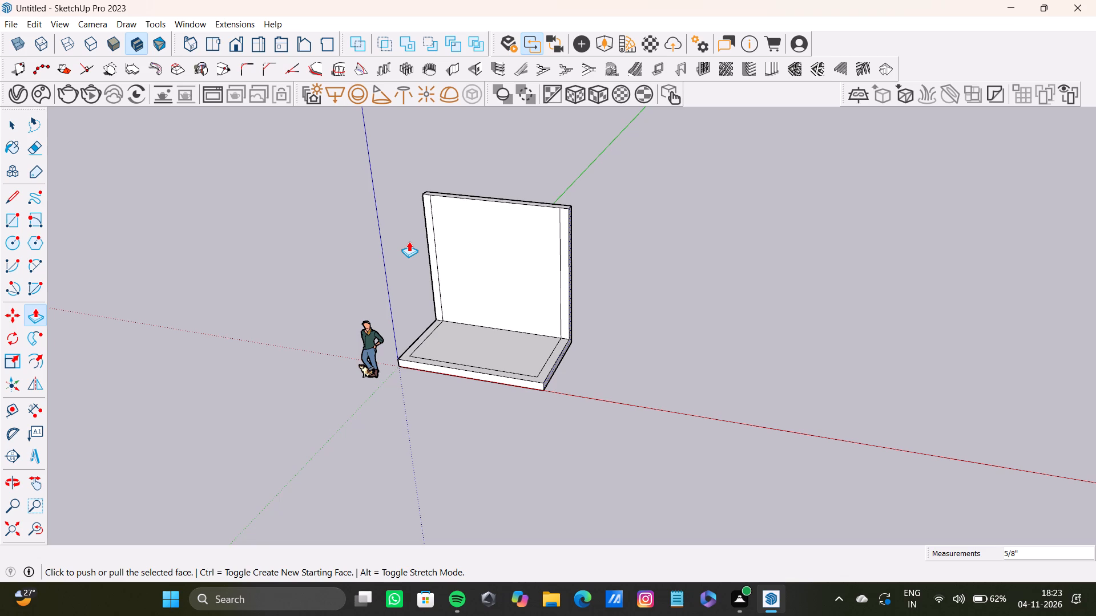
# Place a vertical guide on the back wall, 2' 1 13/16" inward from the inner vertical line nearer the blue axis.
pyautogui.scroll(-9, 476, 346)
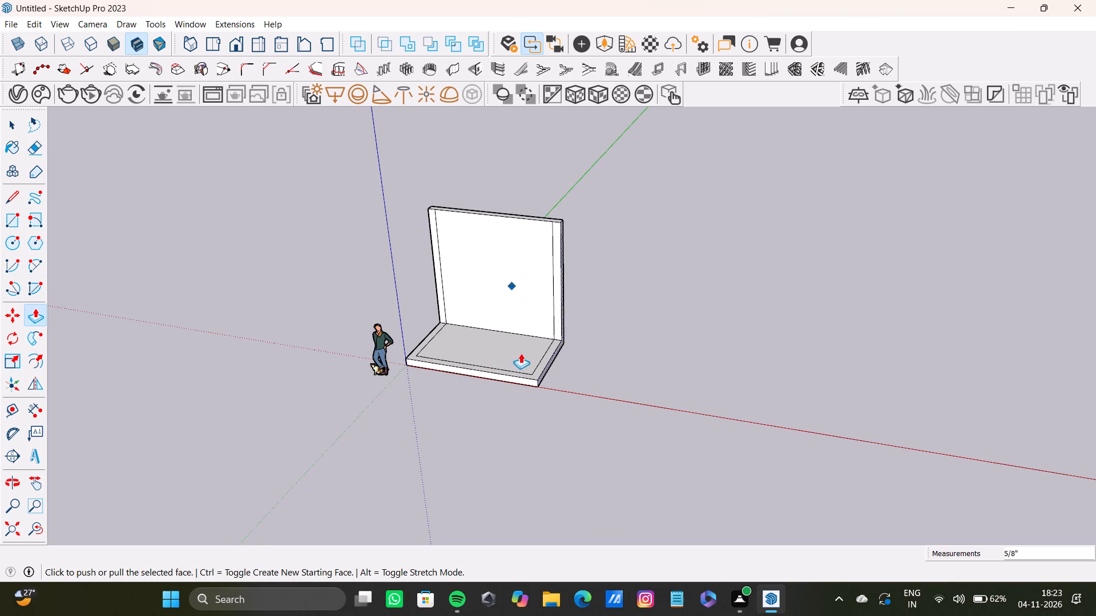
pyautogui.scroll(-9, 521, 354)
pyautogui.moveTo(522, 364); pyautogui.dragTo(469, 472, button='middle')
pyautogui.scroll(16, 502, 366)
pyautogui.moveTo(524, 326); pyautogui.dragTo(644, 260, button='middle')
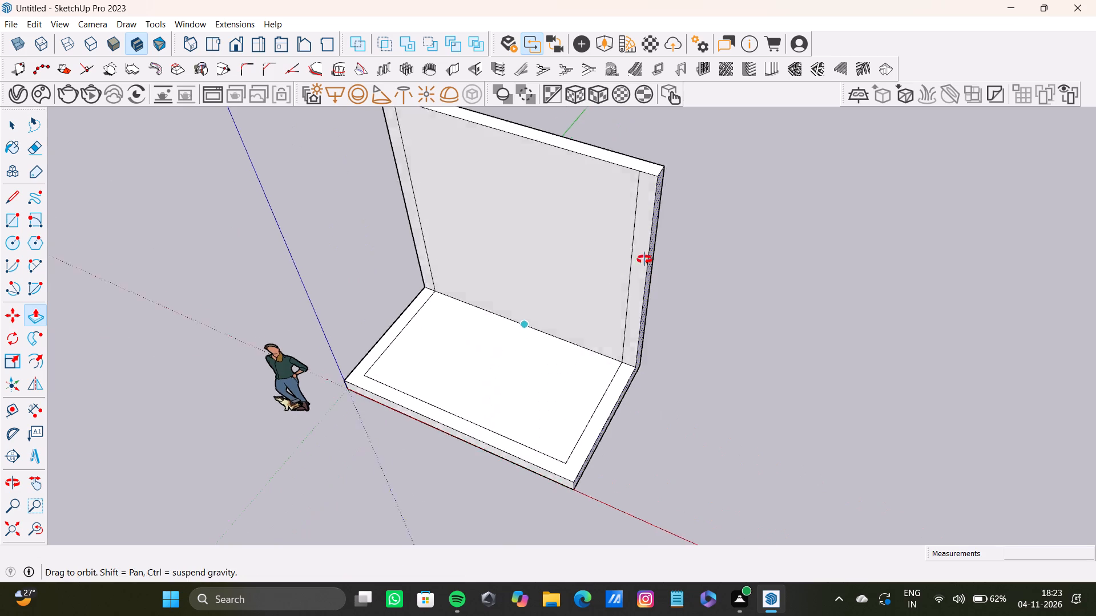
pyautogui.moveTo(644, 260); pyautogui.dragTo(624, 250, button='middle')
pyautogui.press('t')
pyautogui.scroll(4, 411, 358)
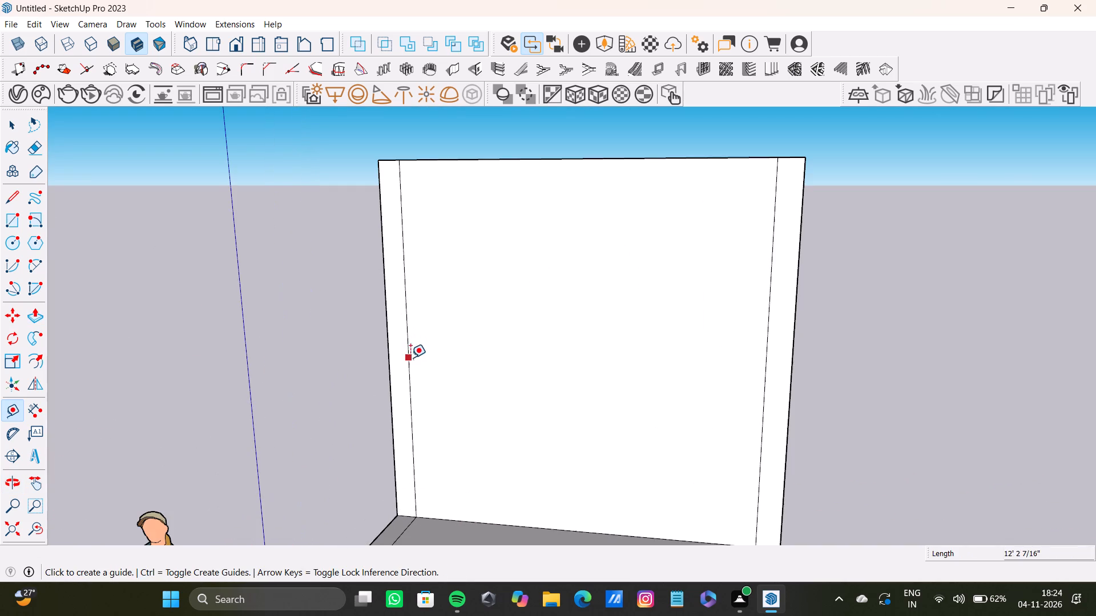
pyautogui.moveTo(401, 366); pyautogui.dragTo(421, 366)
pyautogui.press('space')
pyautogui.press('t')
pyautogui.moveTo(409, 408); pyautogui.dragTo(441, 411)
pyautogui.scroll(-4, 516, 414)
pyautogui.keyDown('shift'); pyautogui.moveTo(504, 391); pyautogui.dragTo(471, 331, button='middle'); pyautogui.keyUp('shift')
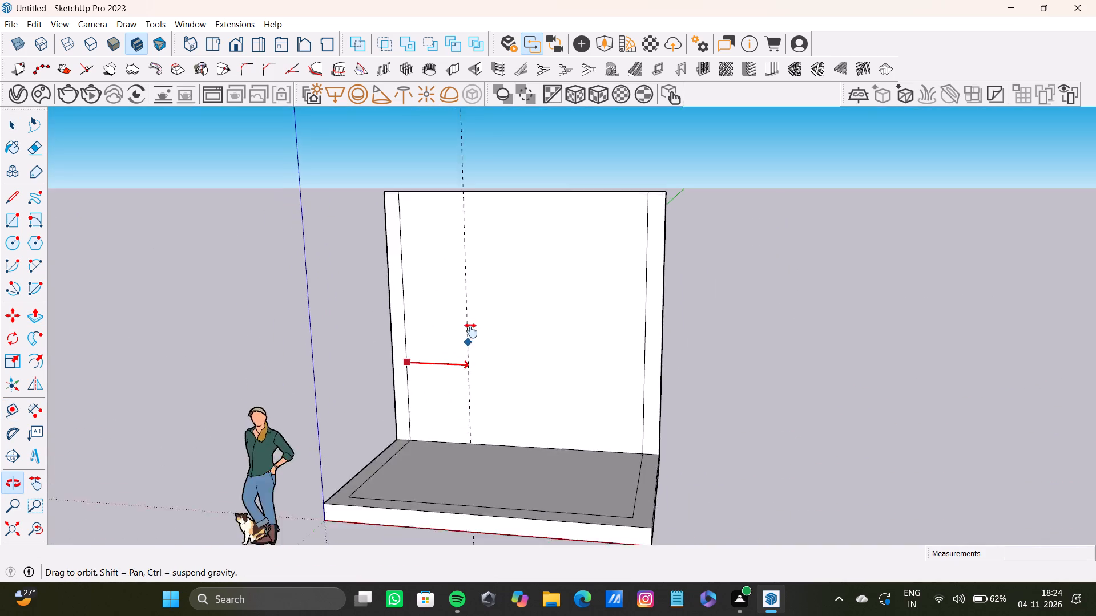
pyautogui.keyDown('shift'); pyautogui.moveTo(471, 331); pyautogui.dragTo(476, 363, button='middle'); pyautogui.keyUp('shift')
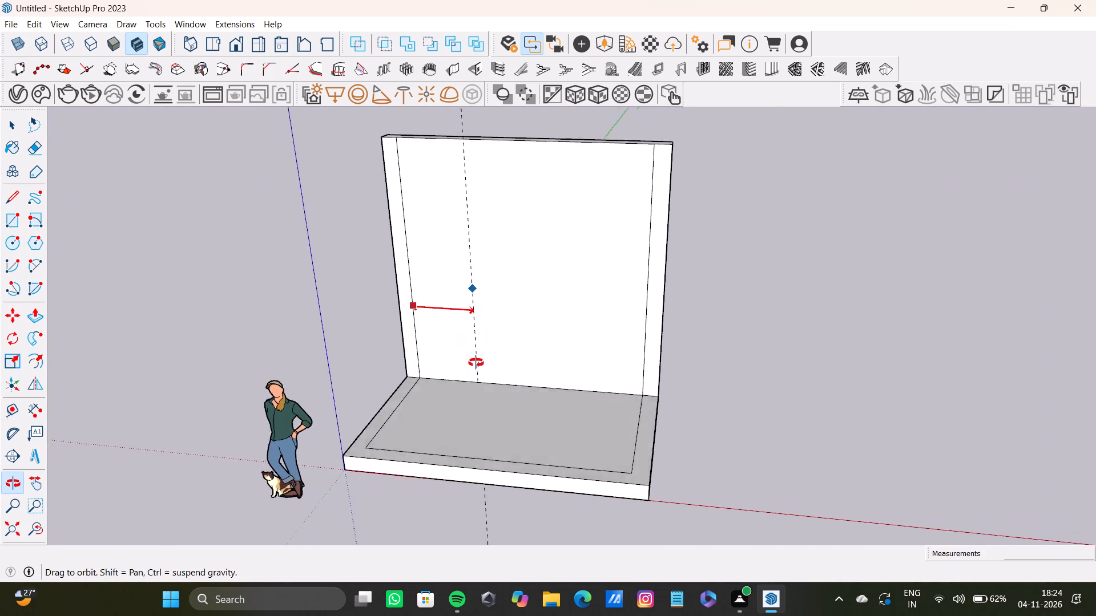
pyautogui.keyDown('shift'); pyautogui.moveTo(476, 363); pyautogui.dragTo(485, 380, button='middle'); pyautogui.keyUp('shift')
pyautogui.scroll(-1, 485, 380)
pyautogui.scroll(3, 468, 355)
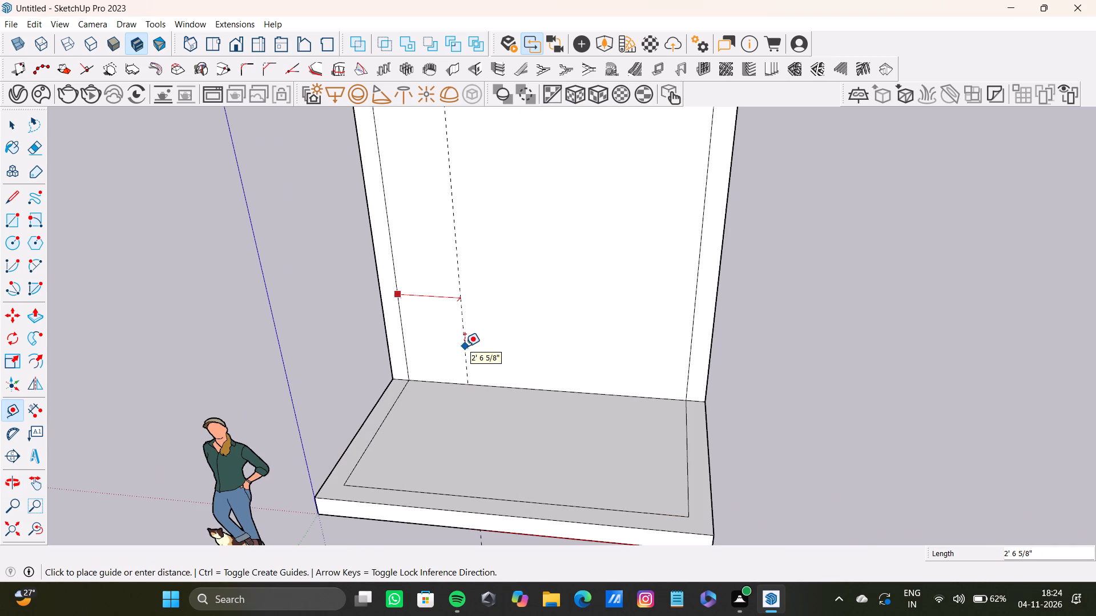
pyautogui.click(455, 344)
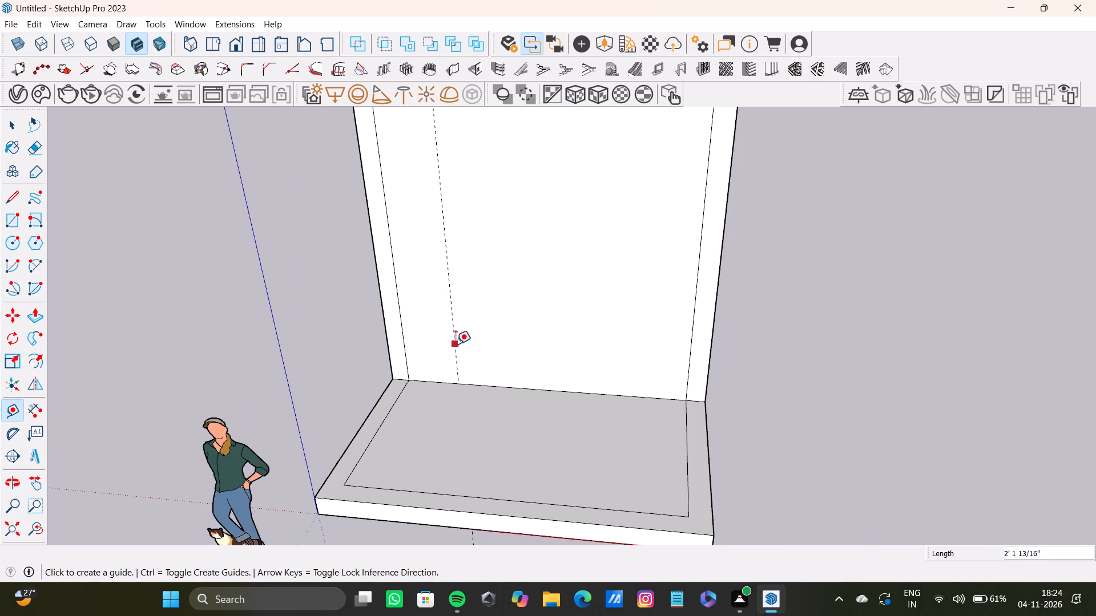
pyautogui.click(456, 345)
pyautogui.press('space')
# Place a second vertical guide on the back wall, 2' 3 1/8" inward from the inner vertical line farther from the blue axis.
pyautogui.press('t')
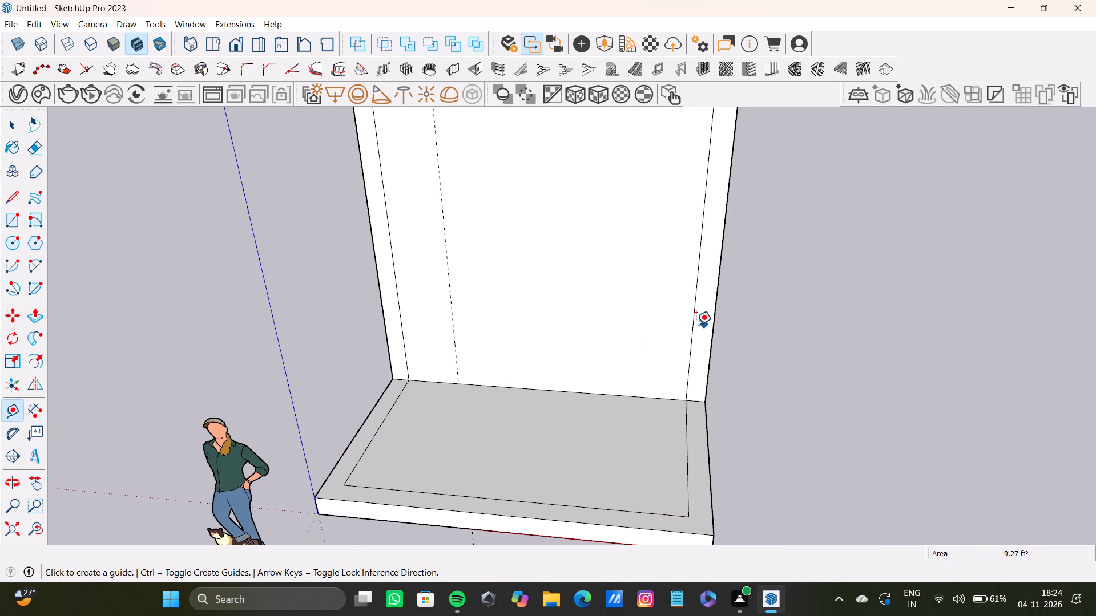
pyautogui.moveTo(691, 325); pyautogui.dragTo(646, 316)
pyautogui.click(634, 315)
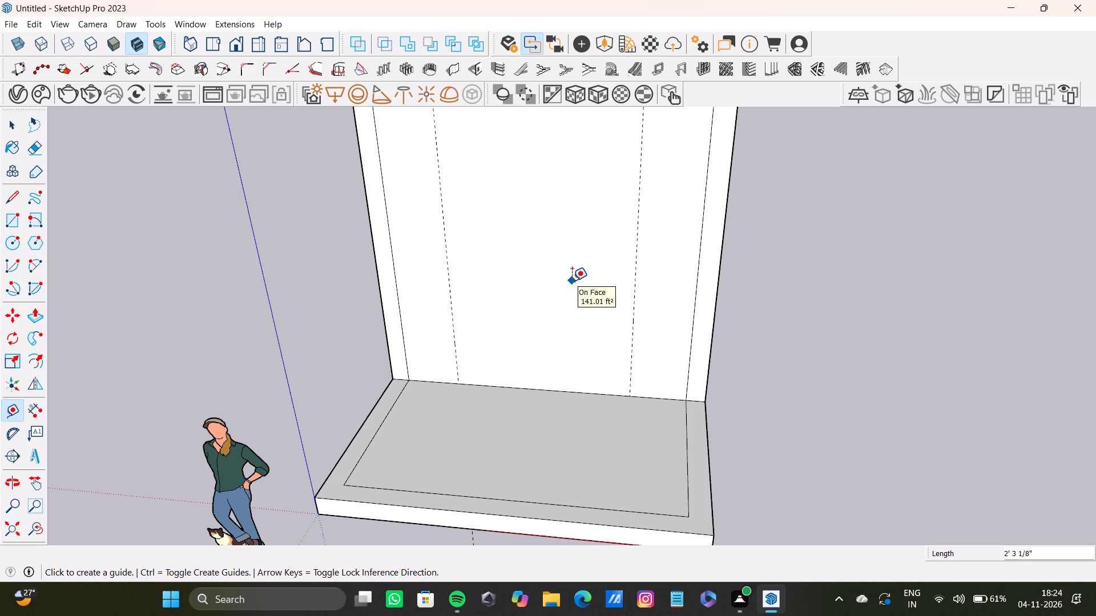
# Draw vertical lines along both guides on the back wall, from its top edge down to the slab.
pyautogui.scroll(-7, 509, 237)
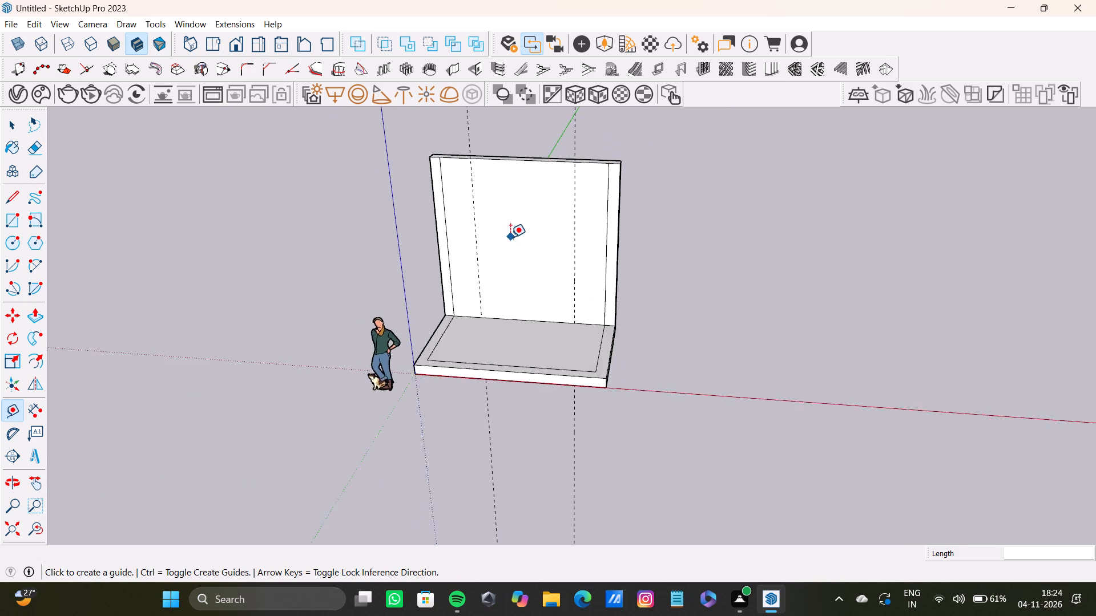
pyautogui.keyDown('shift'); pyautogui.moveTo(510, 237); pyautogui.dragTo(475, 267, button='middle'); pyautogui.keyUp('shift')
pyautogui.press('l')
pyautogui.scroll(7, 485, 334)
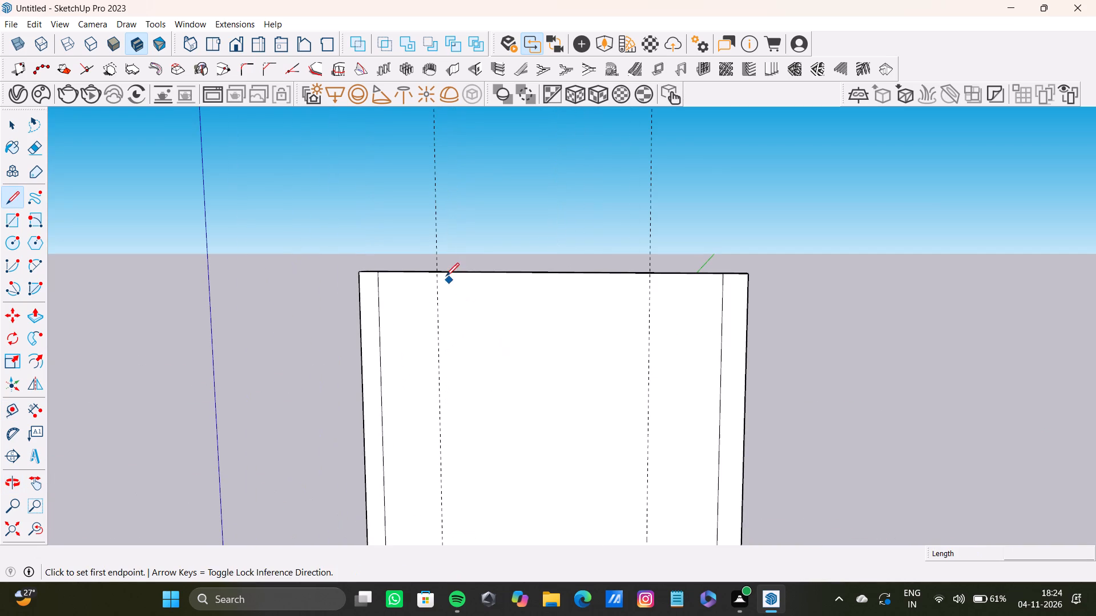
pyautogui.click(437, 268)
pyautogui.scroll(-3, 486, 391)
pyautogui.keyDown('shift'); pyautogui.moveTo(485, 394); pyautogui.dragTo(456, 293, button='middle'); pyautogui.keyUp('shift')
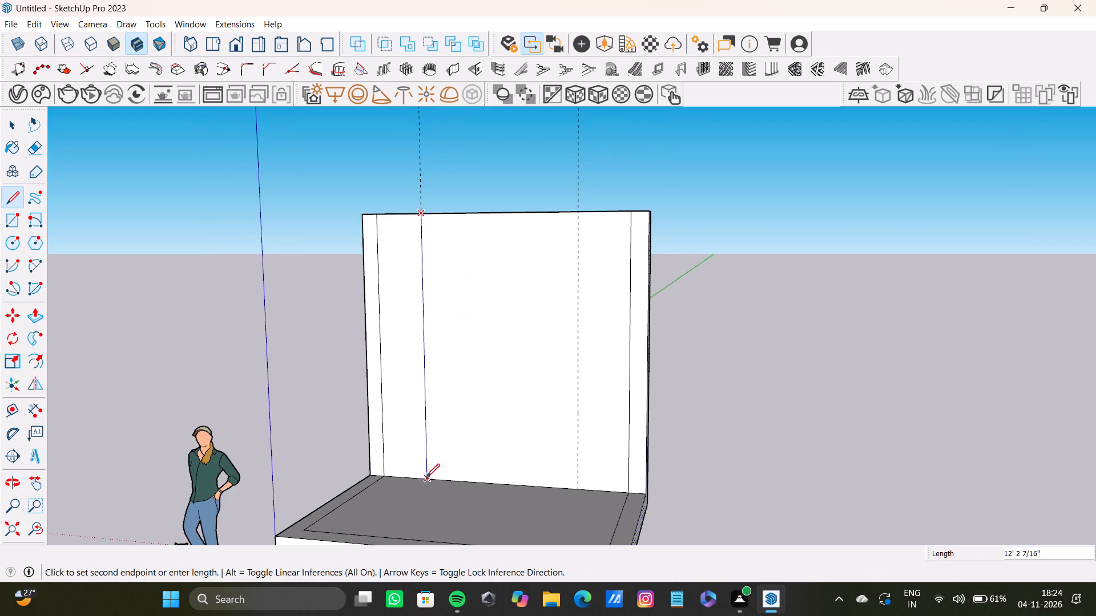
pyautogui.click(426, 477)
pyautogui.moveTo(579, 212); pyautogui.dragTo(579, 218)
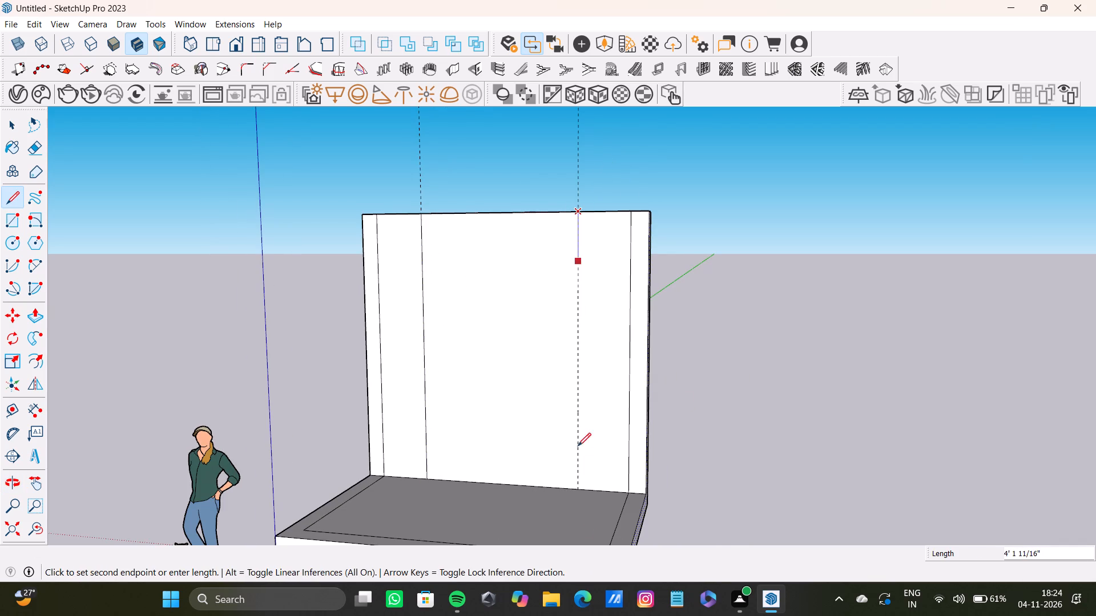
pyautogui.click(576, 490)
pyautogui.press('space')
# Place a horizontal guide across the back wall about 8" below its top edge.
pyautogui.moveTo(417, 414); pyautogui.dragTo(451, 478, button='middle')
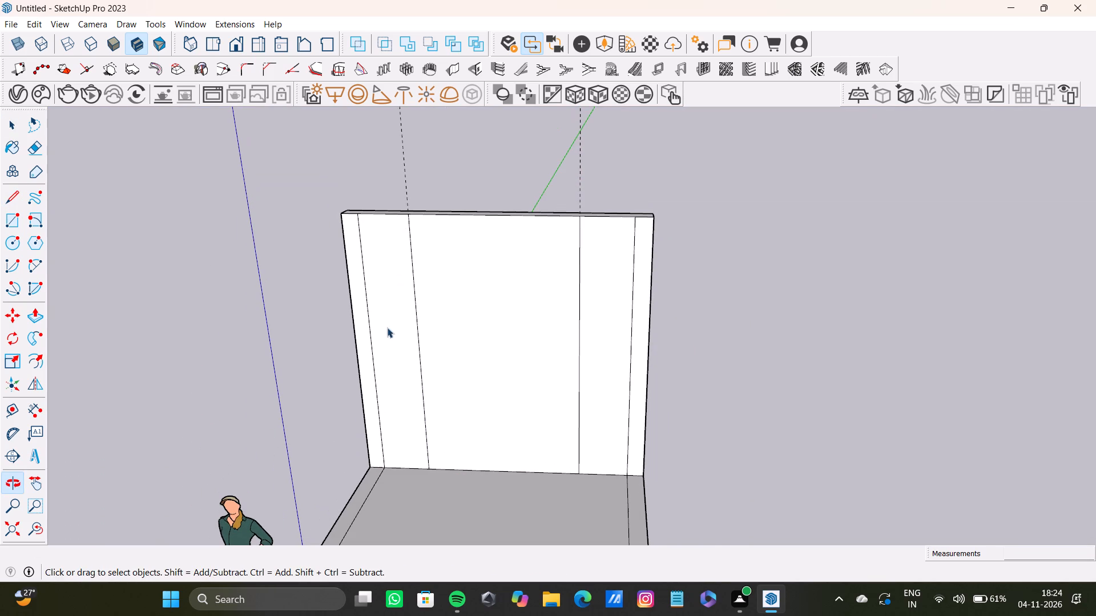
pyautogui.click(385, 293)
pyautogui.press('t')
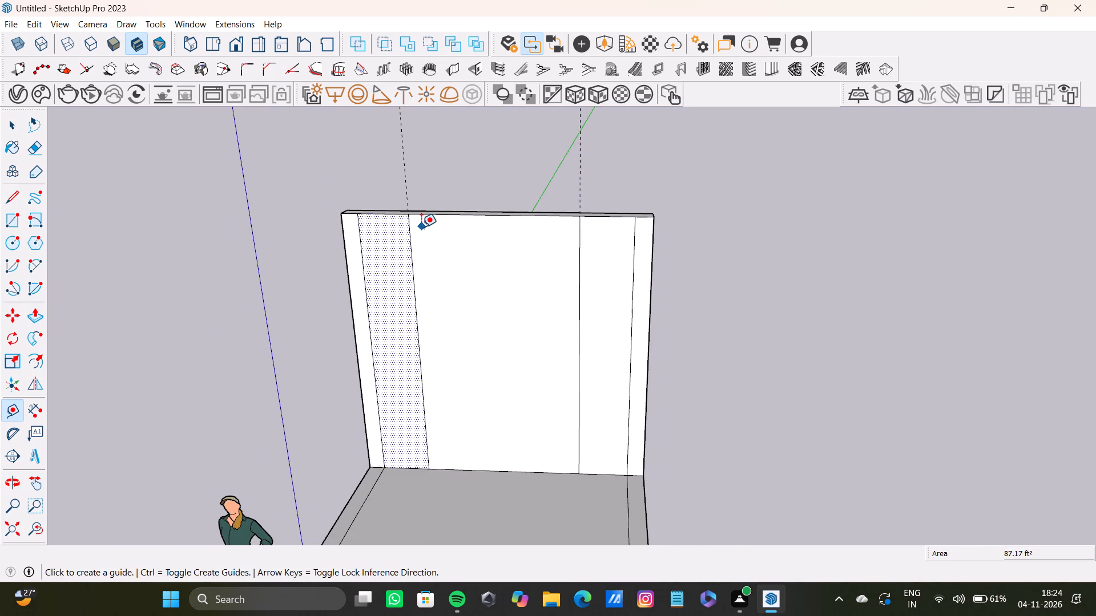
pyautogui.scroll(7, 421, 227)
pyautogui.click(386, 206)
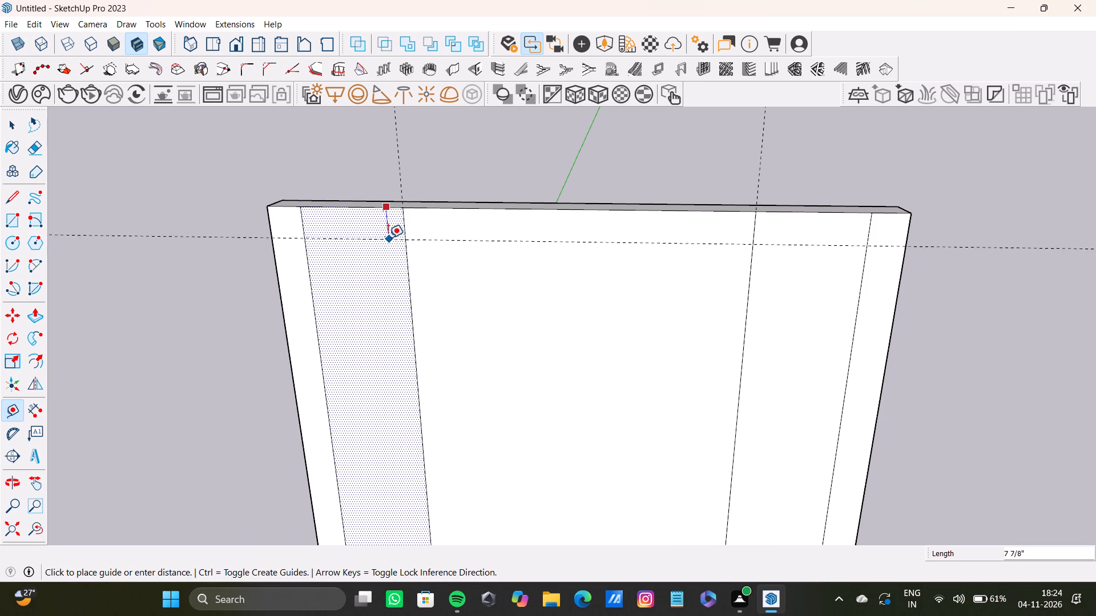
pyautogui.click(388, 238)
# Draw an 11' 6 7/8" by 2' 1 13/16" rectangle in the wall strip nearer the blue axis, from the horizontal guide to the slab.
pyautogui.moveTo(497, 282); pyautogui.dragTo(399, 134, button='middle')
pyautogui.scroll(-5, 595, 277)
pyautogui.moveTo(595, 283); pyautogui.dragTo(684, 325, button='middle')
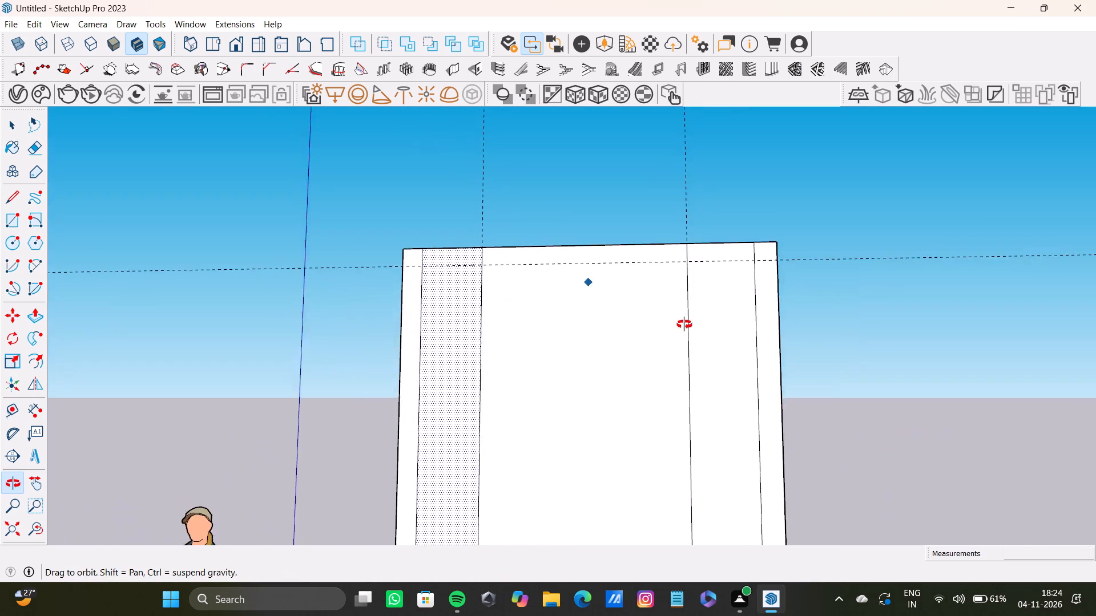
pyautogui.moveTo(684, 325); pyautogui.dragTo(750, 391, button='middle')
pyautogui.press('r')
pyautogui.scroll(6, 426, 286)
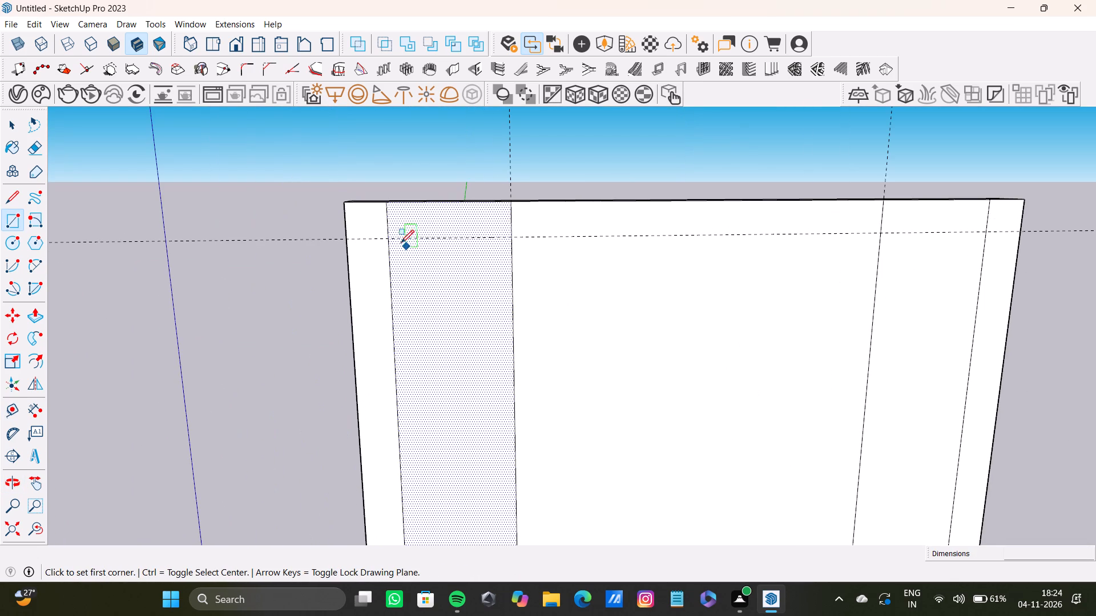
pyautogui.click(390, 238)
pyautogui.scroll(-3, 453, 334)
pyautogui.keyDown('shift'); pyautogui.moveTo(461, 341); pyautogui.dragTo(420, 192, button='middle'); pyautogui.keyUp('shift')
pyautogui.scroll(-2, 501, 415)
pyautogui.moveTo(489, 434); pyautogui.dragTo(438, 303, button='middle')
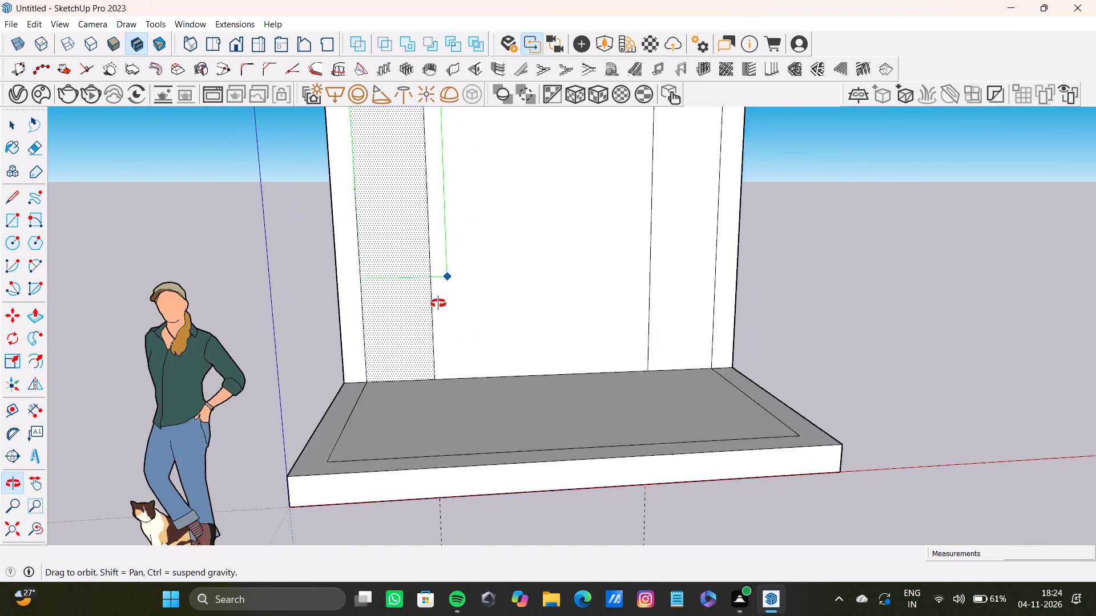
pyautogui.moveTo(438, 303); pyautogui.dragTo(435, 311, button='middle')
pyautogui.scroll(3, 440, 338)
pyautogui.click(440, 372)
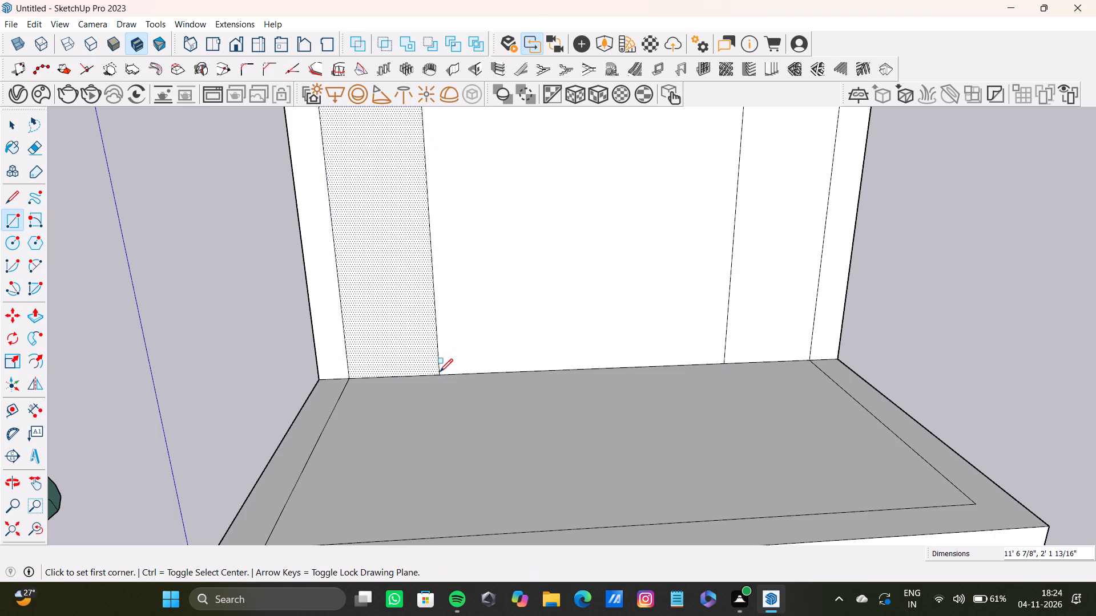
# Draw an 11' 6 7/8" by 2' 3 1/8" rectangle in the wall strip farther from the blue axis, from the guide to the slab.
pyautogui.scroll(-8, 436, 337)
pyautogui.keyDown('shift'); pyautogui.moveTo(459, 327); pyautogui.dragTo(408, 462, button='middle'); pyautogui.keyUp('shift')
pyautogui.scroll(3, 624, 257)
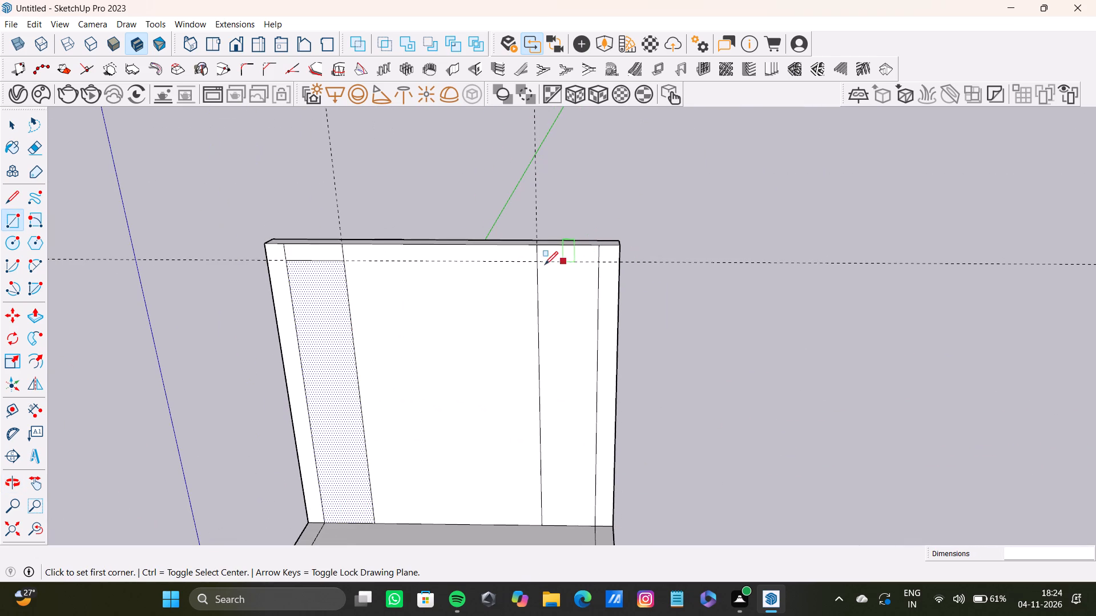
pyautogui.click(539, 260)
pyautogui.scroll(-1, 589, 353)
pyautogui.click(593, 512)
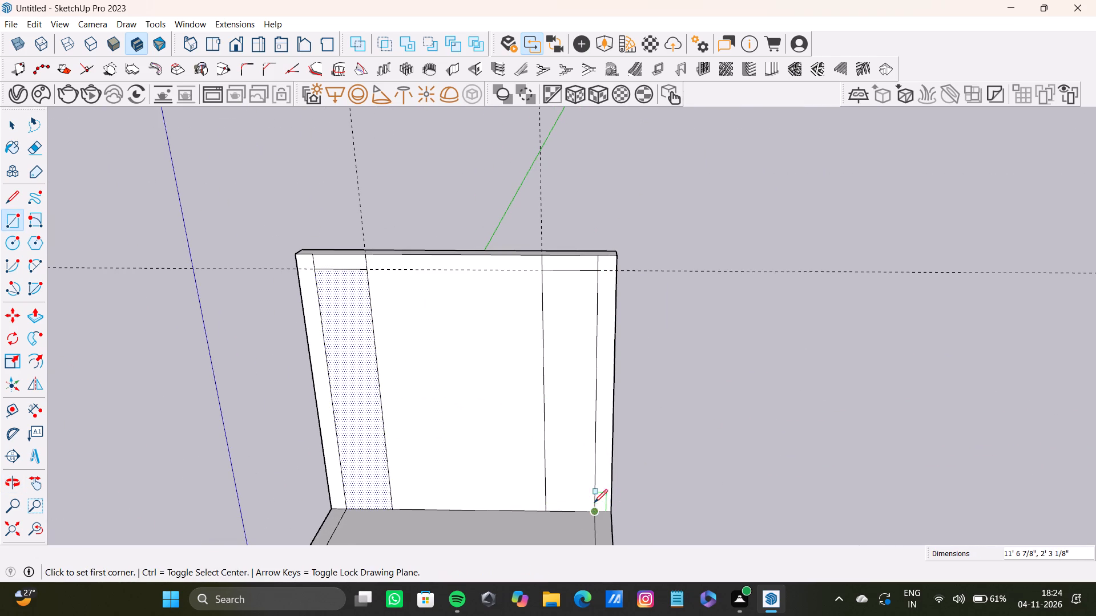
# Pull the rectangle nearer the blue axis forward from the back wall to form a tall column over the slab.
pyautogui.scroll(-3, 513, 437)
pyautogui.moveTo(513, 437); pyautogui.dragTo(354, 421, button='middle')
pyautogui.press('space')
pyautogui.scroll(3, 404, 351)
pyautogui.click(440, 339)
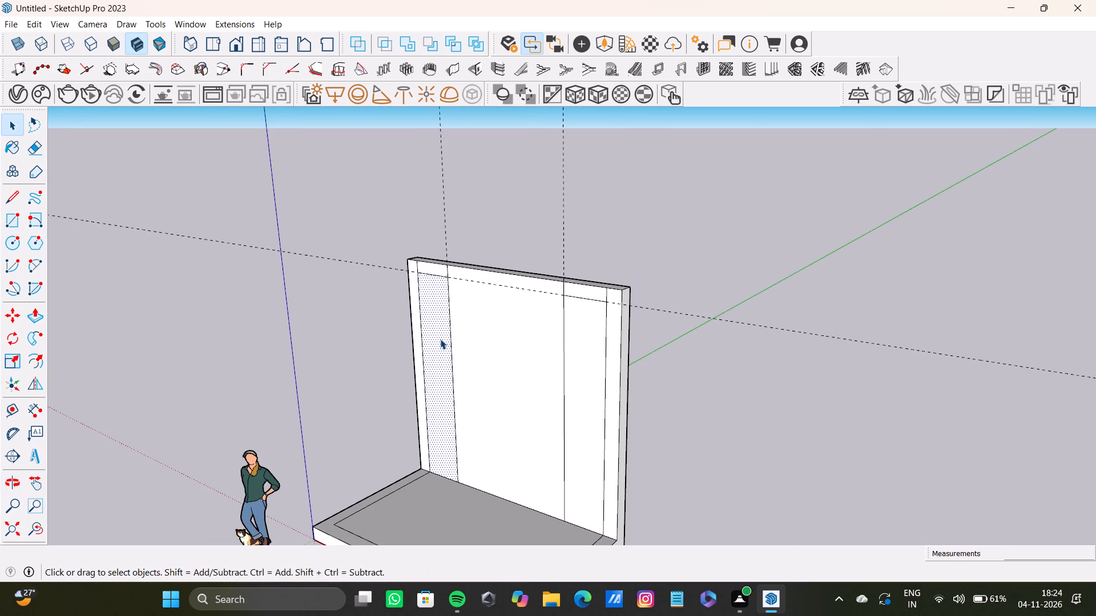
pyautogui.press('p')
pyautogui.moveTo(440, 338); pyautogui.dragTo(420, 356)
# Pull the rectangle farther from the blue axis forward 1' 8 7/16" to form a second column matching the first one's depth.
pyautogui.scroll(-4, 420, 356)
pyautogui.moveTo(421, 374); pyautogui.dragTo(589, 356, button='middle')
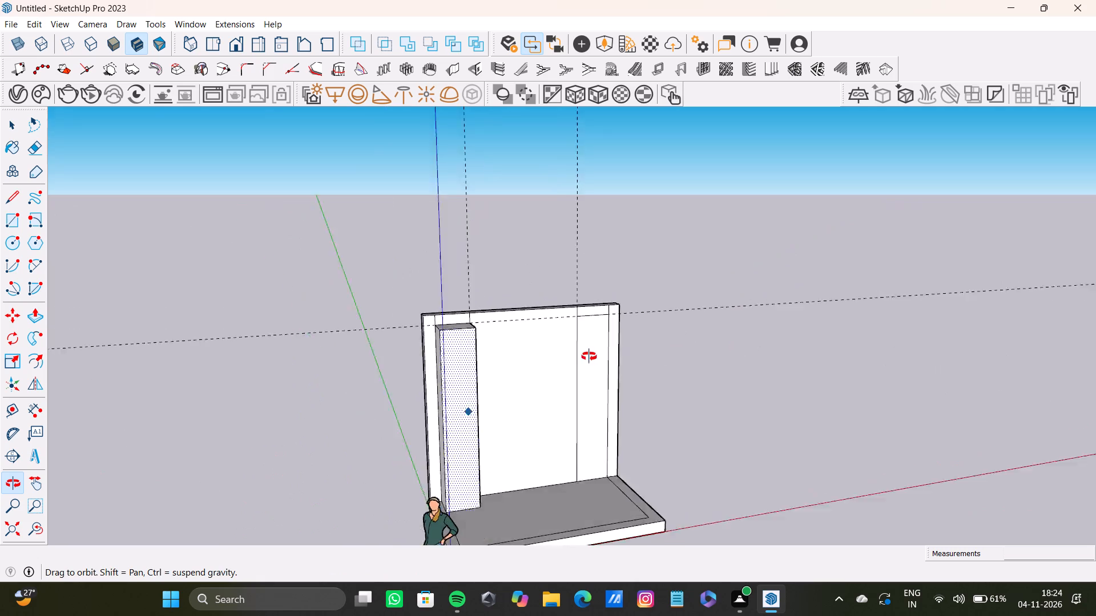
pyautogui.moveTo(589, 356); pyautogui.dragTo(556, 374, button='middle')
pyautogui.scroll(4, 570, 365)
pyautogui.press('space')
pyautogui.click(563, 341)
pyautogui.press('p')
pyautogui.moveTo(561, 338); pyautogui.dragTo(357, 298)
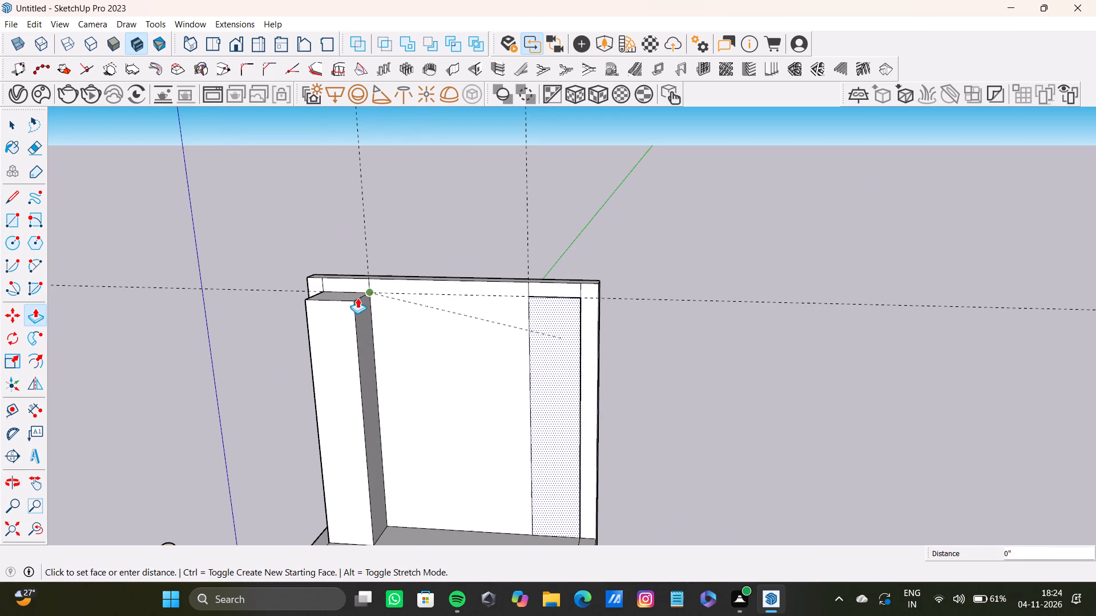
pyautogui.moveTo(357, 298); pyautogui.dragTo(353, 302)
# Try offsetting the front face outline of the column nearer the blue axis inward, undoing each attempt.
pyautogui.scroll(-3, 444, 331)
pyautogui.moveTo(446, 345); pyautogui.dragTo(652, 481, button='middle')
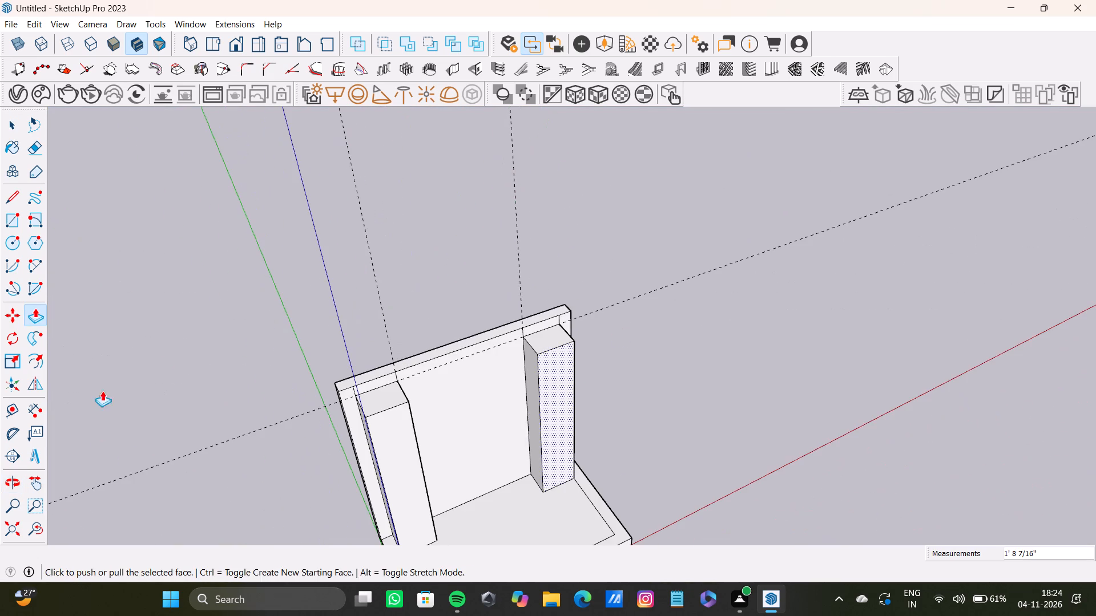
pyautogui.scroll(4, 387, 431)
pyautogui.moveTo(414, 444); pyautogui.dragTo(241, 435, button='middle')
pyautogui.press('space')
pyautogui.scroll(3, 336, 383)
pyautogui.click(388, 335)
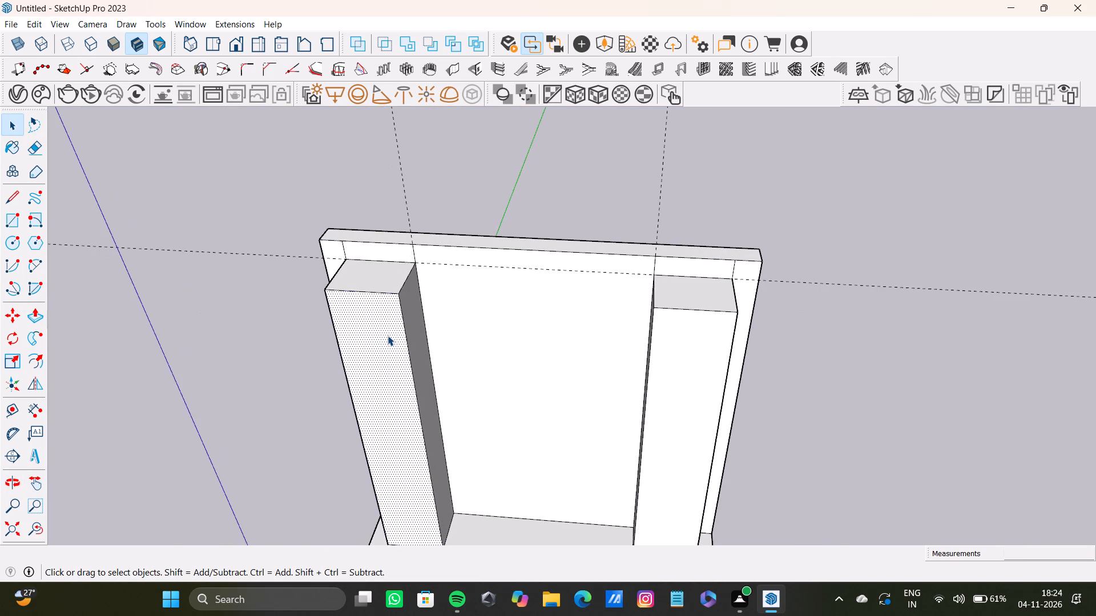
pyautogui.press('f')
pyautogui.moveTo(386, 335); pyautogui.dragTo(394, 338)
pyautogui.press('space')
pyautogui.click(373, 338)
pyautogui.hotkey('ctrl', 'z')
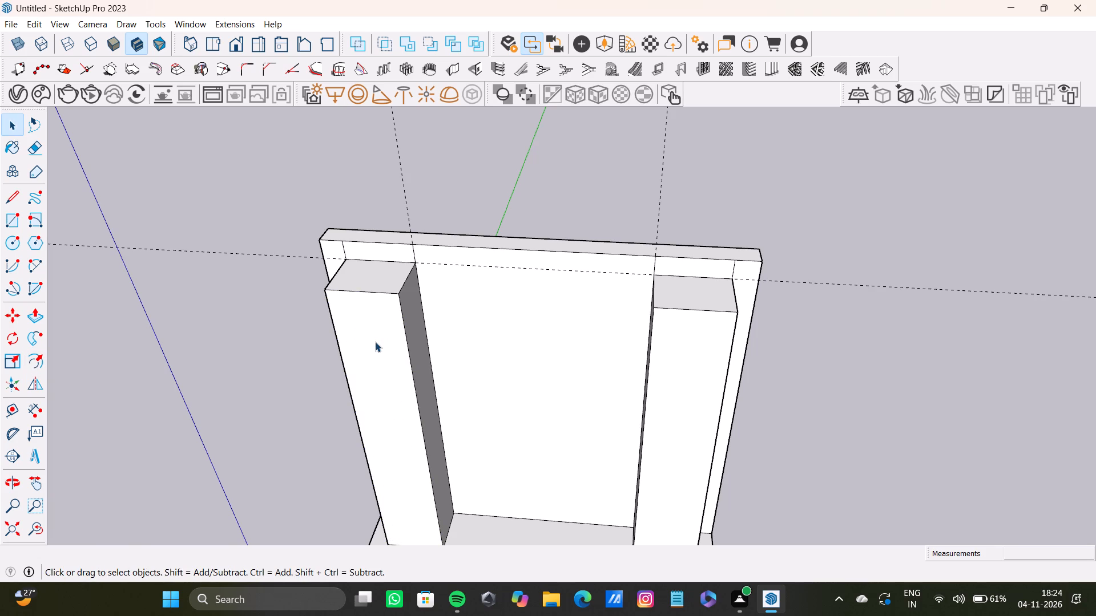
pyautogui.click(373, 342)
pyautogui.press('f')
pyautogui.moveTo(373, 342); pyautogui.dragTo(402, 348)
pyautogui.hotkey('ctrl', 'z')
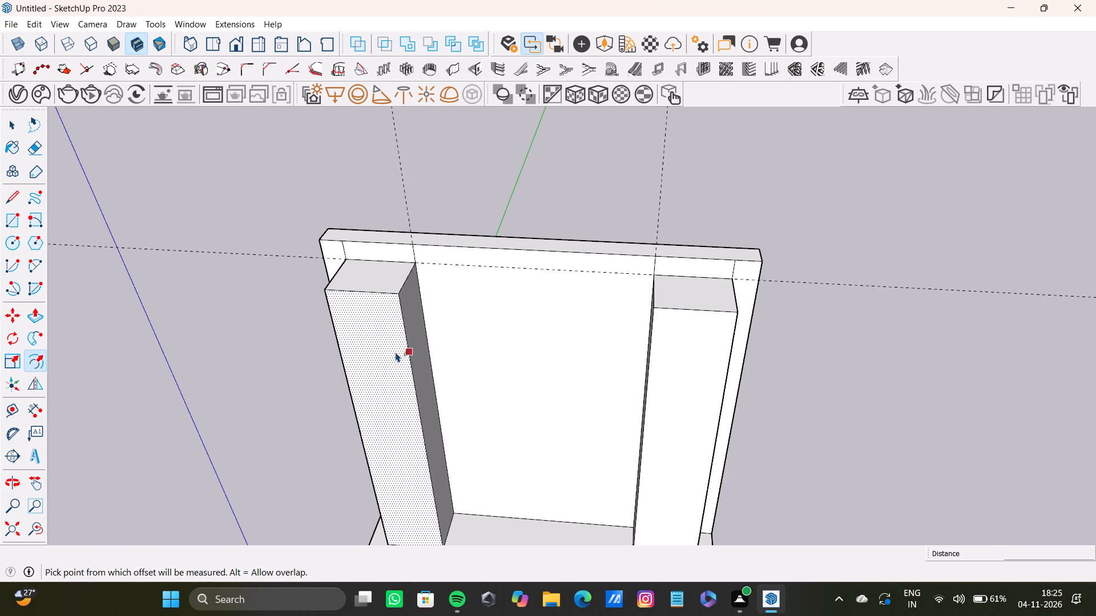
# Offset the front face outline of the column nearer the blue axis inward to leave a narrow border around an inset panel.
pyautogui.moveTo(381, 354); pyautogui.dragTo(403, 360)
pyautogui.press('space')
# Push the inset panel of the column nearer the blue axis about 1' 1" inward to hollow out the column.
pyautogui.click(387, 358)
pyautogui.press('p')
pyautogui.moveTo(507, 291); pyautogui.dragTo(507, 275)
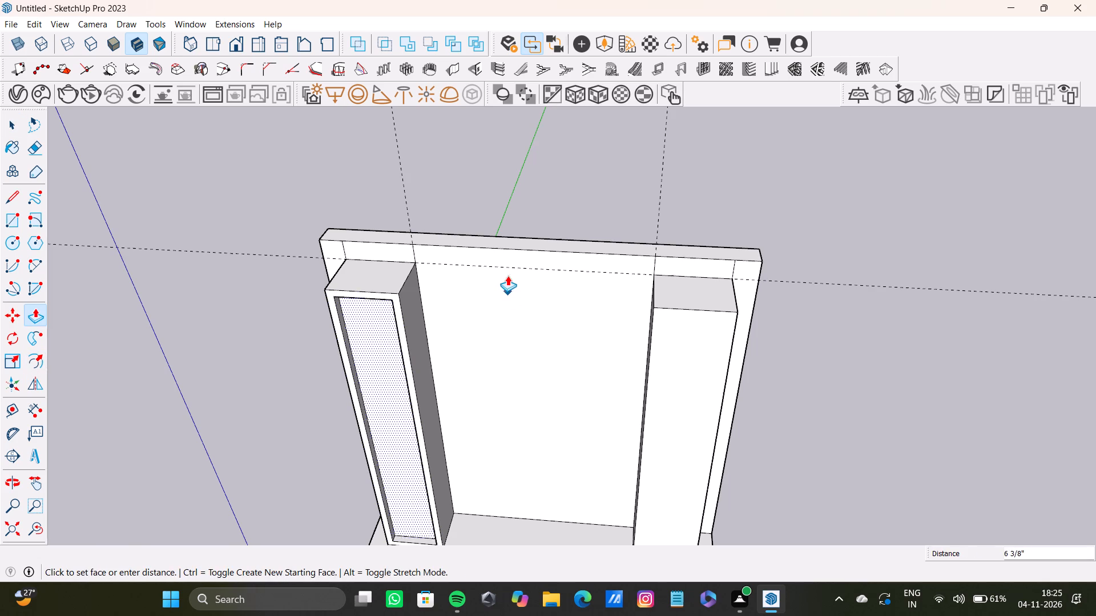
pyautogui.moveTo(507, 275); pyautogui.dragTo(505, 264)
pyautogui.moveTo(388, 344); pyautogui.dragTo(390, 308)
pyautogui.moveTo(610, 388); pyautogui.dragTo(566, 320, button='middle')
pyautogui.scroll(3, 379, 312)
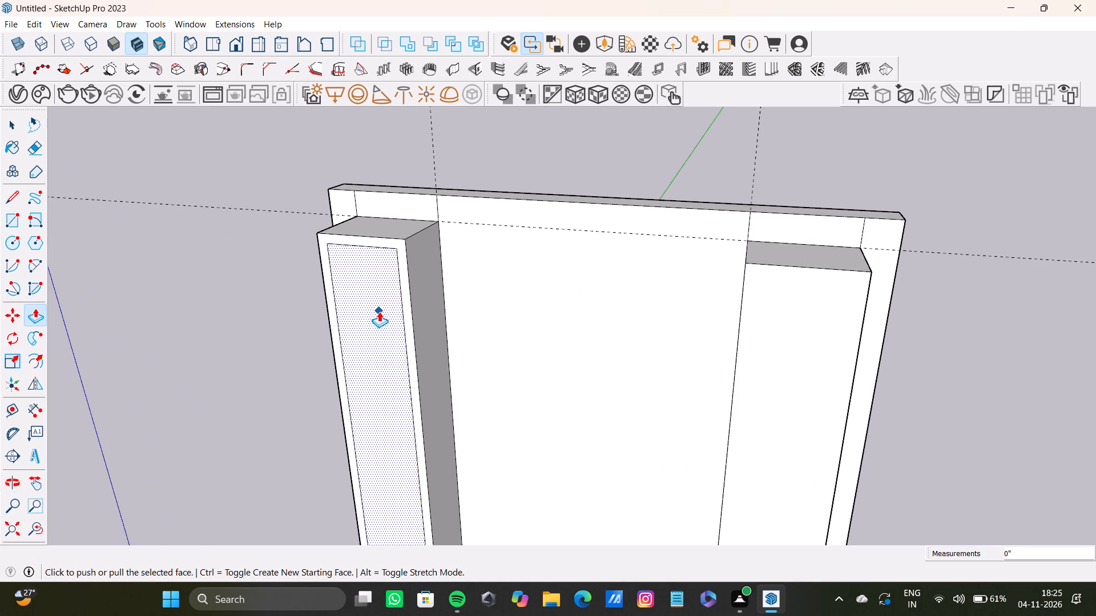
pyautogui.moveTo(379, 311); pyautogui.dragTo(390, 279)
# Offset the front face outline of the column farther from the blue axis inward about 2 1/4".
pyautogui.scroll(-3, 413, 377)
pyautogui.moveTo(428, 375); pyautogui.dragTo(495, 421, button='middle')
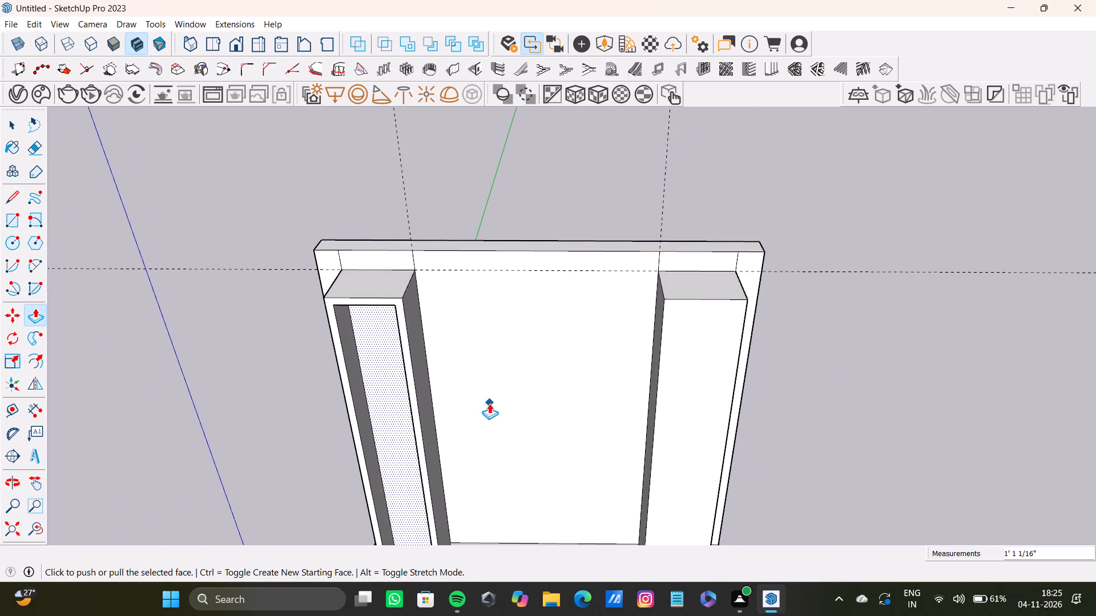
pyautogui.scroll(-4, 491, 404)
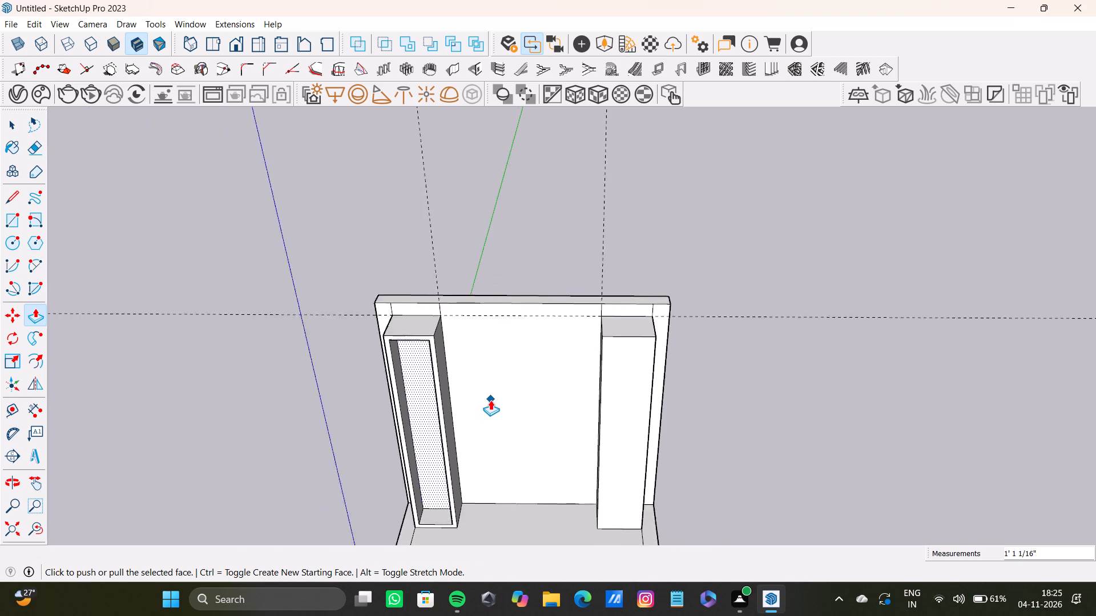
pyautogui.scroll(-3, 490, 400)
pyautogui.press('space')
pyautogui.click(597, 399)
pyautogui.moveTo(610, 417); pyautogui.dragTo(574, 353, button='middle')
pyautogui.press('f')
pyautogui.scroll(6, 586, 374)
pyautogui.moveTo(581, 370); pyautogui.dragTo(549, 273, button='middle')
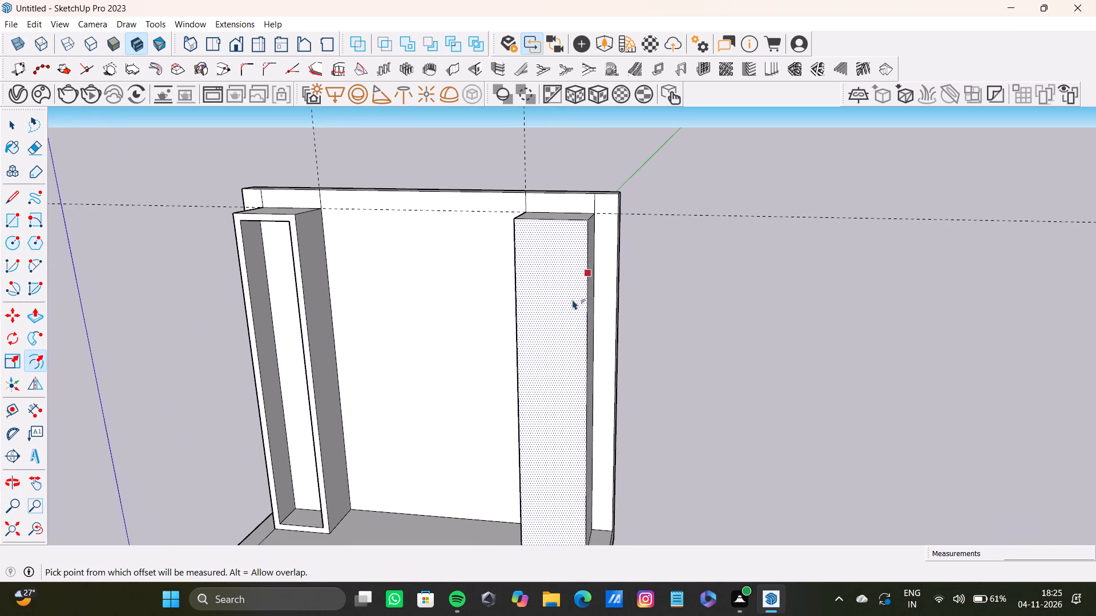
pyautogui.moveTo(567, 315); pyautogui.dragTo(581, 334)
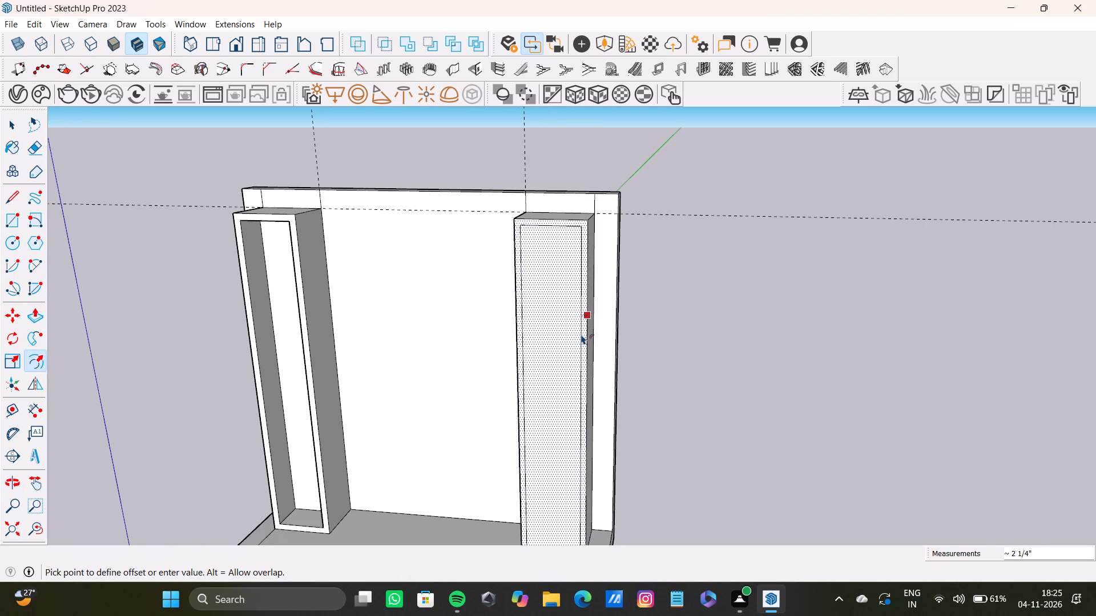
pyautogui.moveTo(581, 334); pyautogui.dragTo(580, 334)
# Push the inner panel of the farther column inward to form a deep recess like the first column's.
pyautogui.press('space')
pyautogui.click(555, 334)
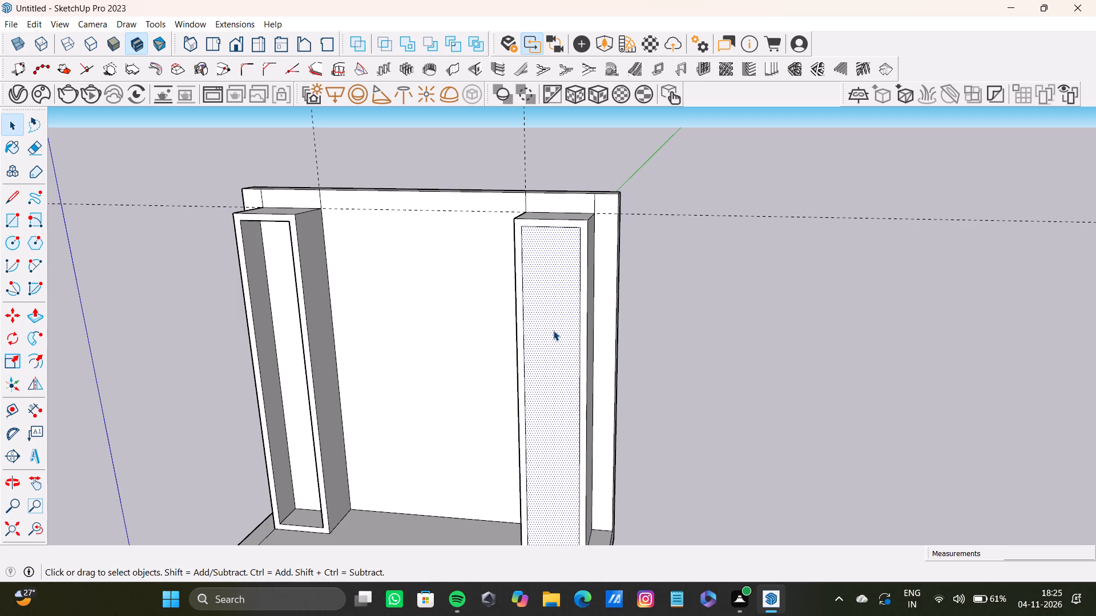
pyautogui.press('p')
pyautogui.moveTo(552, 330); pyautogui.dragTo(559, 313)
# Place a vertical guide on the back wall a few inches inside the inner edge of the column nearer the blue axis.
pyautogui.scroll(-4, 542, 325)
pyautogui.moveTo(539, 338); pyautogui.dragTo(643, 321, button='middle')
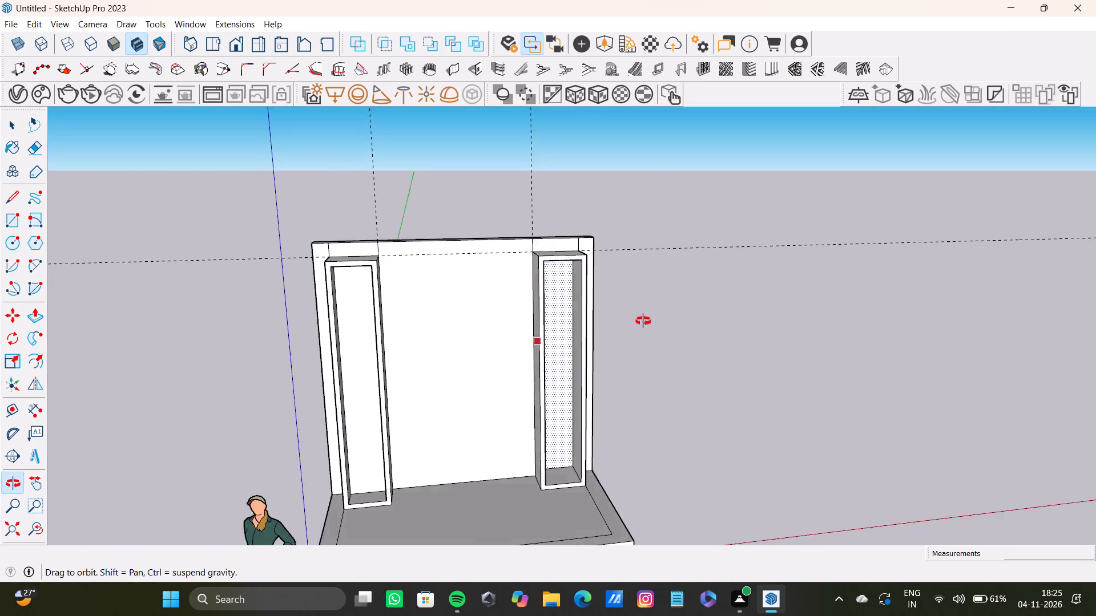
pyautogui.moveTo(643, 321); pyautogui.dragTo(468, 378, button='middle')
pyautogui.press('t')
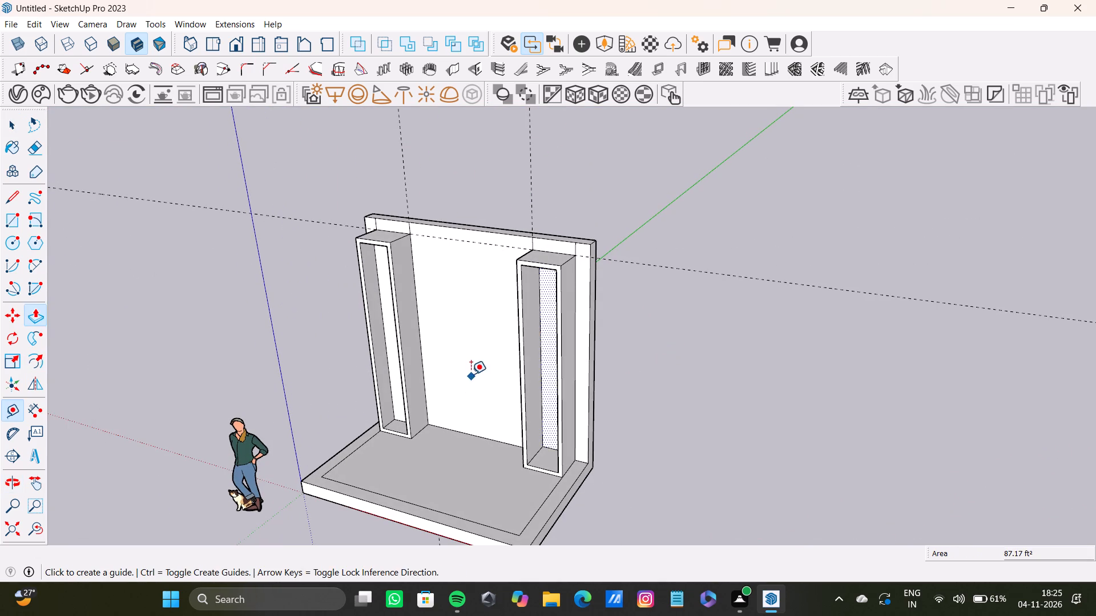
pyautogui.scroll(8, 430, 274)
pyautogui.moveTo(409, 256); pyautogui.dragTo(578, 235, button='middle')
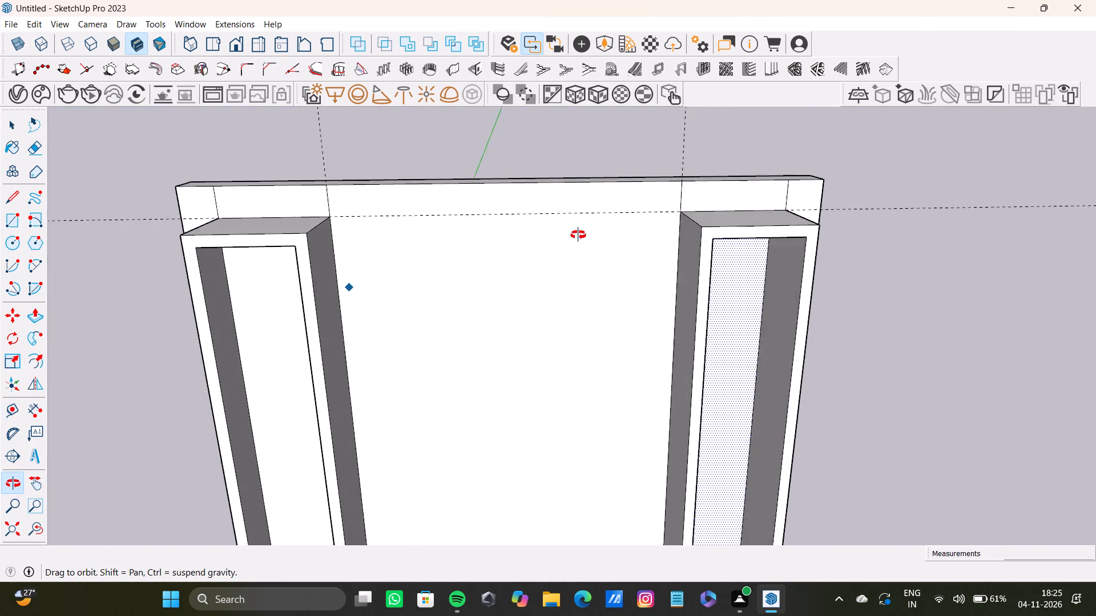
pyautogui.moveTo(578, 235); pyautogui.dragTo(518, 275, button='middle')
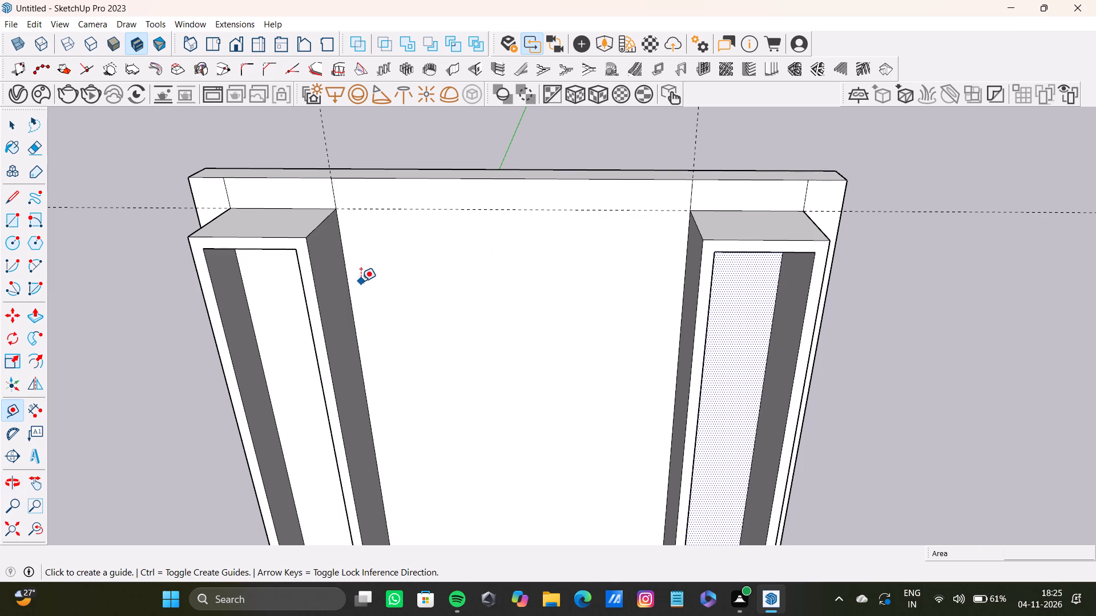
pyautogui.press('t')
pyautogui.scroll(6, 358, 282)
pyautogui.moveTo(346, 294); pyautogui.dragTo(353, 295)
pyautogui.scroll(-3, 428, 302)
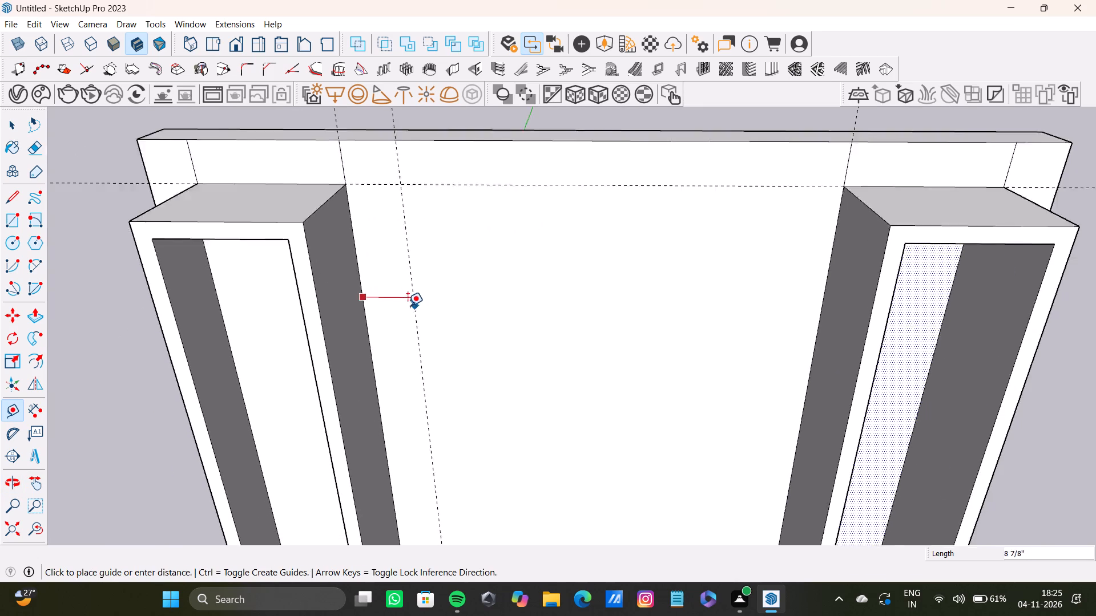
pyautogui.scroll(-5, 408, 306)
pyautogui.keyDown('shift'); pyautogui.moveTo(402, 317); pyautogui.dragTo(406, 418, button='middle'); pyautogui.keyUp('shift')
pyautogui.scroll(3, 398, 384)
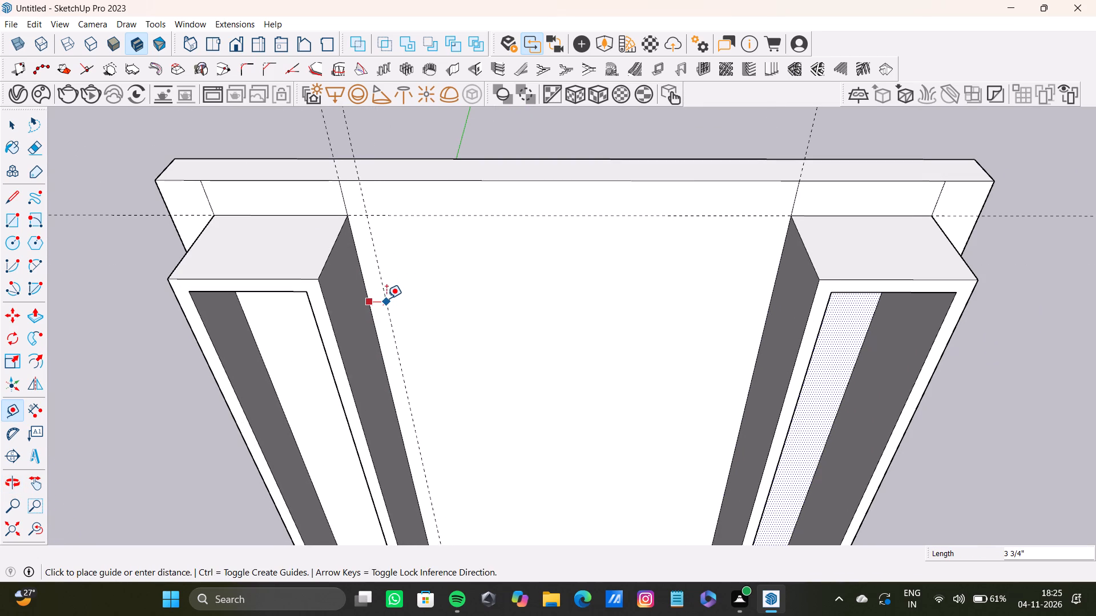
pyautogui.click(384, 302)
# Place a matching vertical guide on the back wall just inside the inner edge of the farther column.
pyautogui.scroll(5, 764, 271)
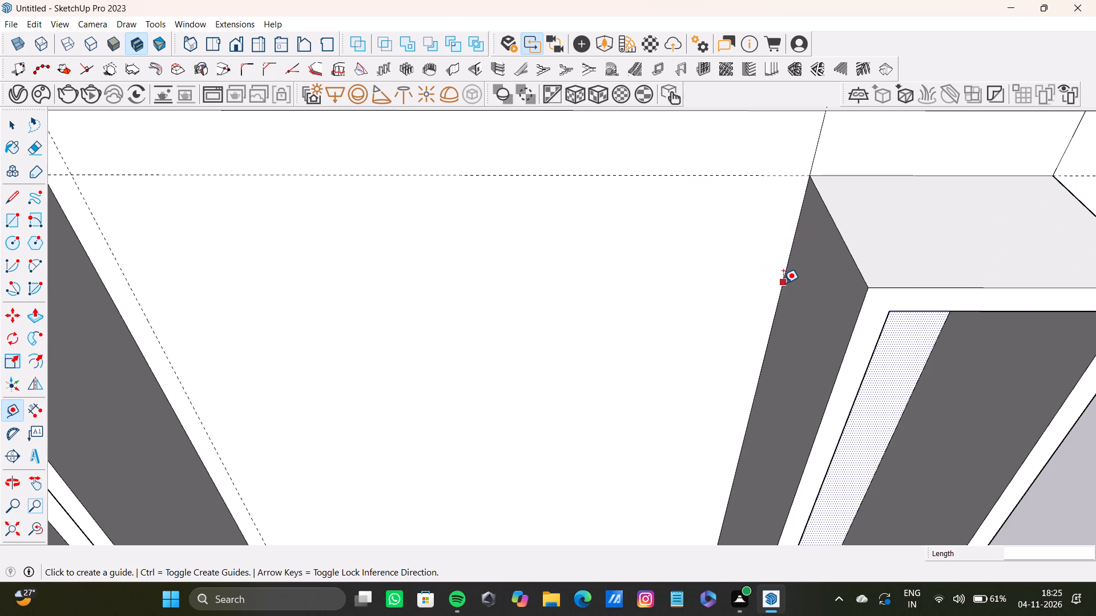
pyautogui.click(783, 283)
pyautogui.click(757, 295)
# Draw a rectangle about 11' 6" by 6' 8" on the back wall between the two new guides, reaching down to the slab.
pyautogui.scroll(-6, 737, 302)
pyautogui.moveTo(747, 287); pyautogui.dragTo(685, 253, button='middle')
pyautogui.press('r')
pyautogui.click(409, 219)
pyautogui.scroll(-3, 545, 388)
pyautogui.keyDown('shift'); pyautogui.moveTo(542, 425); pyautogui.dragTo(505, 218, button='middle'); pyautogui.keyUp('shift')
pyautogui.scroll(4, 600, 436)
pyautogui.moveTo(600, 436); pyautogui.dragTo(631, 449, button='middle')
pyautogui.scroll(1, 648, 449)
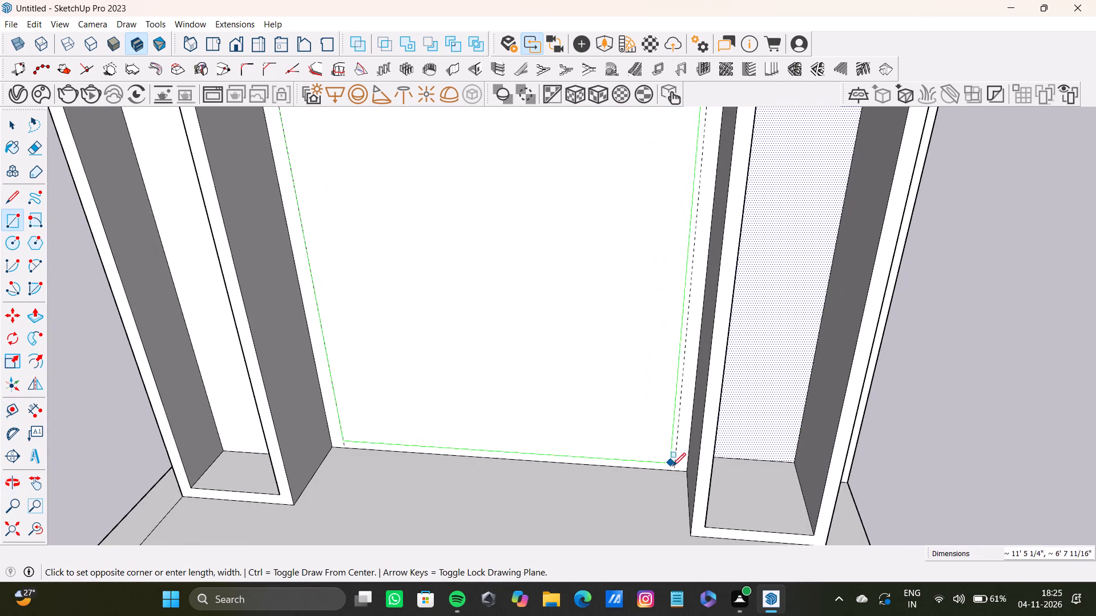
pyautogui.click(675, 467)
# Draw a strip about 11' 7" high and 3" wide inside the wall rectangle along its edge nearer the blue axis.
pyautogui.scroll(-12, 501, 373)
pyautogui.keyDown('shift'); pyautogui.moveTo(408, 337); pyautogui.dragTo(411, 401, button='middle'); pyautogui.keyUp('shift')
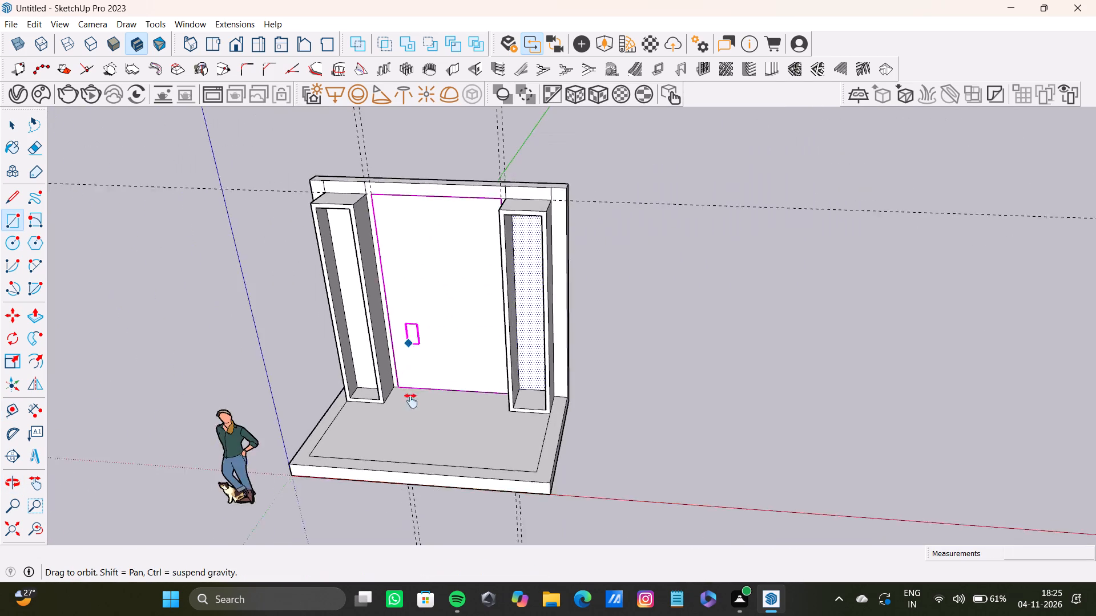
pyautogui.keyDown('shift'); pyautogui.moveTo(411, 401); pyautogui.dragTo(468, 313, button='middle'); pyautogui.keyUp('shift')
pyautogui.scroll(8, 439, 297)
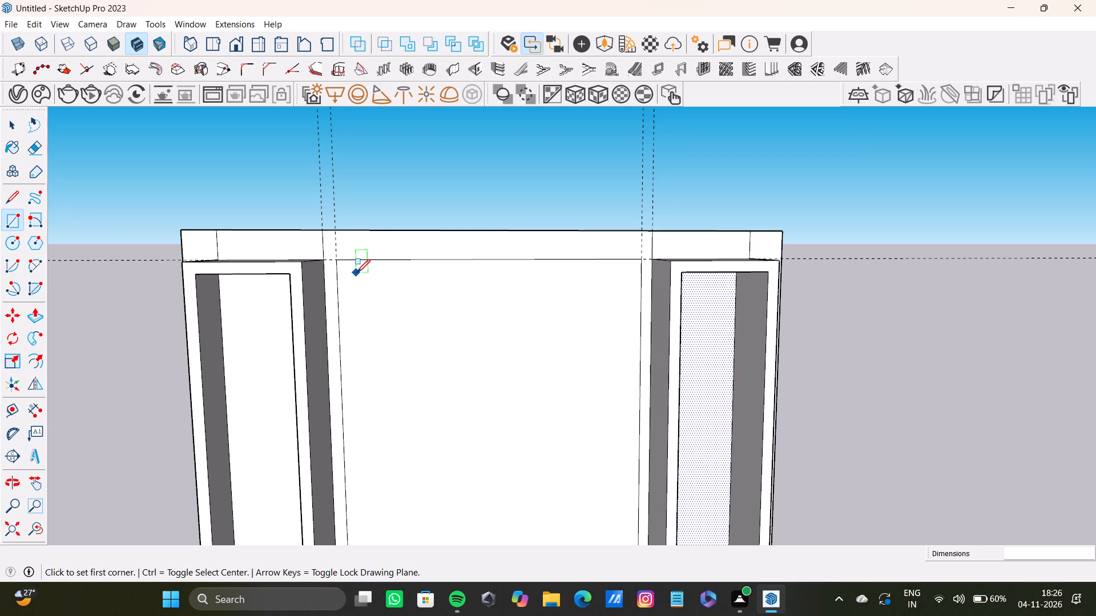
pyautogui.scroll(-12, 428, 319)
pyautogui.keyDown('shift'); pyautogui.scroll(1, 431, 341); pyautogui.keyUp('shift')
pyautogui.keyDown('shift'); pyautogui.moveTo(431, 341); pyautogui.dragTo(432, 391, button='middle'); pyautogui.keyUp('shift')
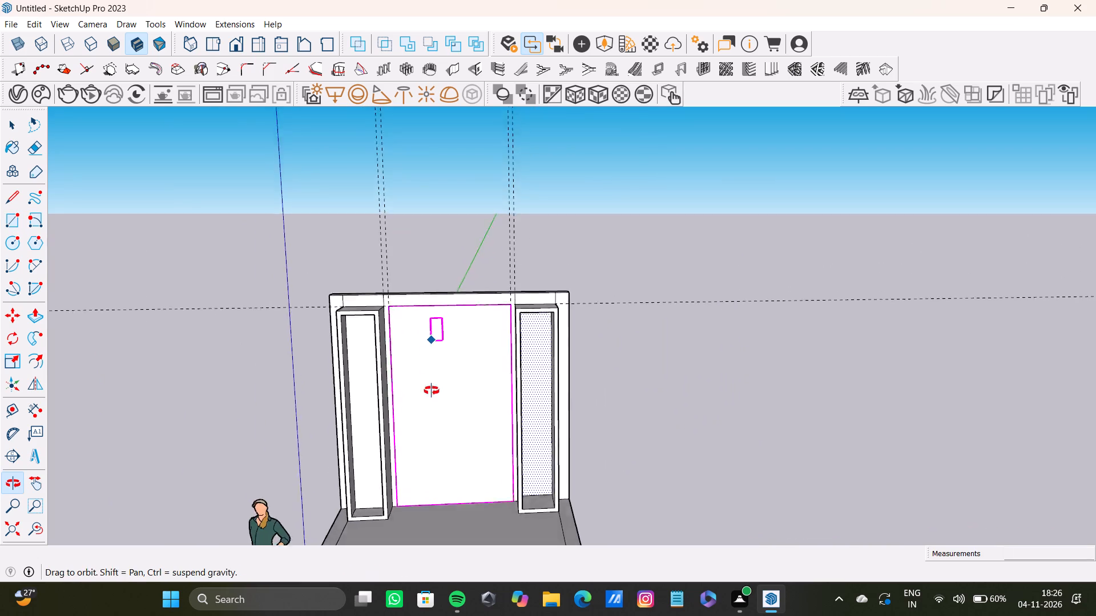
pyautogui.keyDown('shift'); pyautogui.moveTo(432, 391); pyautogui.dragTo(432, 403, button='middle'); pyautogui.keyUp('shift')
pyautogui.scroll(8, 398, 312)
pyautogui.click(376, 307)
pyautogui.scroll(-3, 382, 340)
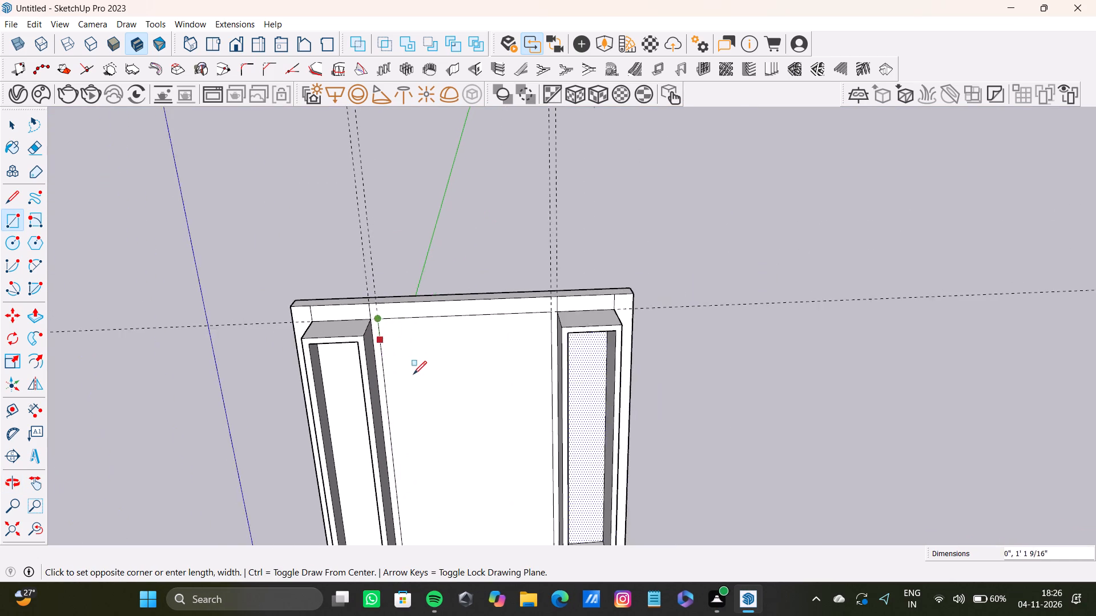
pyautogui.scroll(-4, 413, 374)
pyautogui.keyDown('shift'); pyautogui.moveTo(422, 385); pyautogui.dragTo(414, 280, button='middle'); pyautogui.keyUp('shift')
pyautogui.keyDown('shift'); pyautogui.scroll(-1, 414, 283); pyautogui.keyUp('shift')
pyautogui.scroll(8, 424, 410)
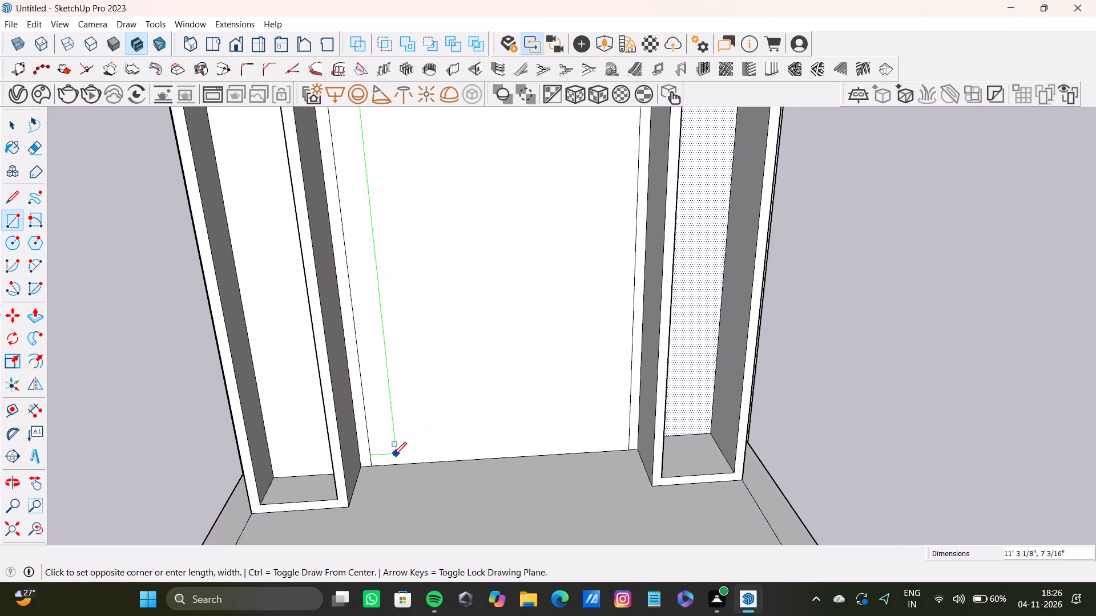
pyautogui.scroll(6, 384, 459)
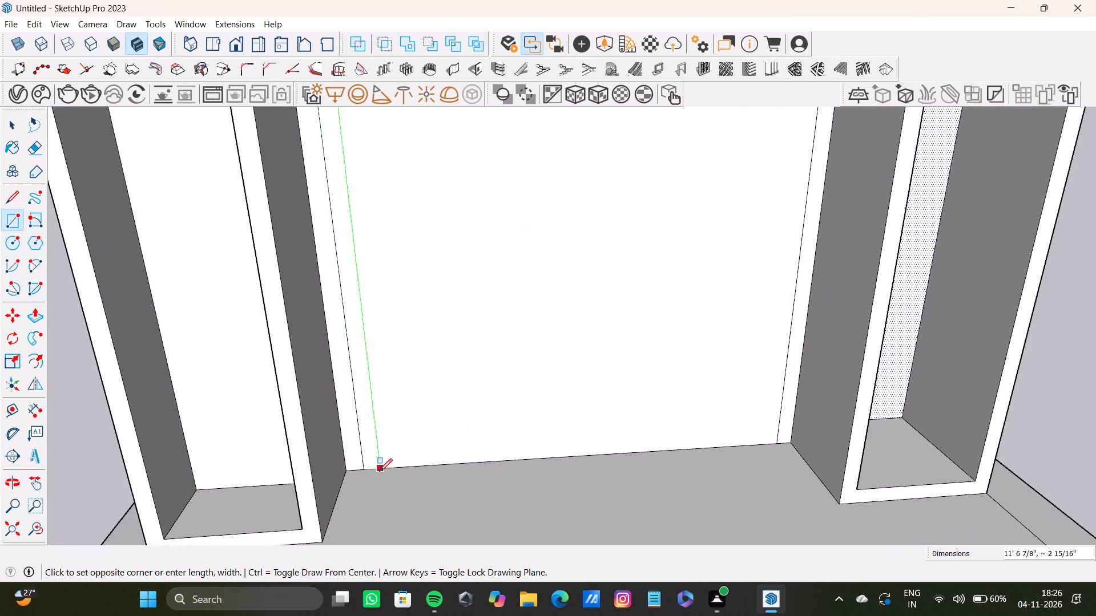
pyautogui.scroll(1, 379, 472)
pyautogui.click(376, 469)
# Pull the narrow strip forward from the back wall to form a thin vertical slat.
pyautogui.scroll(-9, 366, 394)
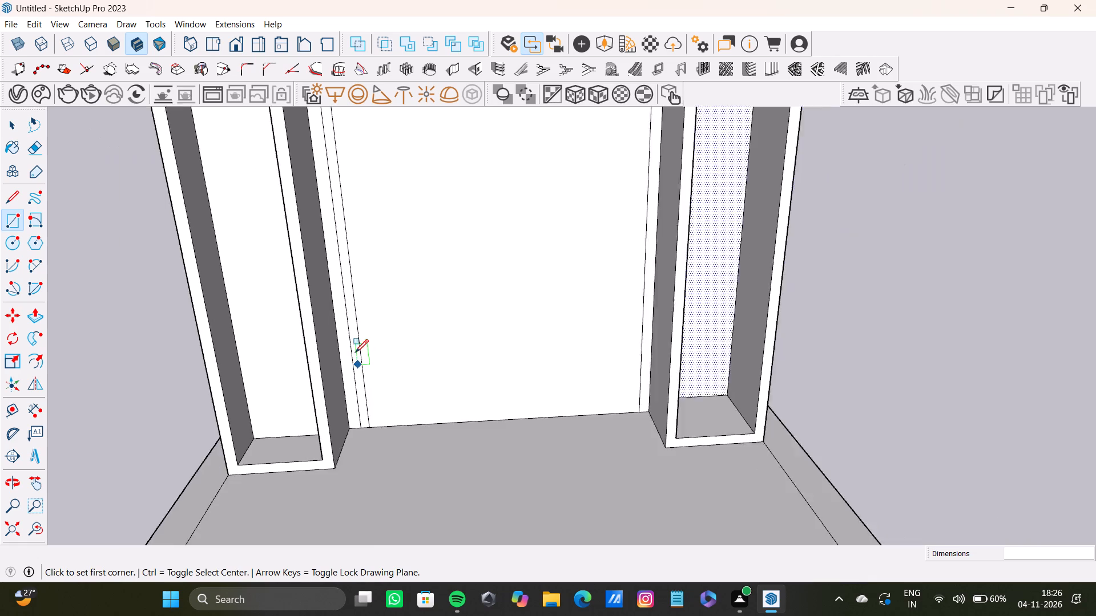
pyautogui.scroll(-8, 355, 352)
pyautogui.keyDown('shift'); pyautogui.moveTo(369, 323); pyautogui.dragTo(329, 448, button='middle'); pyautogui.keyUp('shift')
pyautogui.scroll(14, 336, 309)
pyautogui.press('space')
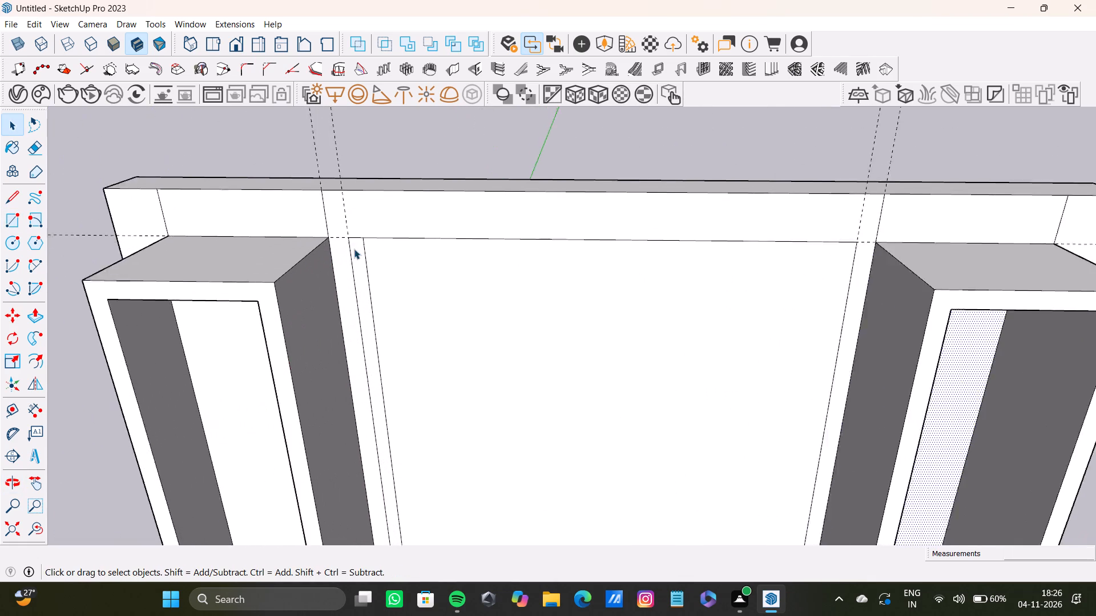
pyautogui.scroll(2, 354, 249)
pyautogui.click(354, 249)
pyautogui.press('p')
pyautogui.moveTo(354, 249); pyautogui.dragTo(348, 263)
# Select all faces and edges of the slat and copy it across to the wall rectangle's opposite edge, beside the farther column.
pyautogui.press('space')
pyautogui.scroll(-4, 350, 262)
pyautogui.moveTo(351, 265); pyautogui.dragTo(286, 366, button='middle')
pyautogui.scroll(12, 339, 240)
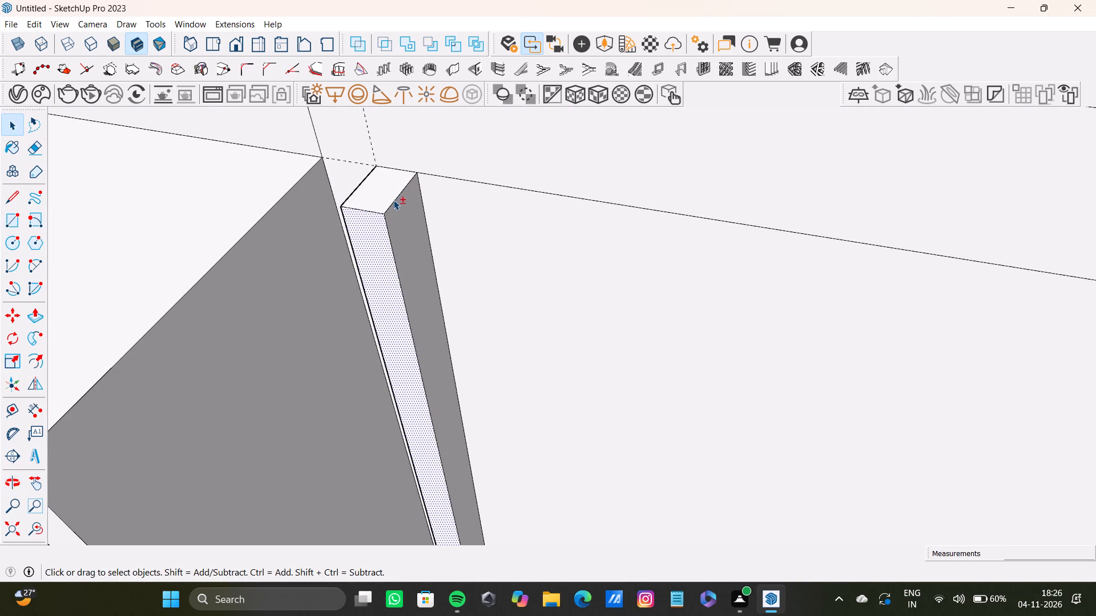
pyautogui.keyDown('shift'); pyautogui.doubleClick(389, 195); pyautogui.keyUp('shift')
pyautogui.keyDown('shift'); pyautogui.doubleClick(423, 232); pyautogui.keyUp('shift')
pyautogui.keyDown('shift'); pyautogui.tripleClick(374, 256); pyautogui.keyUp('shift')
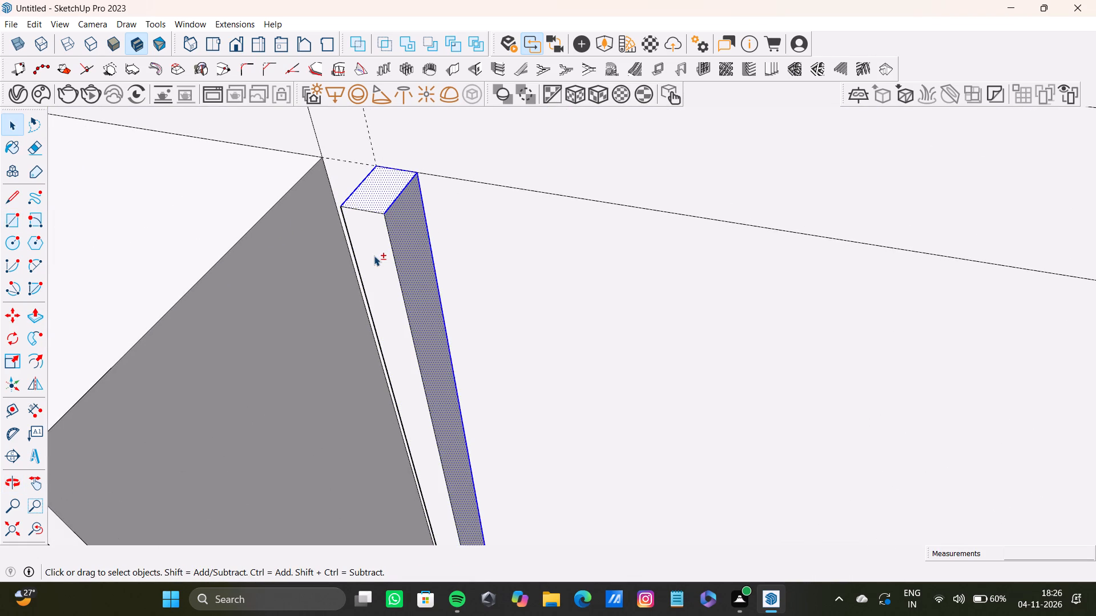
pyautogui.keyDown('shift'); pyautogui.moveTo(374, 256); pyautogui.dragTo(373, 244); pyautogui.keyUp('shift')
pyautogui.keyDown('shift'); pyautogui.doubleClick(371, 202); pyautogui.keyUp('shift')
pyautogui.keyDown('shift'); pyautogui.doubleClick(401, 245); pyautogui.keyUp('shift')
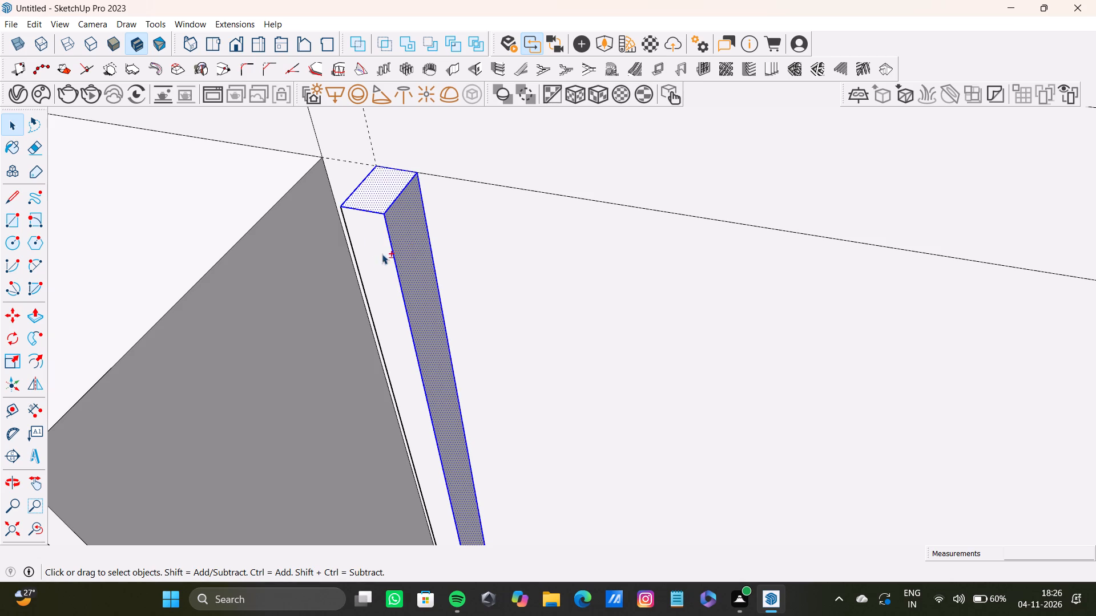
pyautogui.keyDown('shift'); pyautogui.doubleClick(377, 258); pyautogui.keyUp('shift')
pyautogui.moveTo(349, 261); pyautogui.dragTo(549, 289, button='middle')
pyautogui.scroll(3, 327, 333)
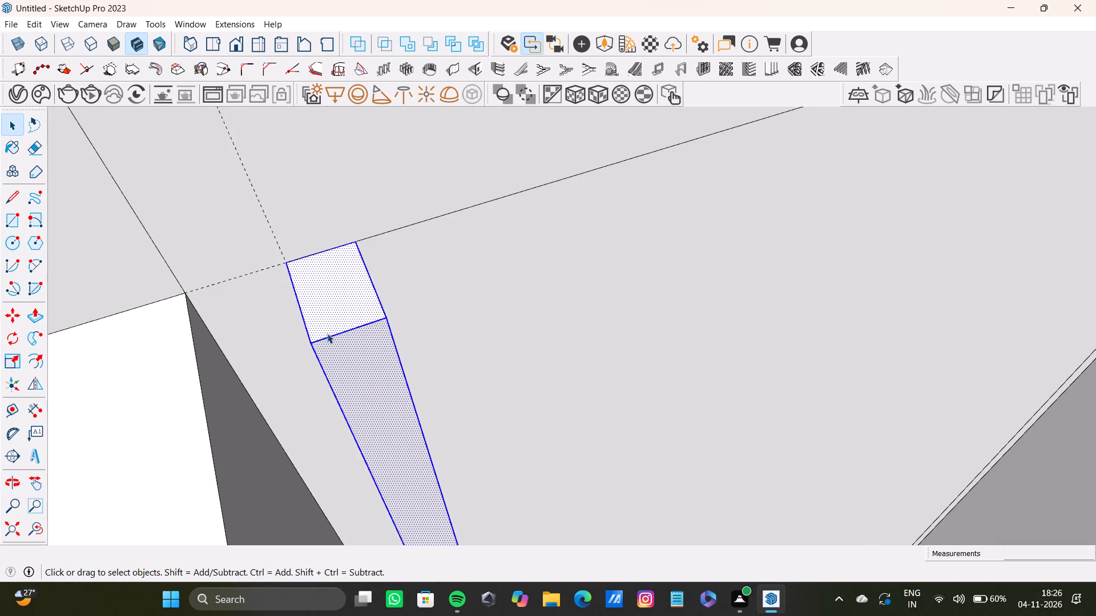
pyautogui.scroll(1, 327, 333)
pyautogui.keyDown('shift'); pyautogui.moveTo(310, 336); pyautogui.dragTo(613, 262, button='middle'); pyautogui.keyUp('shift')
pyautogui.keyDown('shift'); pyautogui.doubleClick(567, 289); pyautogui.keyUp('shift')
pyautogui.keyDown('shift'); pyautogui.scroll(-5, 563, 290); pyautogui.keyUp('shift')
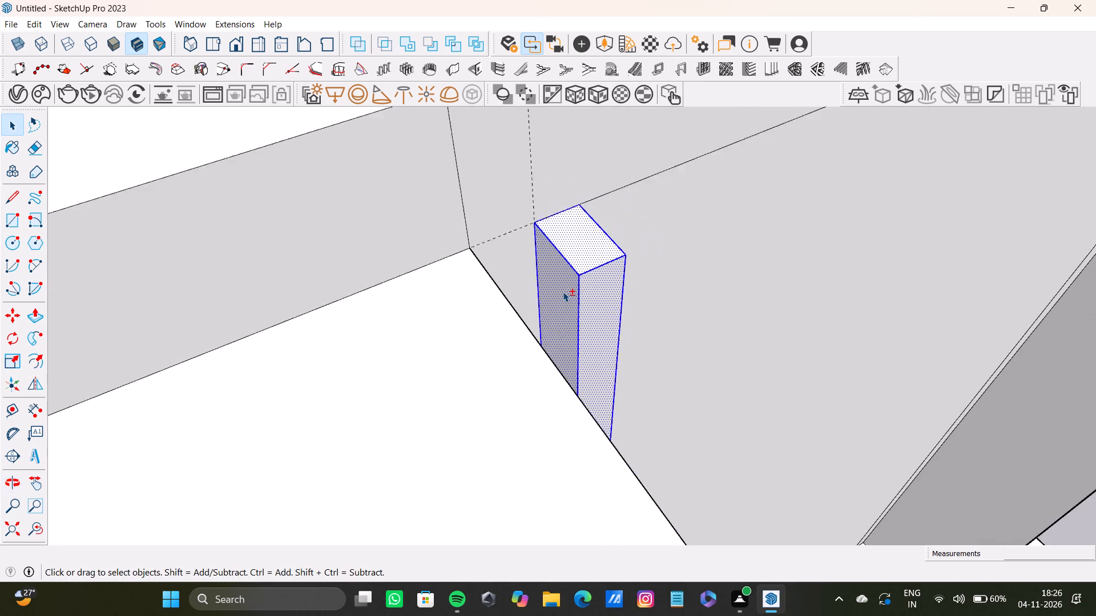
pyautogui.keyDown('shift'); pyautogui.scroll(-3, 563, 291); pyautogui.keyUp('shift')
pyautogui.keyDown('shift'); pyautogui.moveTo(562, 291); pyautogui.dragTo(399, 347, button='middle'); pyautogui.keyUp('shift')
pyautogui.press('m')
pyautogui.scroll(2, 458, 277)
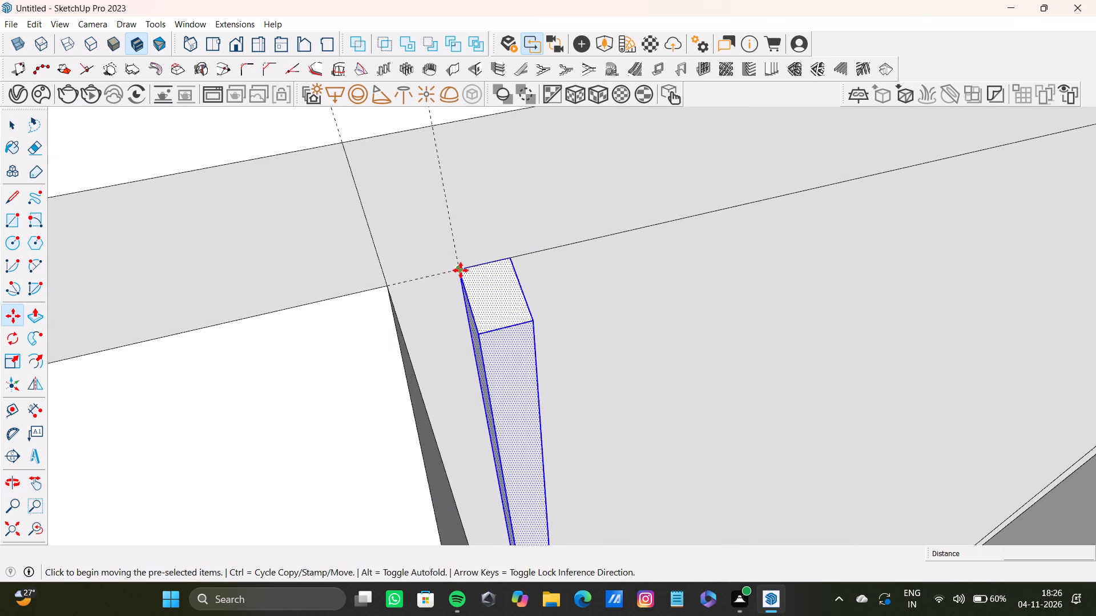
pyautogui.scroll(5, 461, 270)
pyautogui.click(461, 268)
pyautogui.scroll(-11, 898, 217)
pyautogui.keyDown('shift'); pyautogui.moveTo(916, 225); pyautogui.dragTo(370, 274, button='middle'); pyautogui.keyUp('shift')
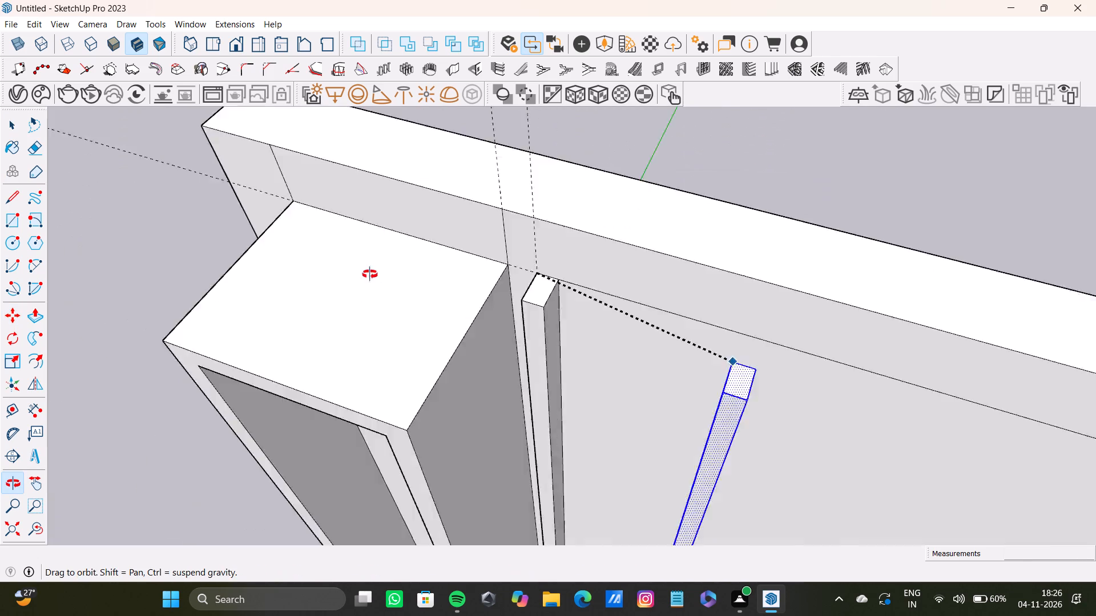
pyautogui.keyDown('shift'); pyautogui.moveTo(370, 274); pyautogui.dragTo(369, 272, button='middle'); pyautogui.keyUp('shift')
pyautogui.scroll(-3, 613, 271)
pyautogui.keyDown('shift'); pyautogui.moveTo(663, 308); pyautogui.dragTo(455, 108, button='middle'); pyautogui.keyUp('shift')
pyautogui.scroll(-2, 697, 241)
pyautogui.moveTo(750, 293); pyautogui.dragTo(763, 269, button='middle')
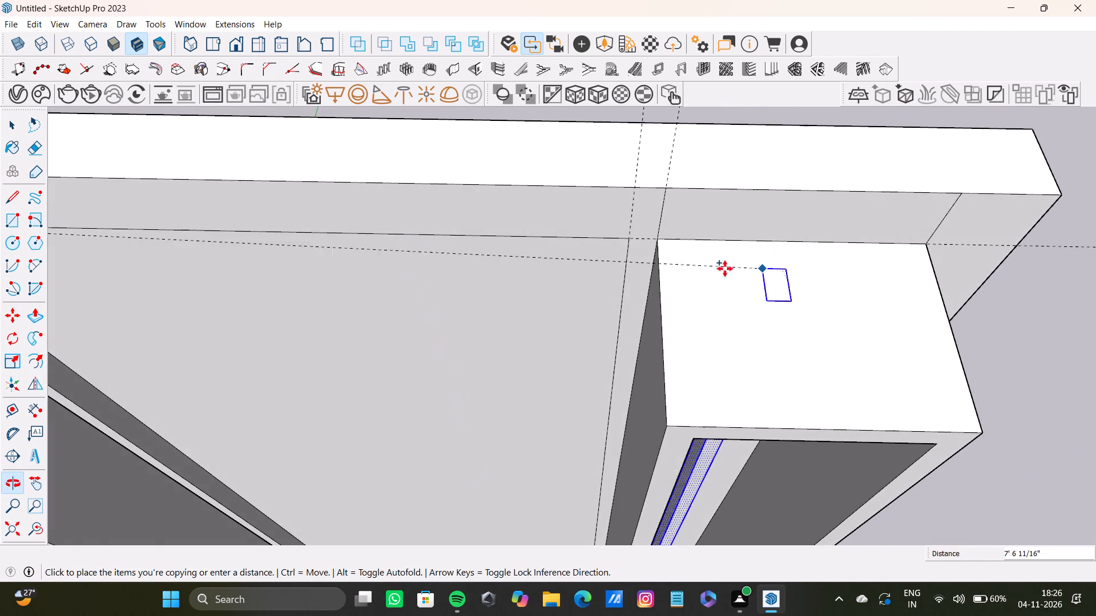
pyautogui.scroll(4, 640, 266)
pyautogui.click(588, 226)
# Divide the copy distance into 21 equal intervals (/21) to fill the wall between the columns with evenly spaced slats.
pyautogui.scroll(-3, 592, 281)
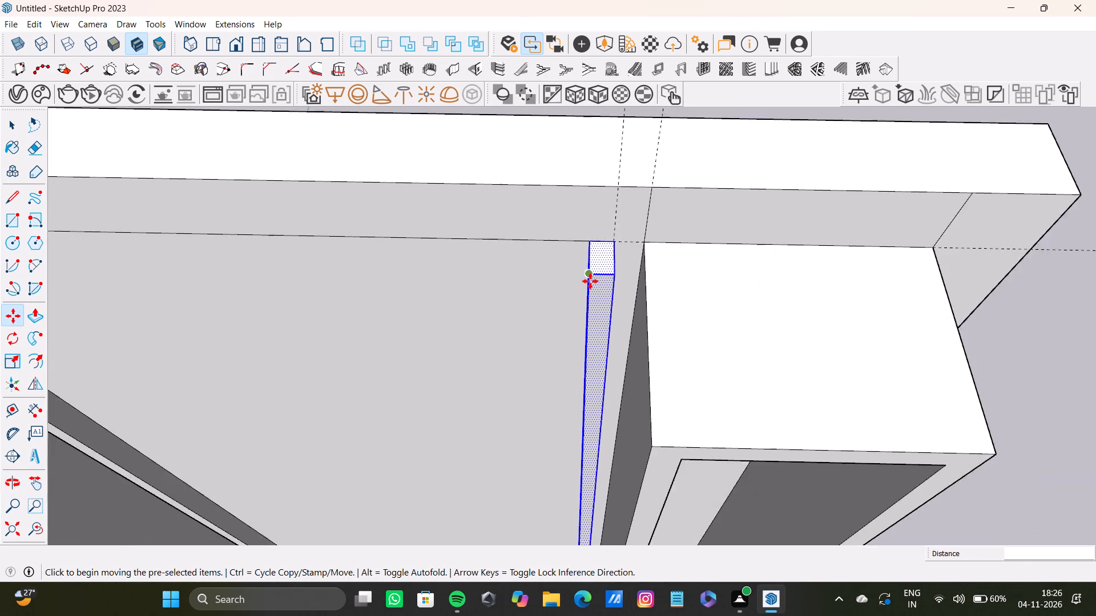
pyautogui.scroll(-8, 590, 281)
pyautogui.press('/')
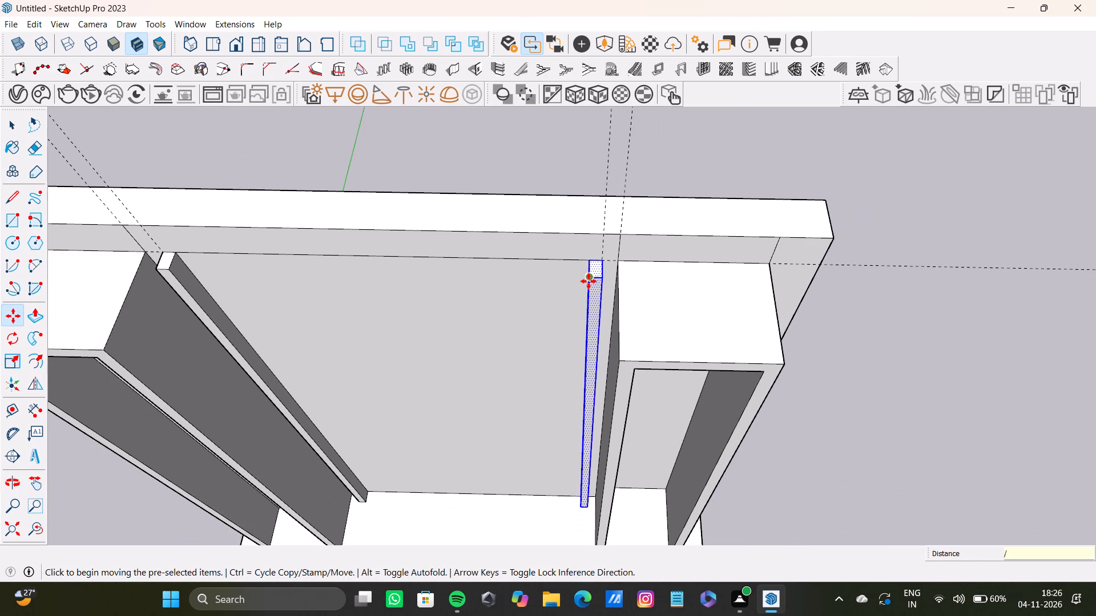
pyautogui.write('21')
pyautogui.press('Return')
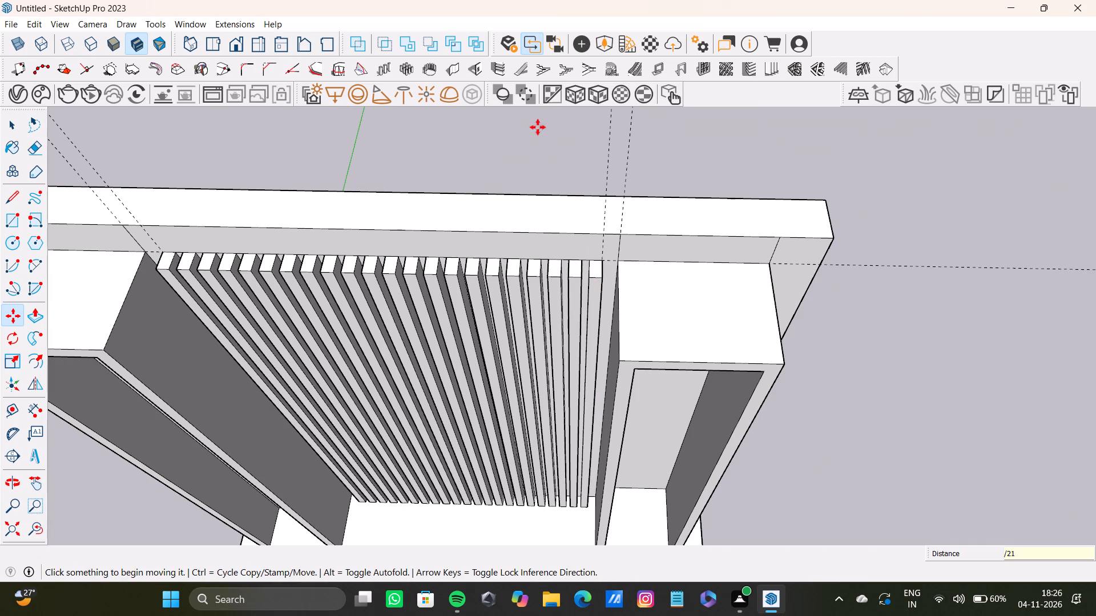
pyautogui.scroll(-12, 537, 140)
pyautogui.press('space')
pyautogui.moveTo(502, 311); pyautogui.dragTo(487, 167, button='middle')
pyautogui.scroll(14, 417, 274)
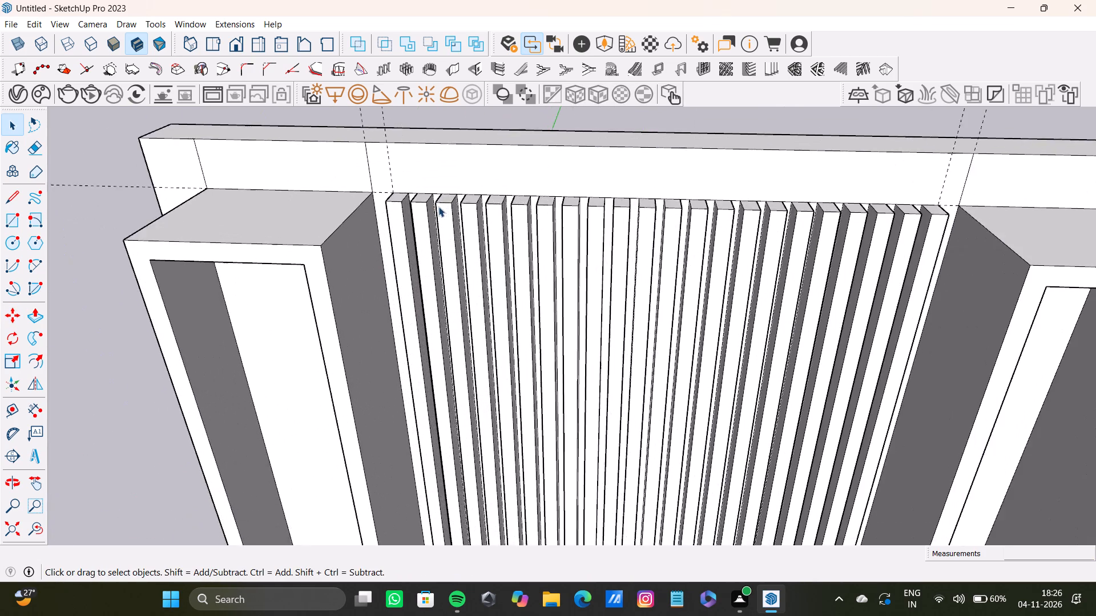
# Undo the array of slats and the first slat's extrusion, back to the flat strip on the wall.
pyautogui.scroll(4, 438, 206)
pyautogui.click(409, 196)
pyautogui.scroll(-4, 435, 248)
pyautogui.keyDown('shift'); pyautogui.moveTo(440, 272); pyautogui.dragTo(421, 140, button='middle'); pyautogui.keyUp('shift')
pyautogui.scroll(-8, 510, 253)
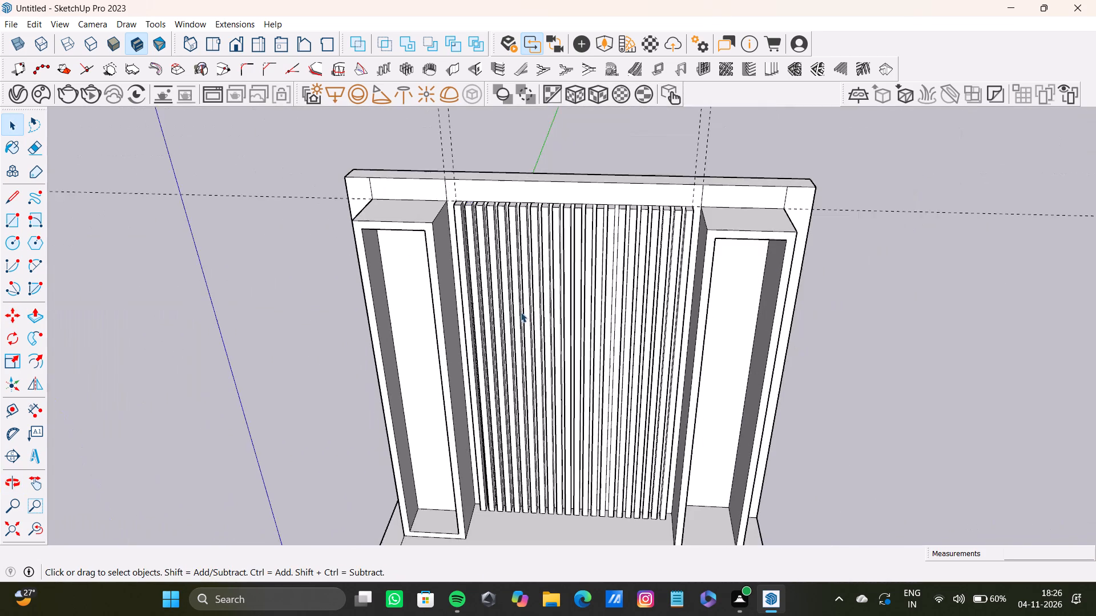
pyautogui.moveTo(521, 312); pyautogui.dragTo(520, 289, button='middle')
pyautogui.hotkey('ctrl', 'z')
pyautogui.hotkey('ctrl', 'z')
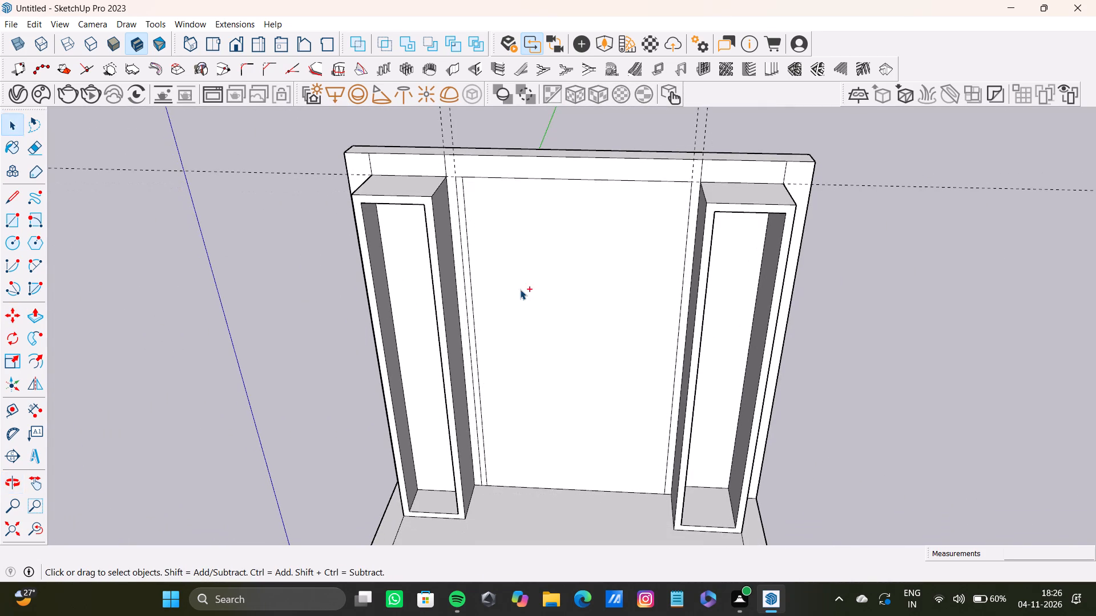
# Place a horizontal guide 1' above the bottom edge of the wall rectangle between the columns.
pyautogui.press('t')
pyautogui.click(522, 485)
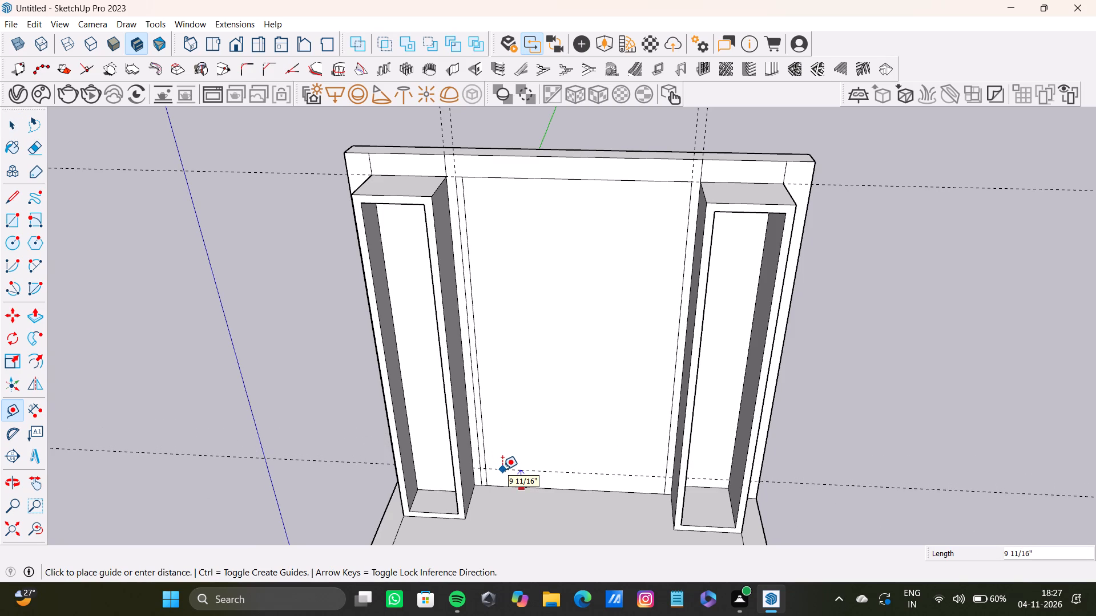
pyautogui.press('1')
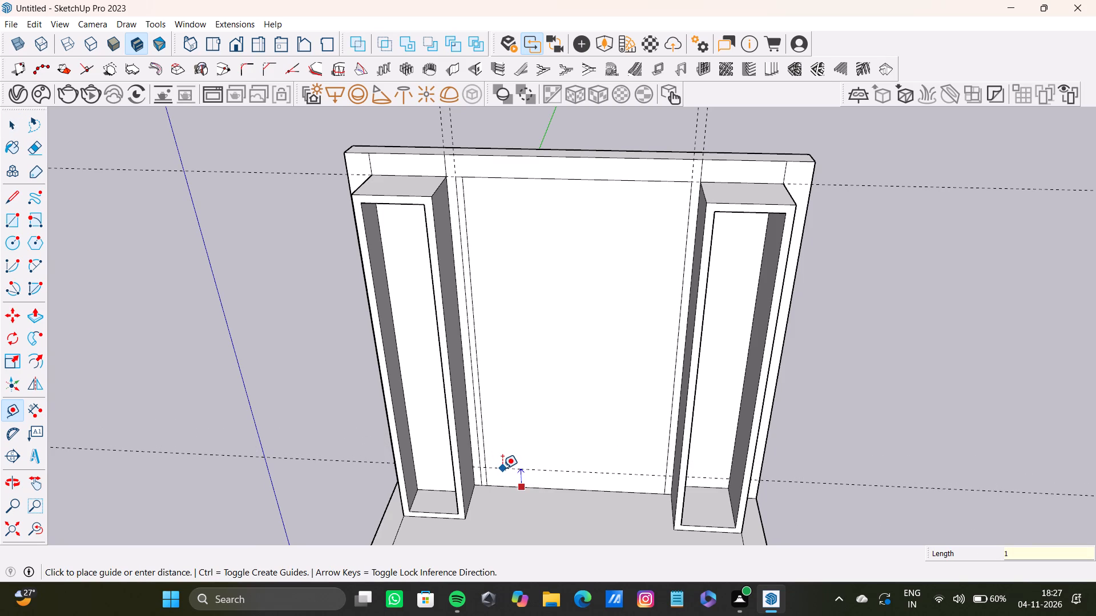
pyautogui.press("'")
pyautogui.press('Return')
# Place a horizontal guide 1' below the top edge of the wall rectangle between the columns.
pyautogui.click(537, 173)
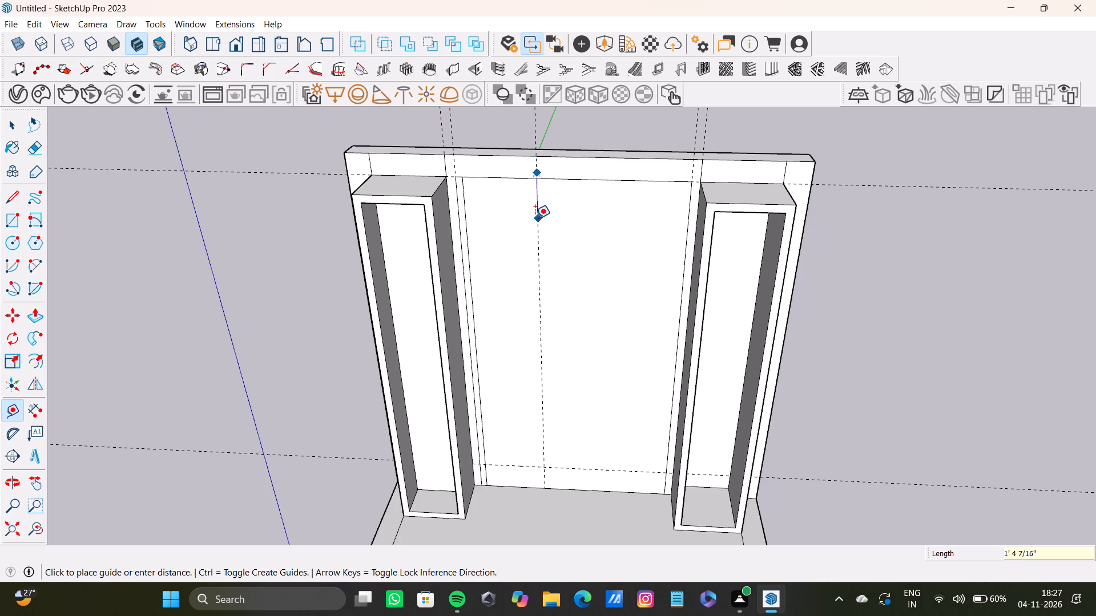
pyautogui.press('space')
pyautogui.write('t')
pyautogui.click(562, 181)
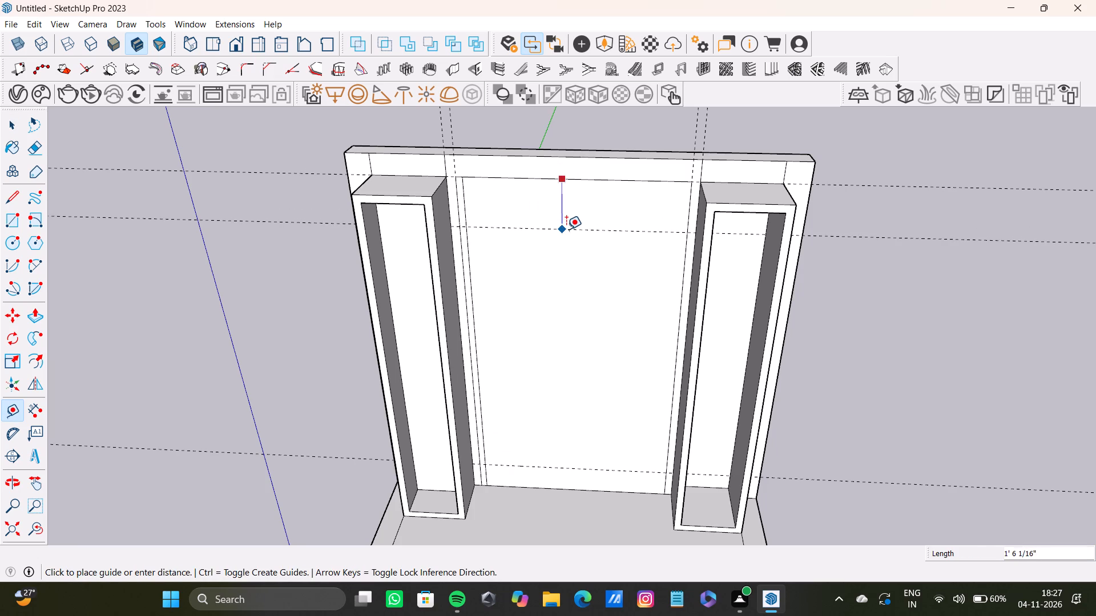
pyautogui.press('1')
pyautogui.press('Return')
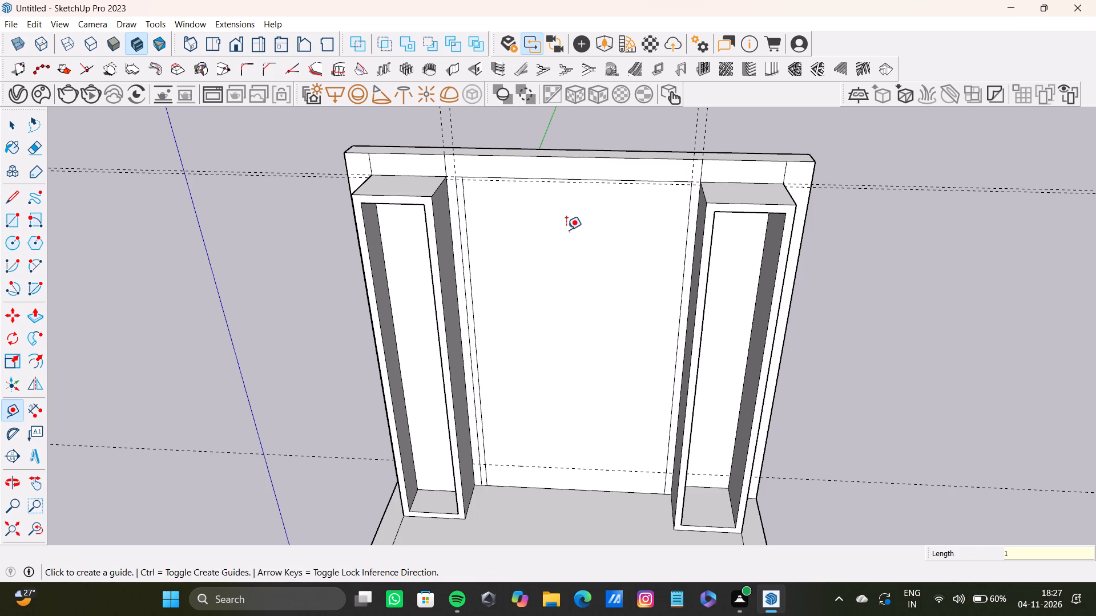
pyautogui.hotkey('ctrl', 'z')
pyautogui.moveTo(565, 181); pyautogui.dragTo(567, 206)
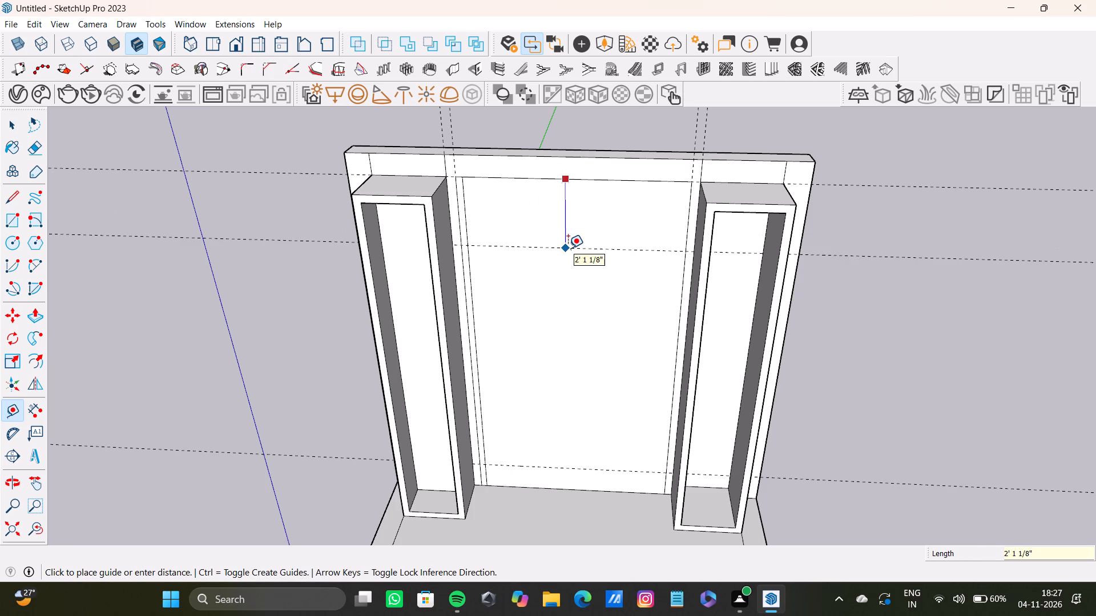
pyautogui.write("1'")
pyautogui.press('Return')
pyautogui.press('space')
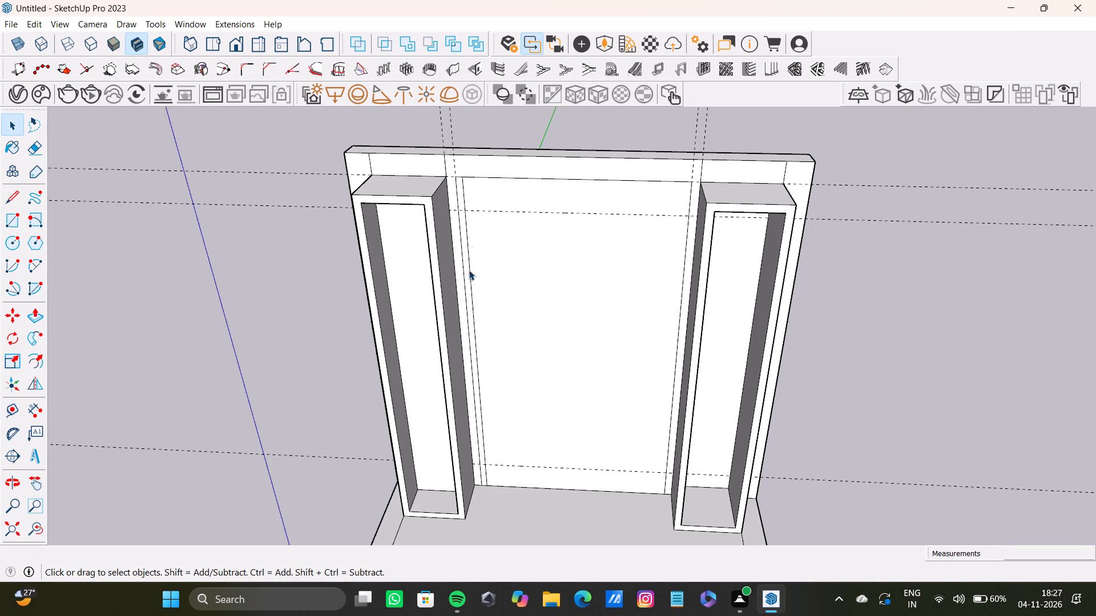
# Draw a line across the narrow strip along the lower horizontal guide.
pyautogui.scroll(-2, 503, 342)
pyautogui.moveTo(515, 394); pyautogui.dragTo(481, 285, button='middle')
pyautogui.scroll(9, 494, 423)
pyautogui.keyDown('shift'); pyautogui.moveTo(489, 487); pyautogui.dragTo(474, 399, button='middle'); pyautogui.keyUp('shift')
pyautogui.scroll(1, 478, 428)
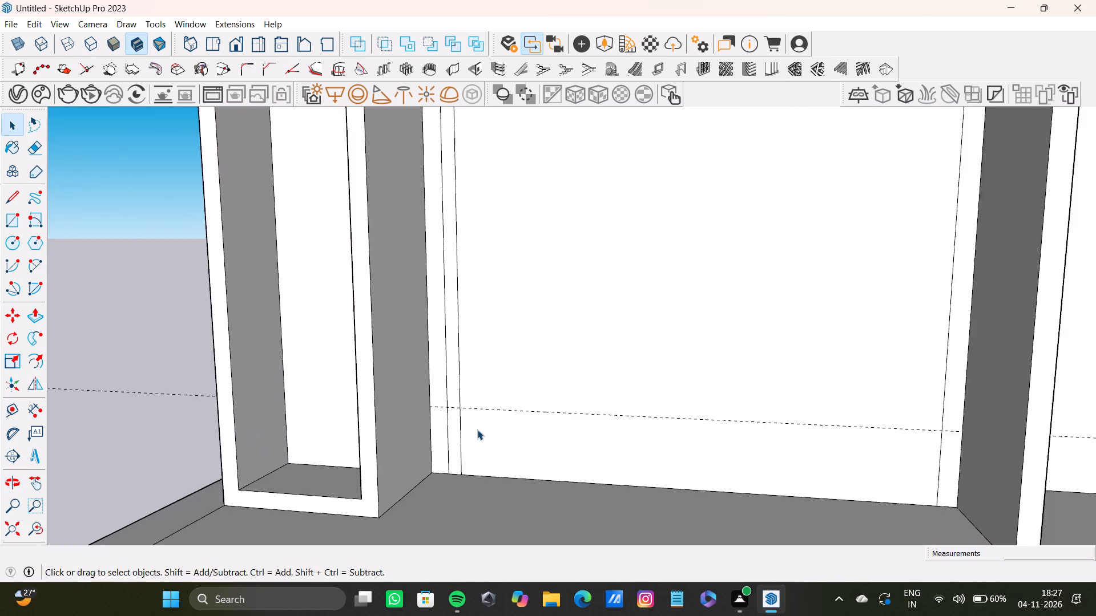
pyautogui.scroll(4, 477, 429)
pyautogui.click(437, 444)
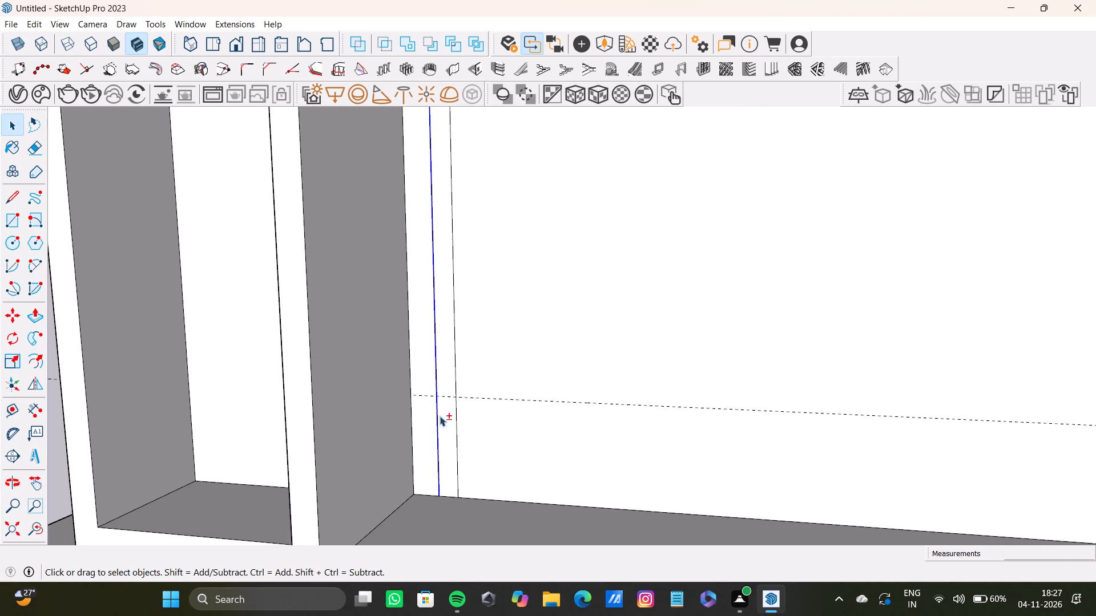
pyautogui.press('l')
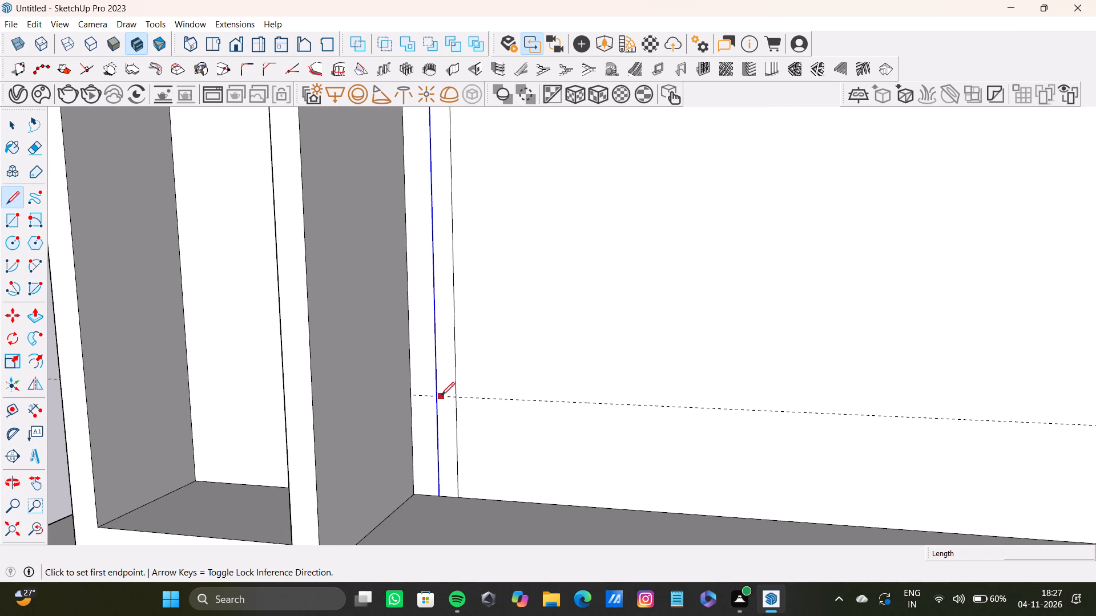
pyautogui.click(436, 394)
pyautogui.click(458, 400)
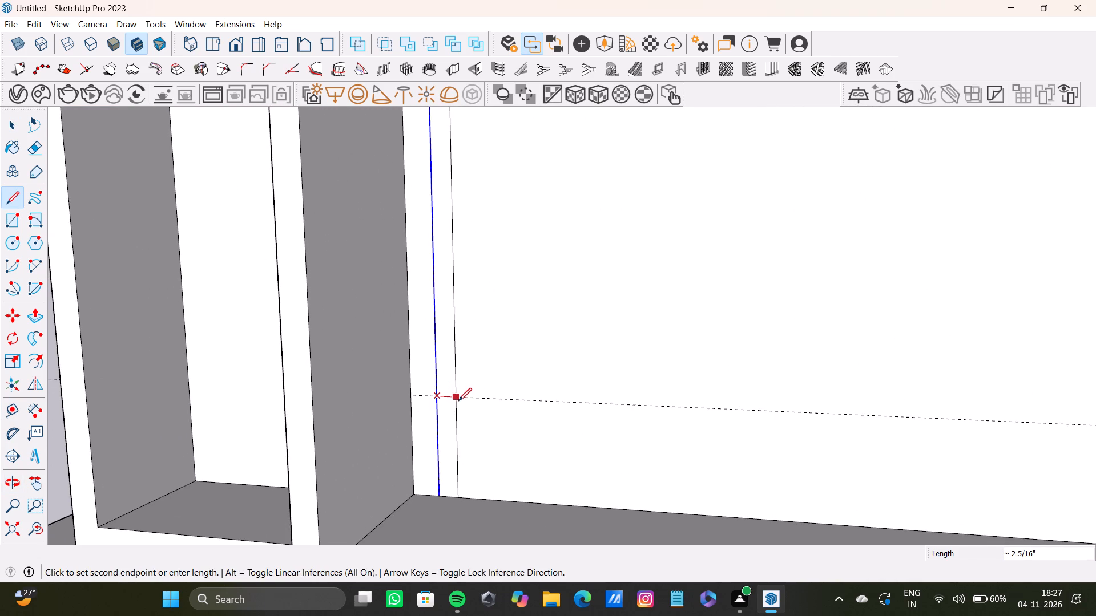
pyautogui.press('space')
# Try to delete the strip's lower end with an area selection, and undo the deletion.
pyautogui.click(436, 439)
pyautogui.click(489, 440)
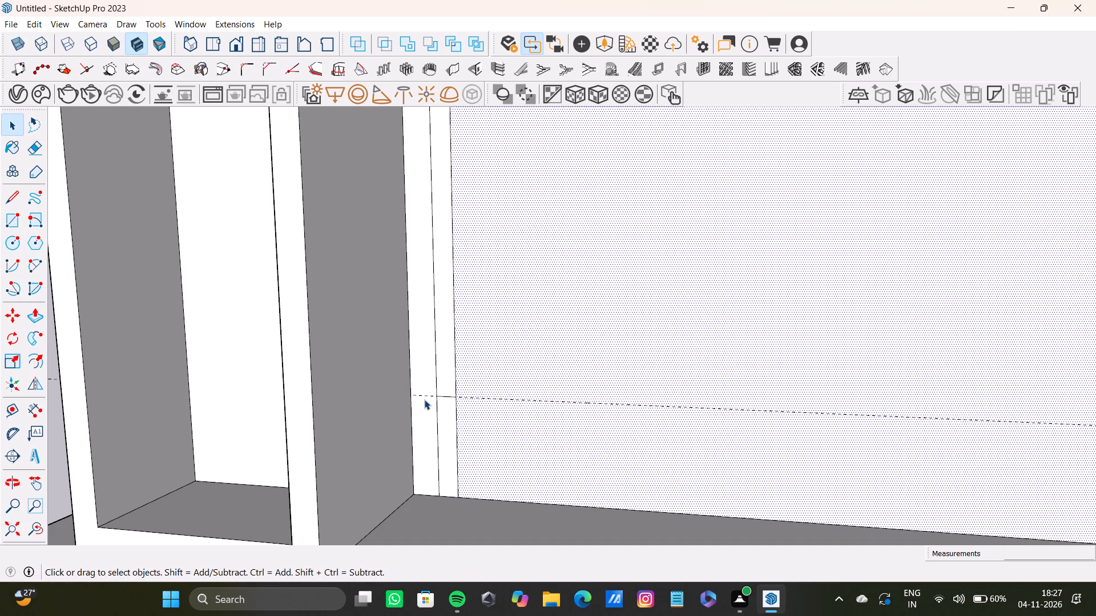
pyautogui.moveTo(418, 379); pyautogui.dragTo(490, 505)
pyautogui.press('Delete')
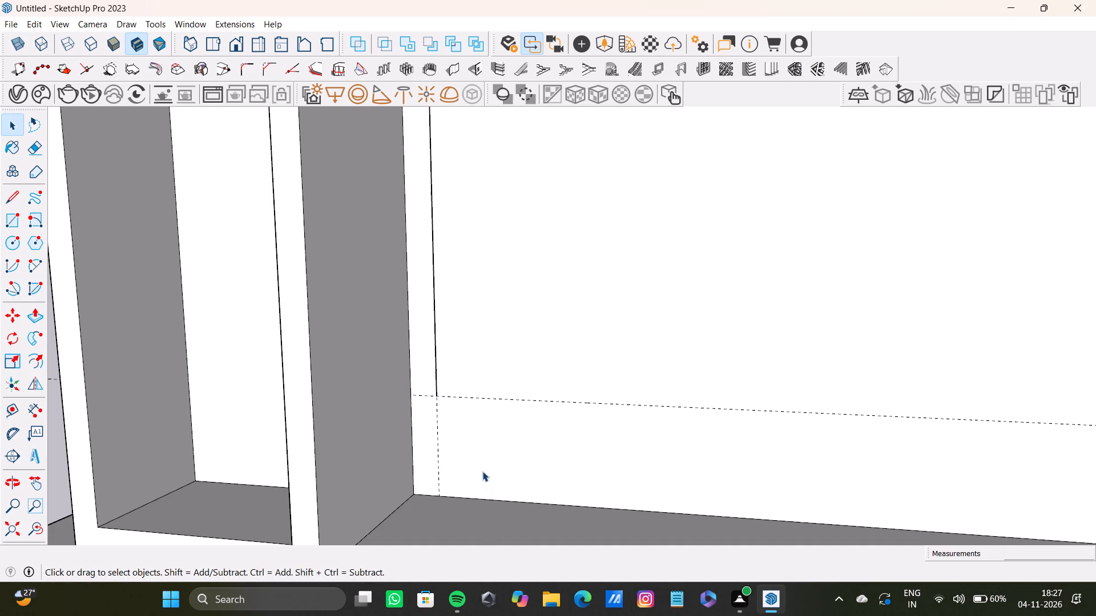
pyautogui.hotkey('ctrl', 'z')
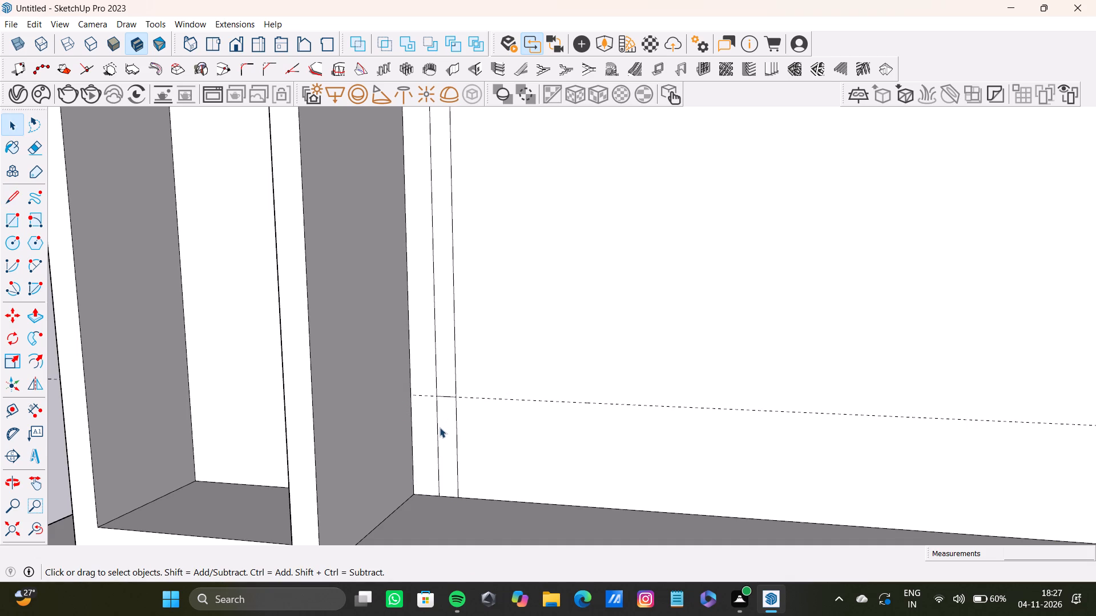
# Delete the two vertical edges of the strip below the lower guide.
pyautogui.click(438, 429)
pyautogui.press('Delete')
pyautogui.click(460, 460)
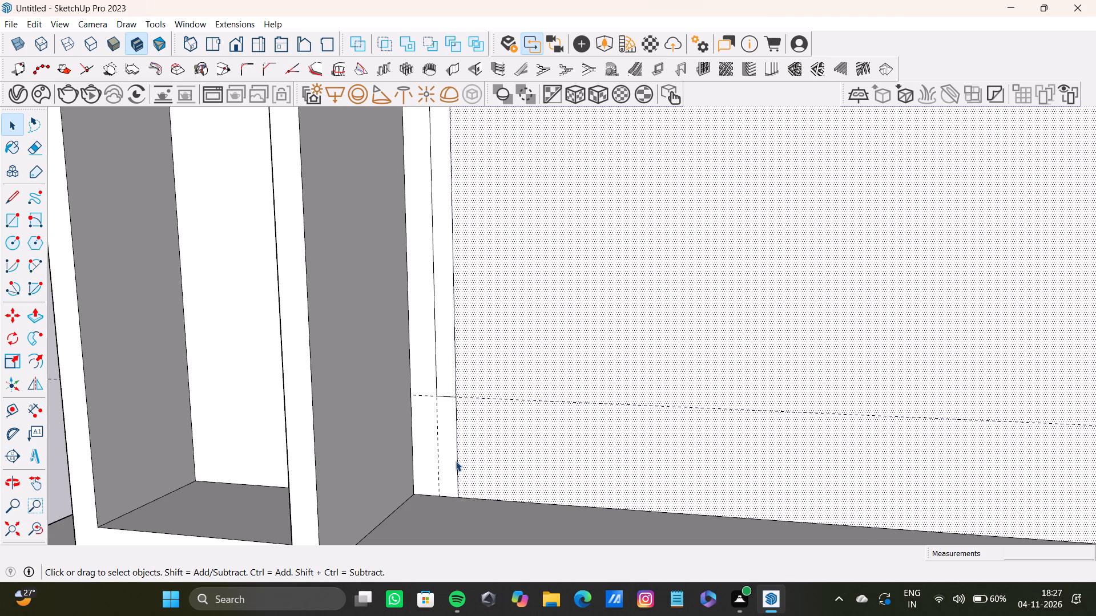
pyautogui.click(456, 461)
pyautogui.press('Delete')
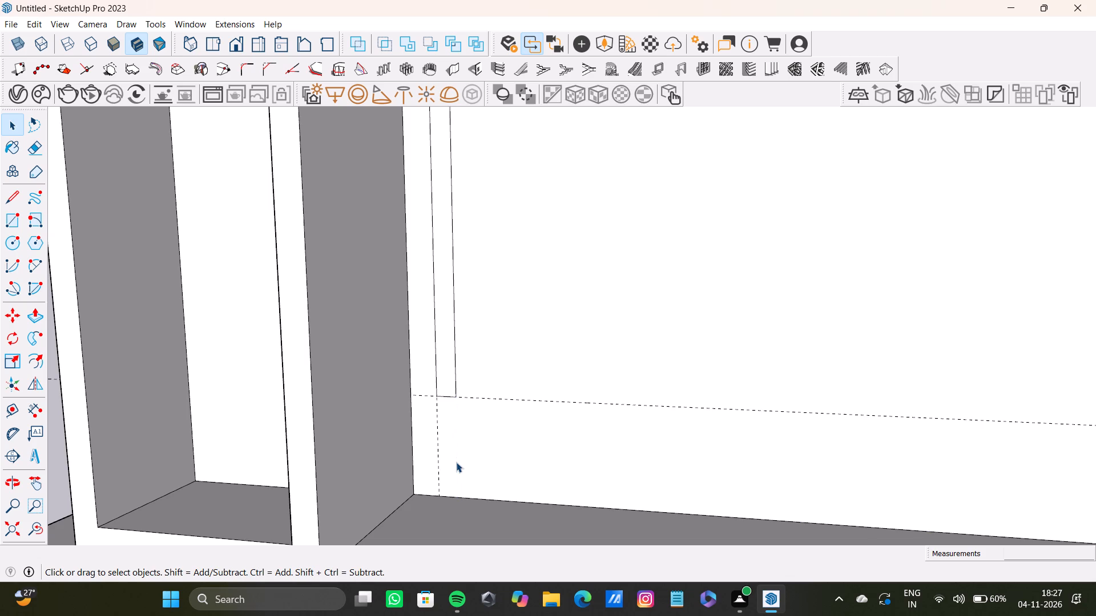
# Draw a line across the narrow strip along the upper horizontal guide.
pyautogui.click(10, 522)
pyautogui.scroll(-1, 402, 260)
pyautogui.scroll(1, 494, 203)
pyautogui.keyDown('shift'); pyautogui.moveTo(494, 203); pyautogui.dragTo(426, 436, button='middle'); pyautogui.keyUp('shift')
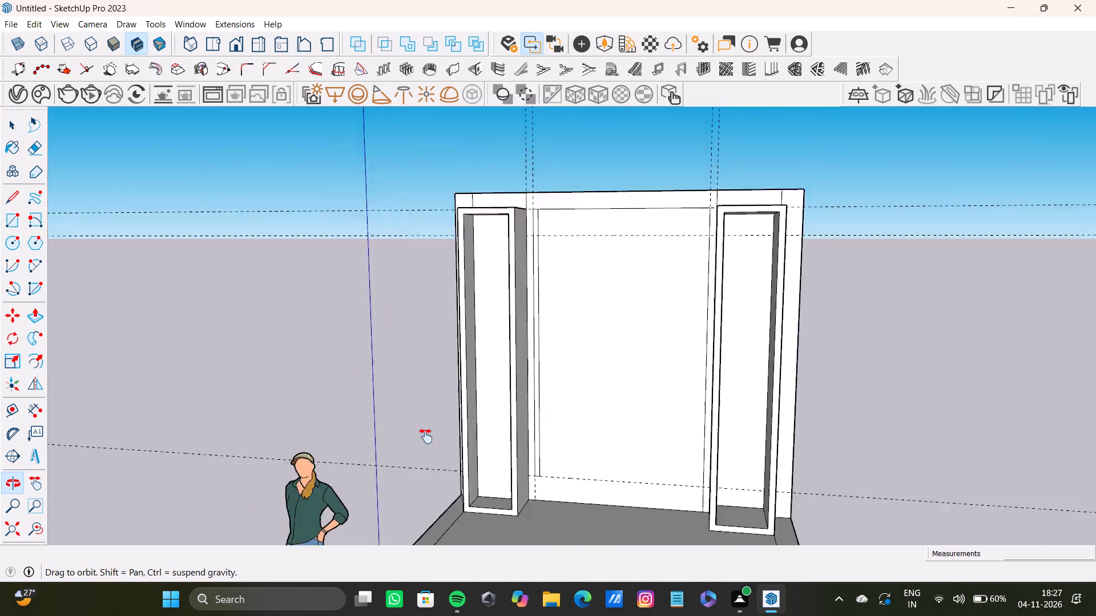
pyautogui.keyDown('shift'); pyautogui.moveTo(426, 436); pyautogui.dragTo(423, 446, button='middle'); pyautogui.keyUp('shift')
pyautogui.scroll(16, 478, 424)
pyautogui.press('l')
pyautogui.scroll(2, 474, 403)
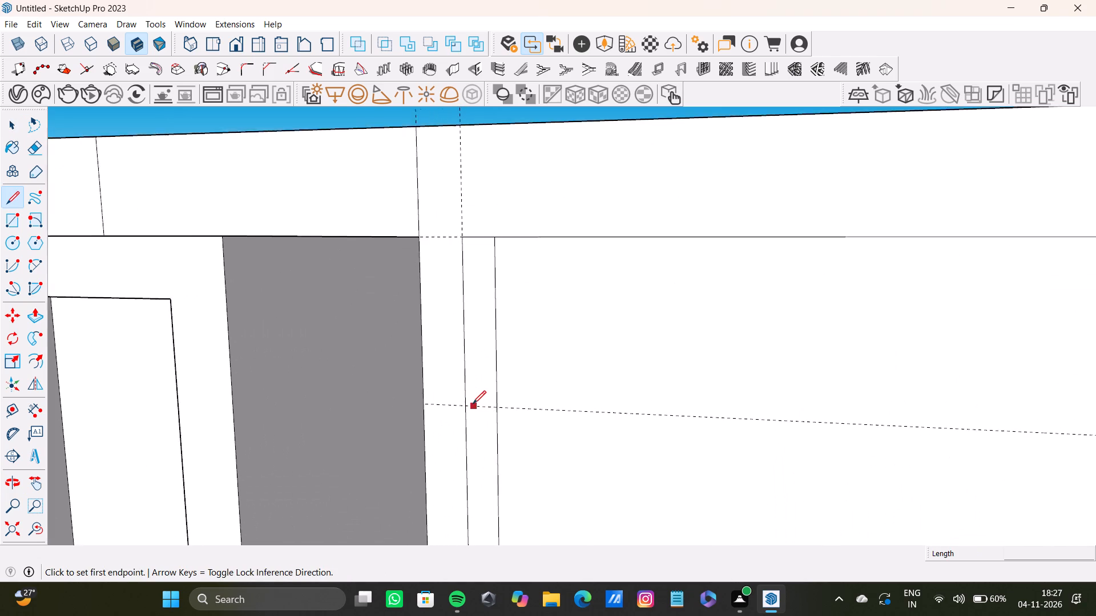
pyautogui.scroll(3, 473, 404)
pyautogui.moveTo(465, 407); pyautogui.dragTo(476, 410)
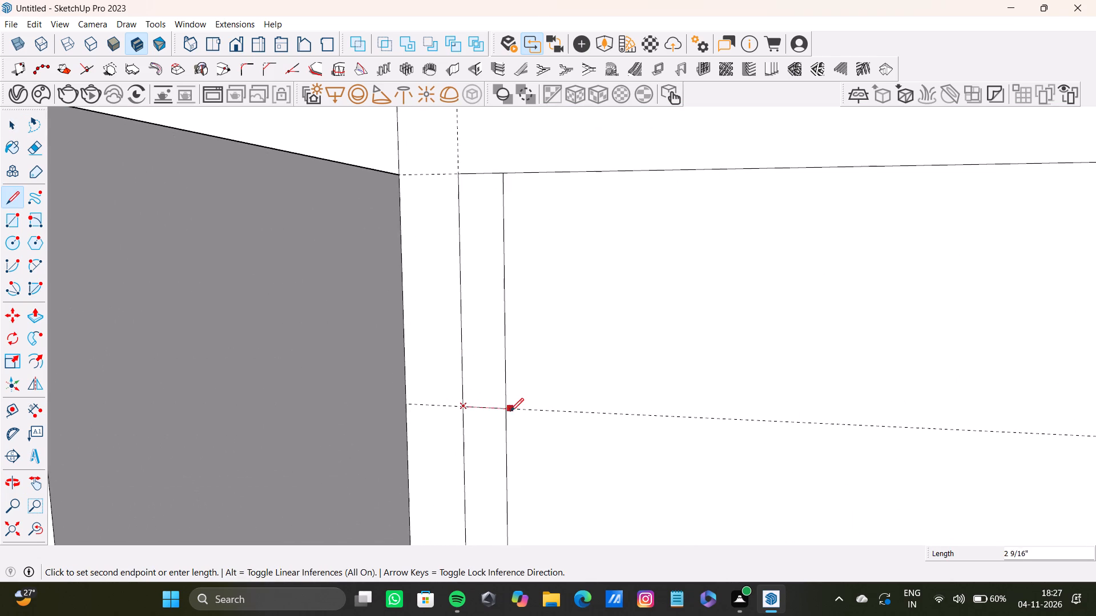
pyautogui.click(507, 411)
pyautogui.press('space')
# Delete the strip's two side edges and its short top edge above the upper guide.
pyautogui.click(463, 395)
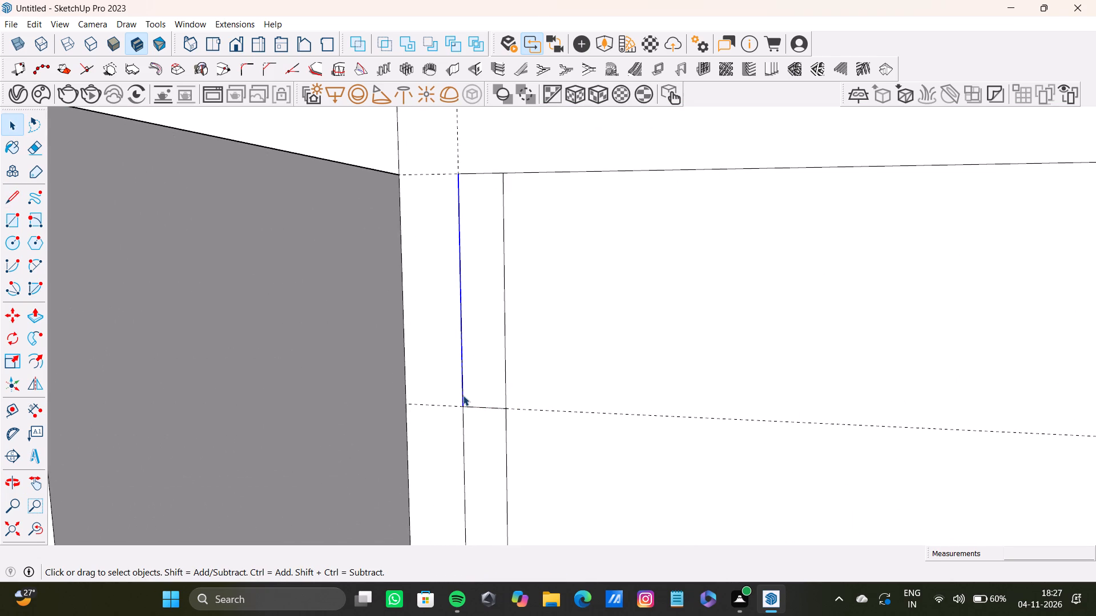
pyautogui.press('Delete')
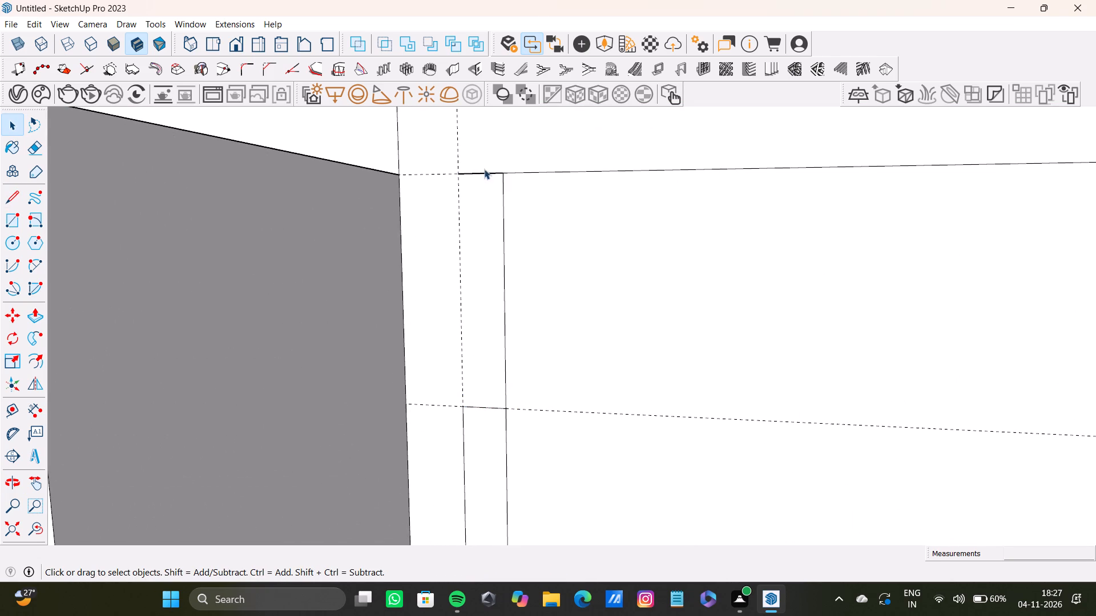
pyautogui.click(485, 175)
pyautogui.click(483, 172)
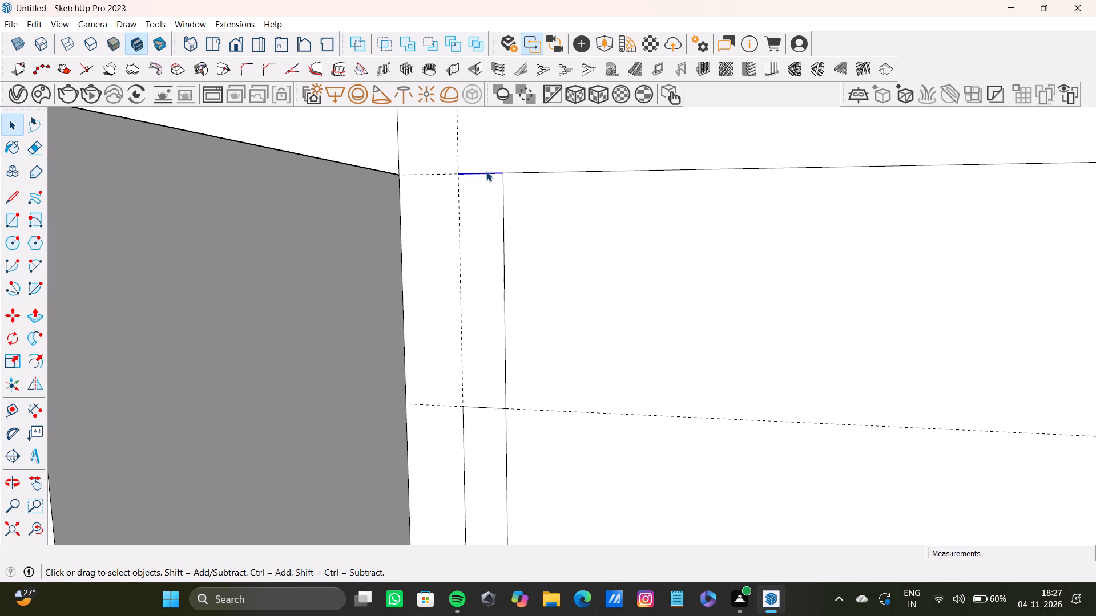
pyautogui.press('Delete')
pyautogui.click(505, 303)
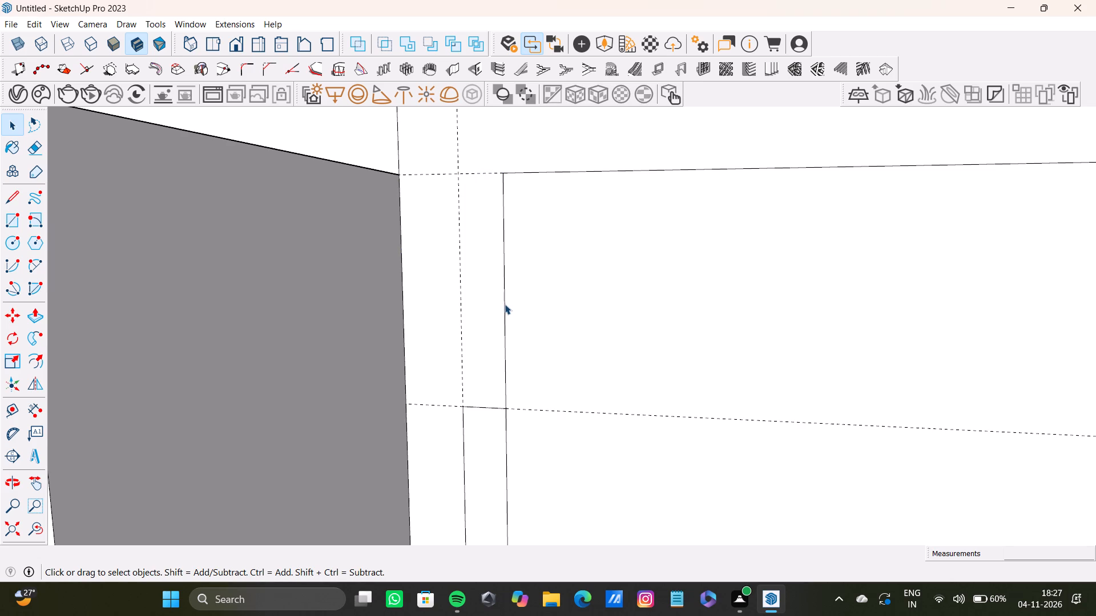
pyautogui.press('Delete')
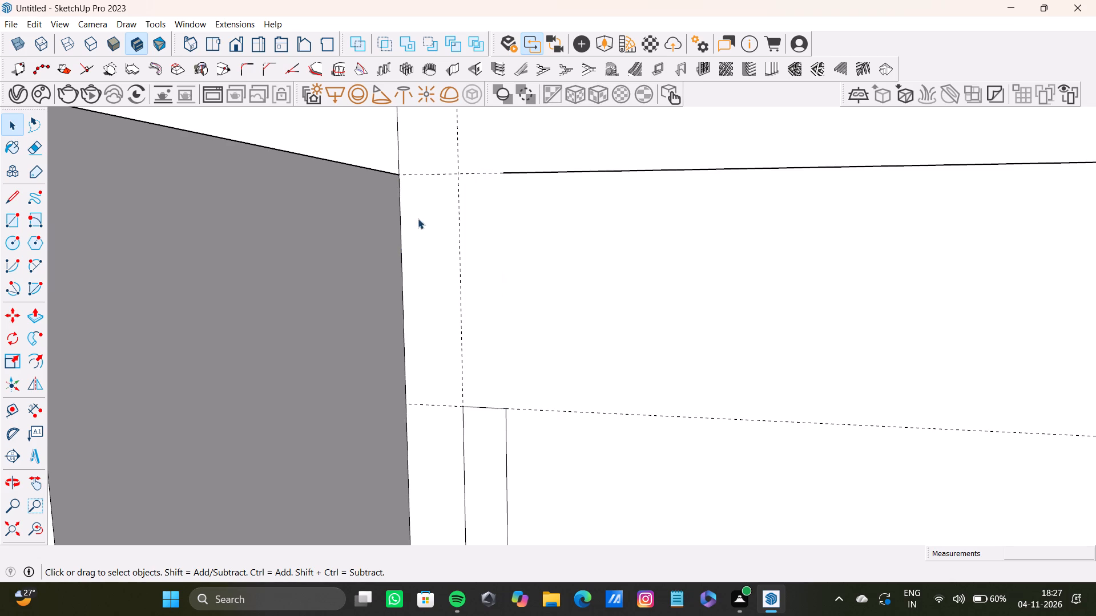
# Pull the shortened strip forward about 2 5/8" from the back wall to form a slat.
pyautogui.scroll(-20, 412, 214)
pyautogui.scroll(-1, 412, 214)
pyautogui.moveTo(479, 237); pyautogui.dragTo(504, 246, button='middle')
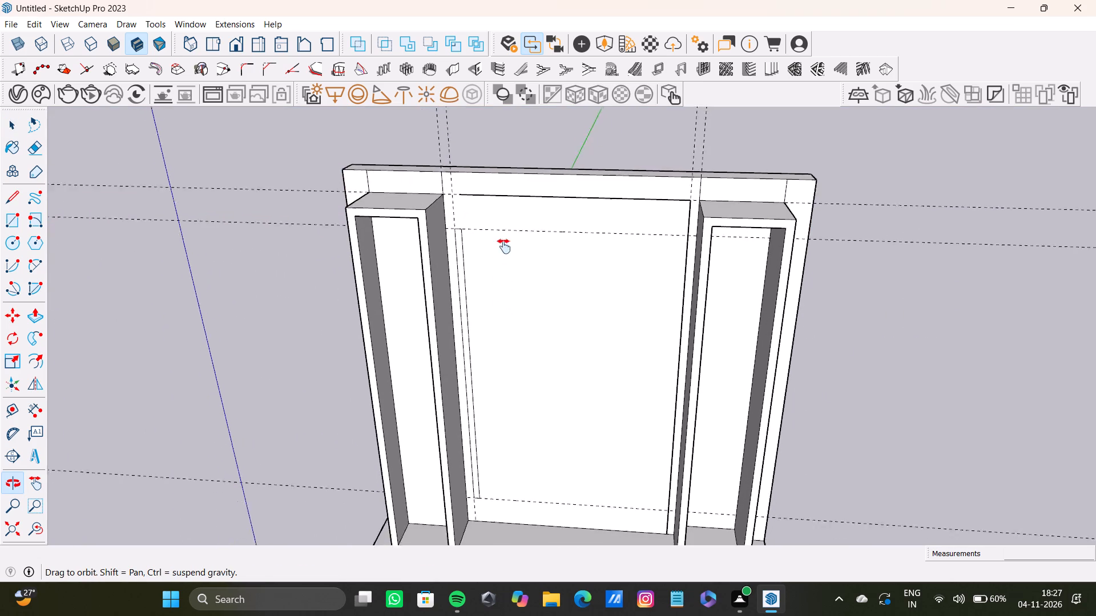
pyautogui.moveTo(504, 246); pyautogui.dragTo(496, 214, button='middle')
pyautogui.keyDown('shift'); pyautogui.moveTo(522, 193); pyautogui.dragTo(558, 223, button='middle'); pyautogui.keyUp('shift')
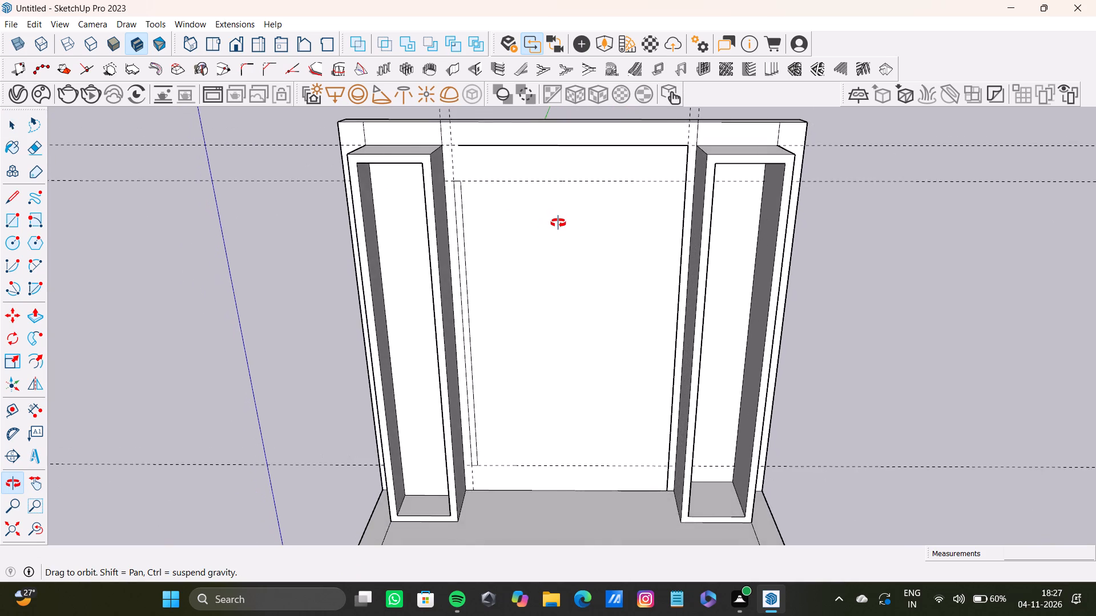
pyautogui.keyDown('shift'); pyautogui.moveTo(558, 223); pyautogui.dragTo(512, 227, button='middle'); pyautogui.keyUp('shift')
pyautogui.scroll(6, 513, 133)
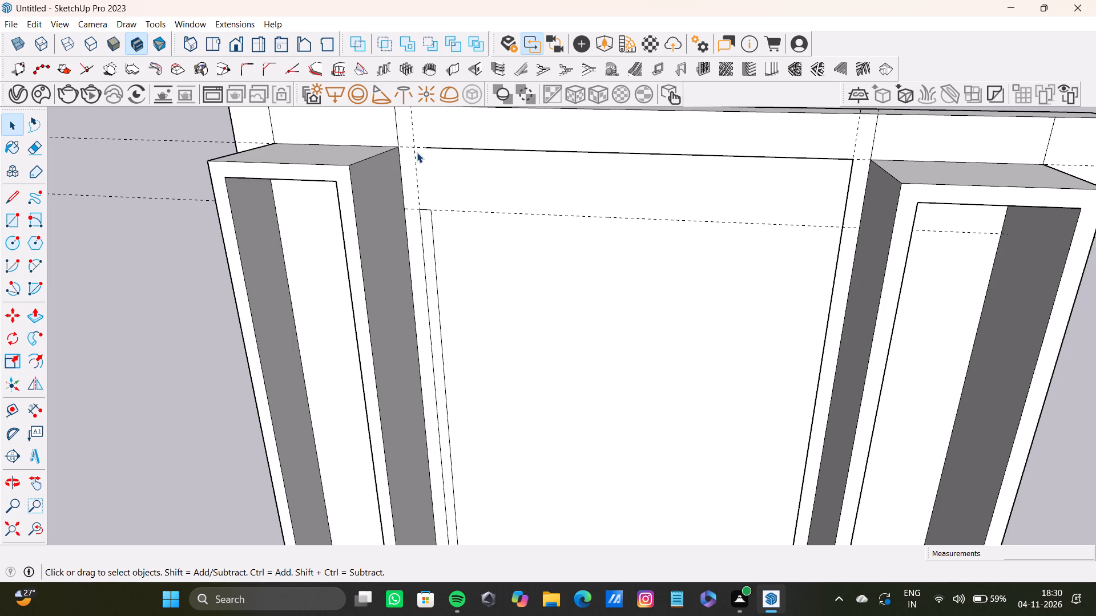
pyautogui.scroll(-16, 568, 266)
pyautogui.scroll(-16, 407, 261)
pyautogui.moveTo(473, 269); pyautogui.dragTo(442, 283, button='middle')
pyautogui.scroll(9, 442, 278)
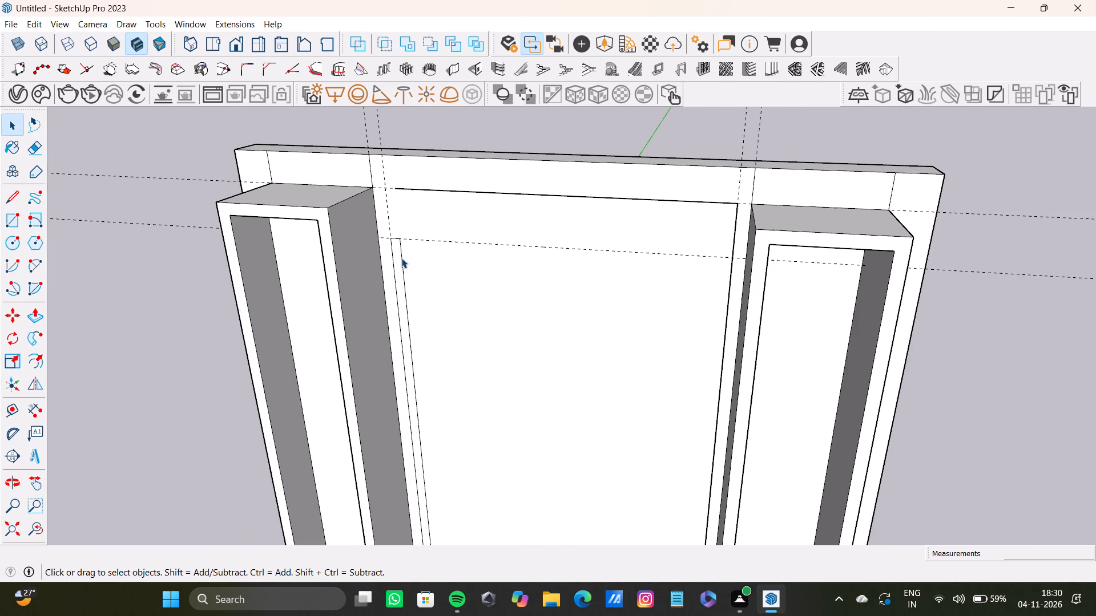
pyautogui.click(400, 249)
pyautogui.click(400, 249)
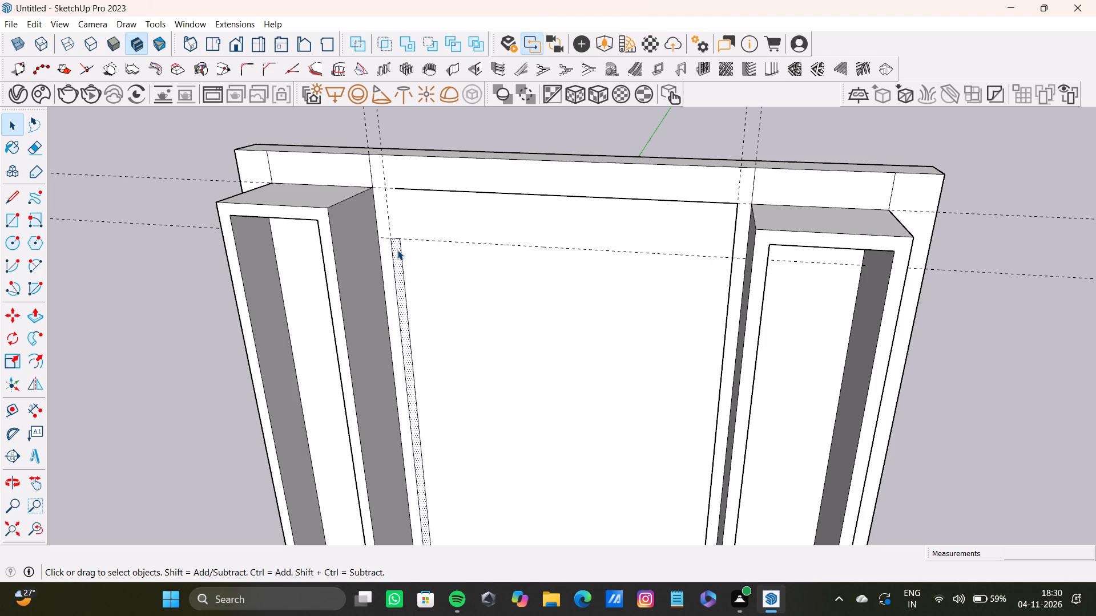
pyautogui.press('p')
pyautogui.moveTo(397, 250); pyautogui.dragTo(398, 261)
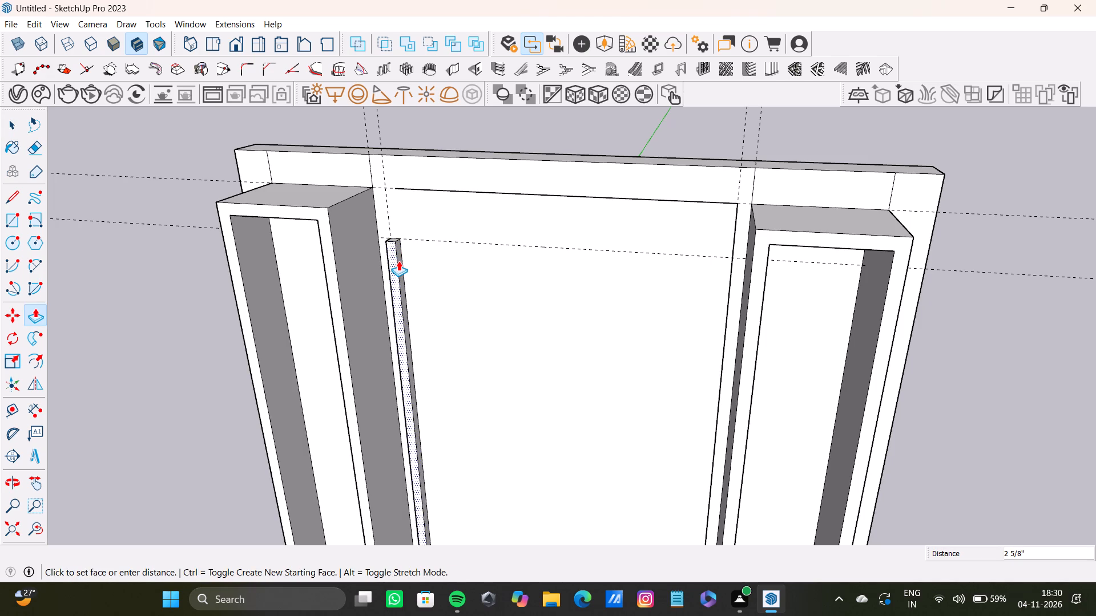
pyautogui.moveTo(398, 261); pyautogui.dragTo(398, 261)
pyautogui.press('space')
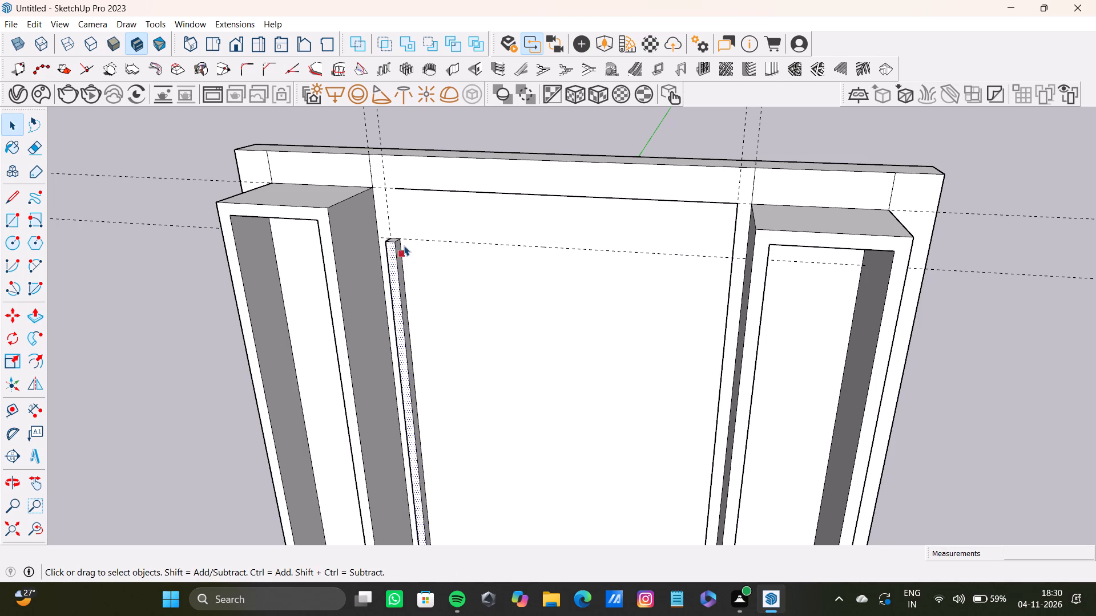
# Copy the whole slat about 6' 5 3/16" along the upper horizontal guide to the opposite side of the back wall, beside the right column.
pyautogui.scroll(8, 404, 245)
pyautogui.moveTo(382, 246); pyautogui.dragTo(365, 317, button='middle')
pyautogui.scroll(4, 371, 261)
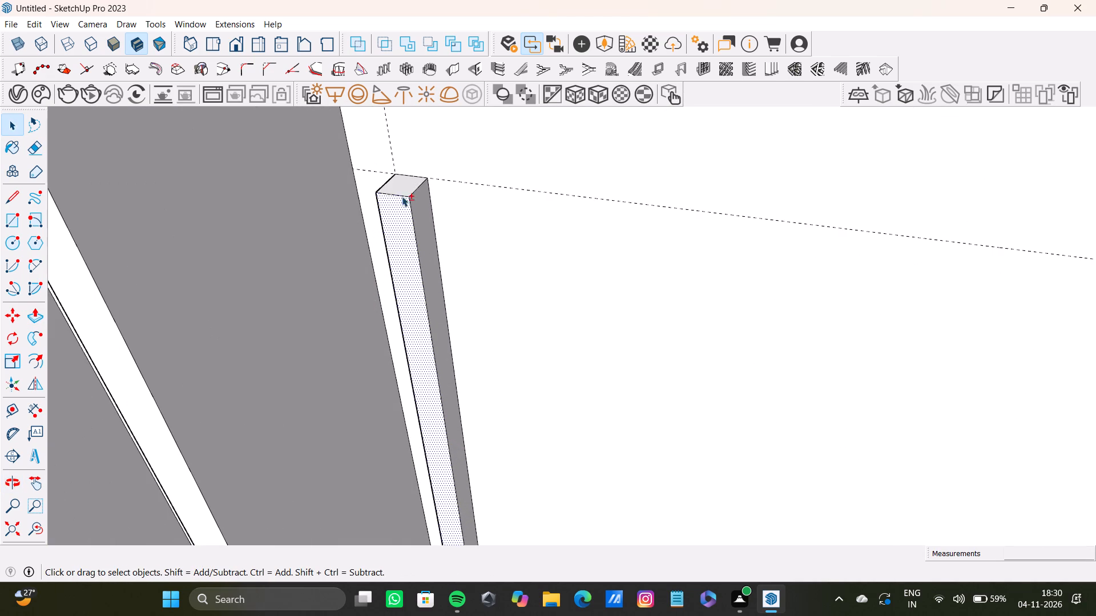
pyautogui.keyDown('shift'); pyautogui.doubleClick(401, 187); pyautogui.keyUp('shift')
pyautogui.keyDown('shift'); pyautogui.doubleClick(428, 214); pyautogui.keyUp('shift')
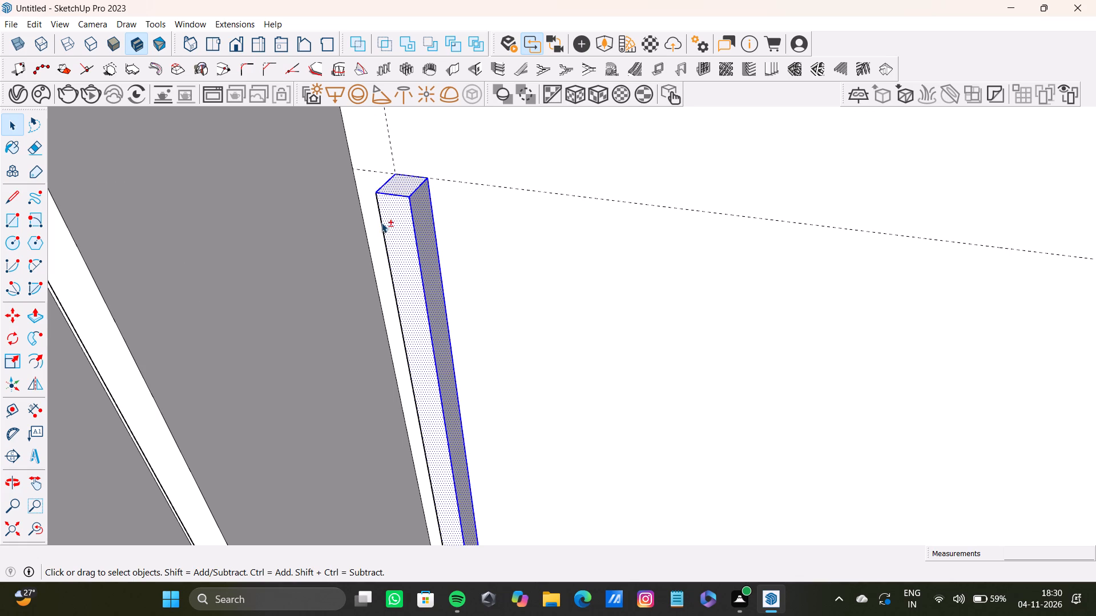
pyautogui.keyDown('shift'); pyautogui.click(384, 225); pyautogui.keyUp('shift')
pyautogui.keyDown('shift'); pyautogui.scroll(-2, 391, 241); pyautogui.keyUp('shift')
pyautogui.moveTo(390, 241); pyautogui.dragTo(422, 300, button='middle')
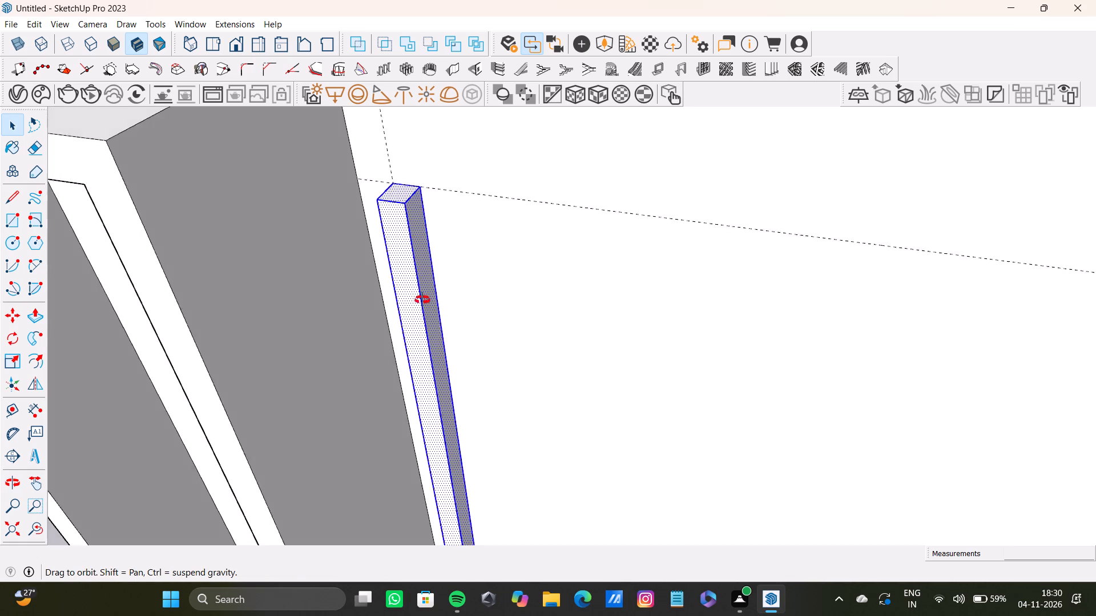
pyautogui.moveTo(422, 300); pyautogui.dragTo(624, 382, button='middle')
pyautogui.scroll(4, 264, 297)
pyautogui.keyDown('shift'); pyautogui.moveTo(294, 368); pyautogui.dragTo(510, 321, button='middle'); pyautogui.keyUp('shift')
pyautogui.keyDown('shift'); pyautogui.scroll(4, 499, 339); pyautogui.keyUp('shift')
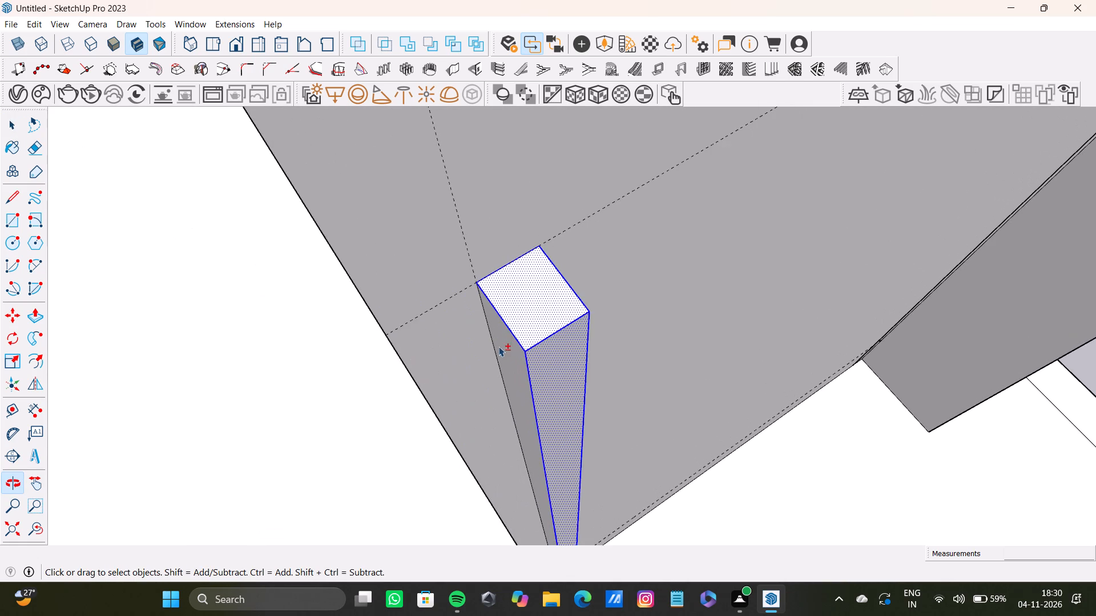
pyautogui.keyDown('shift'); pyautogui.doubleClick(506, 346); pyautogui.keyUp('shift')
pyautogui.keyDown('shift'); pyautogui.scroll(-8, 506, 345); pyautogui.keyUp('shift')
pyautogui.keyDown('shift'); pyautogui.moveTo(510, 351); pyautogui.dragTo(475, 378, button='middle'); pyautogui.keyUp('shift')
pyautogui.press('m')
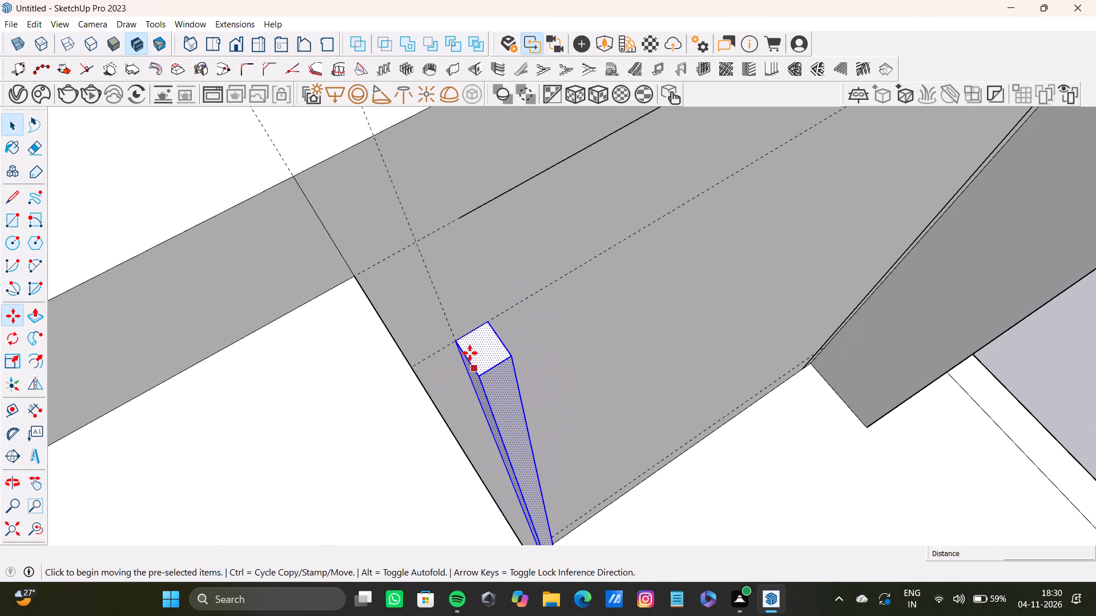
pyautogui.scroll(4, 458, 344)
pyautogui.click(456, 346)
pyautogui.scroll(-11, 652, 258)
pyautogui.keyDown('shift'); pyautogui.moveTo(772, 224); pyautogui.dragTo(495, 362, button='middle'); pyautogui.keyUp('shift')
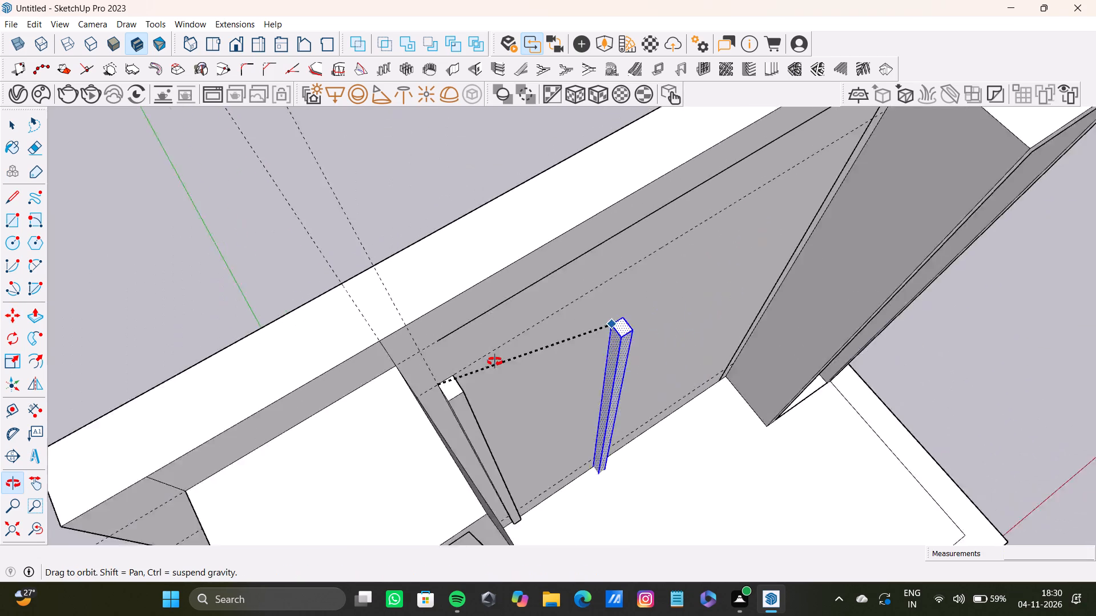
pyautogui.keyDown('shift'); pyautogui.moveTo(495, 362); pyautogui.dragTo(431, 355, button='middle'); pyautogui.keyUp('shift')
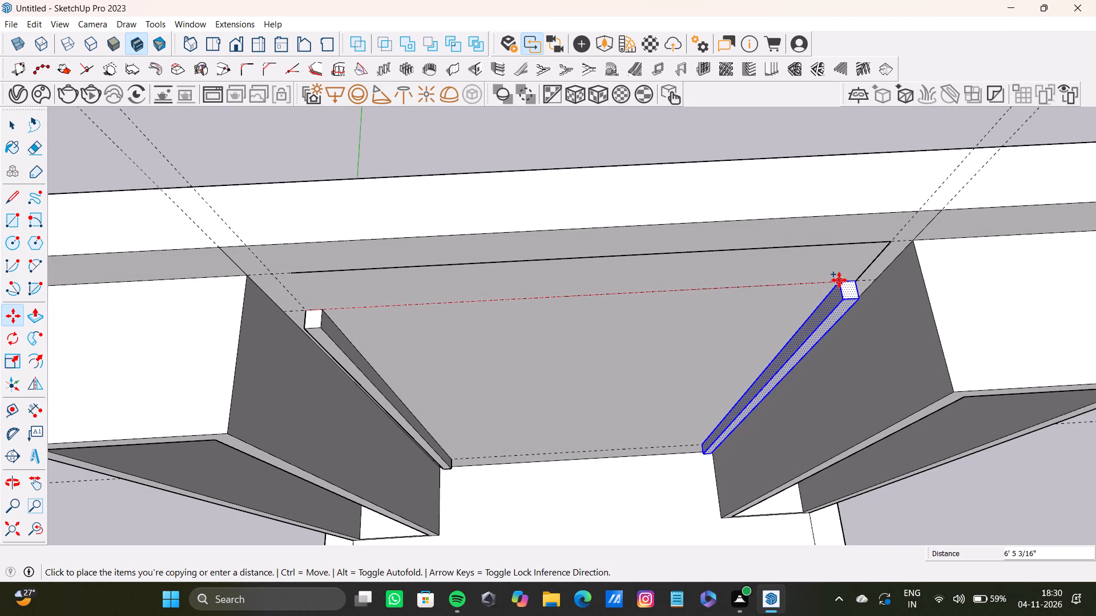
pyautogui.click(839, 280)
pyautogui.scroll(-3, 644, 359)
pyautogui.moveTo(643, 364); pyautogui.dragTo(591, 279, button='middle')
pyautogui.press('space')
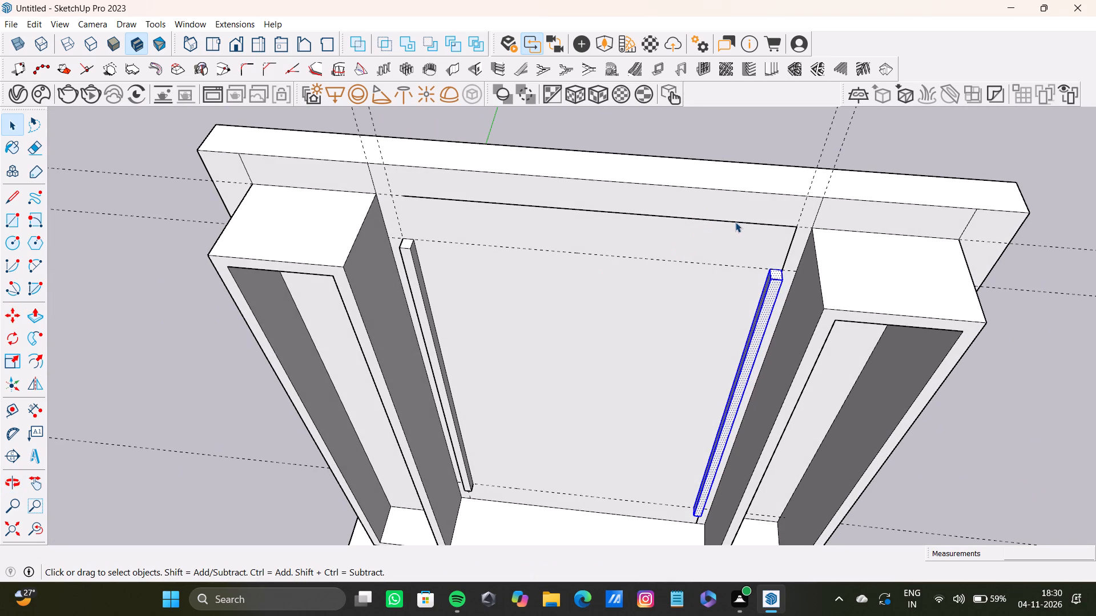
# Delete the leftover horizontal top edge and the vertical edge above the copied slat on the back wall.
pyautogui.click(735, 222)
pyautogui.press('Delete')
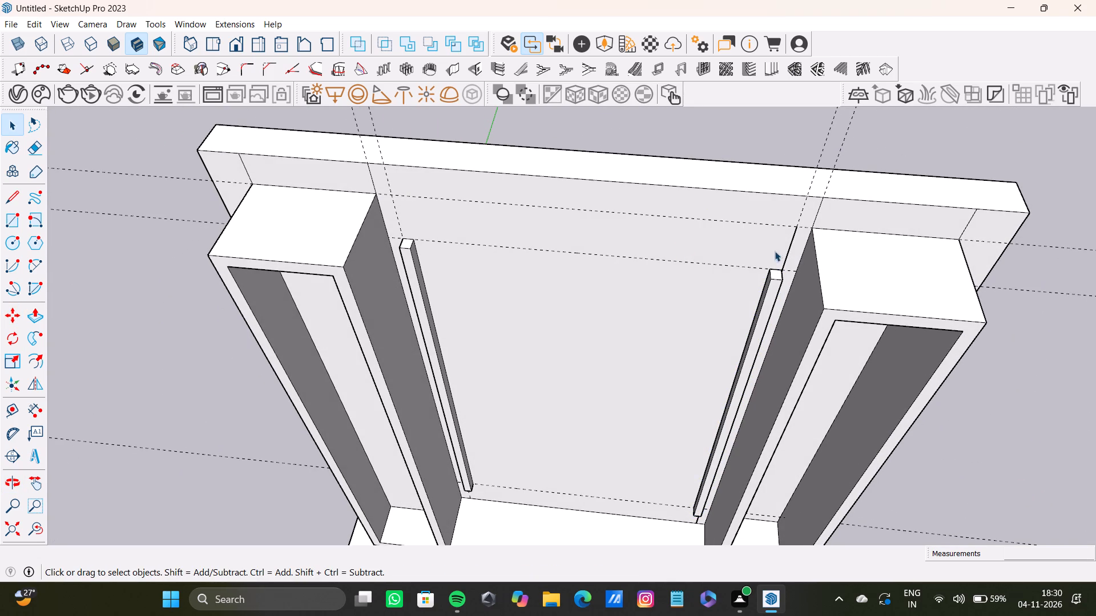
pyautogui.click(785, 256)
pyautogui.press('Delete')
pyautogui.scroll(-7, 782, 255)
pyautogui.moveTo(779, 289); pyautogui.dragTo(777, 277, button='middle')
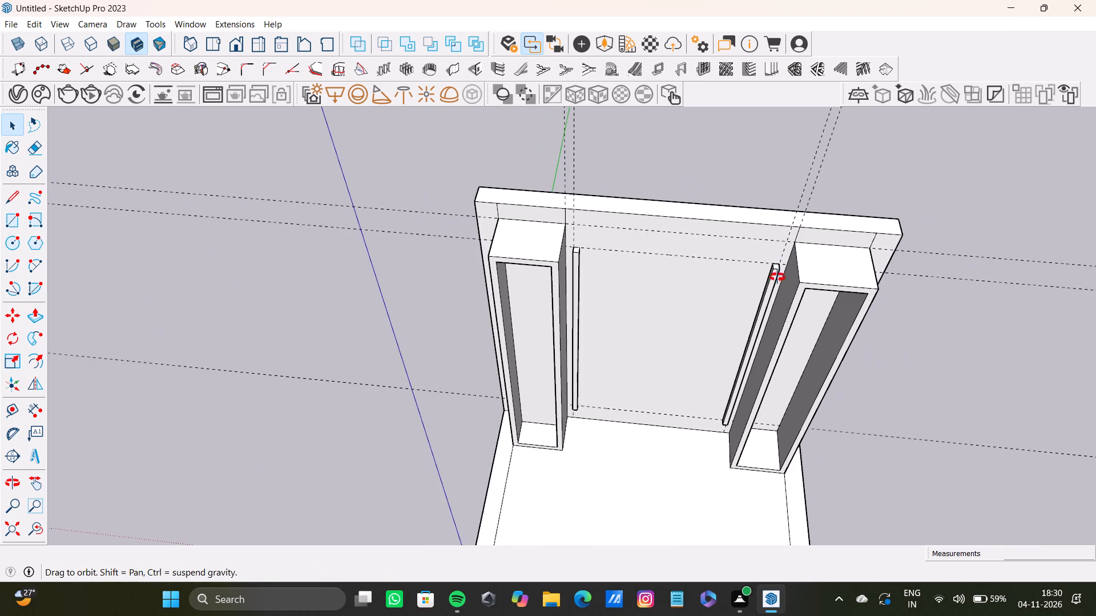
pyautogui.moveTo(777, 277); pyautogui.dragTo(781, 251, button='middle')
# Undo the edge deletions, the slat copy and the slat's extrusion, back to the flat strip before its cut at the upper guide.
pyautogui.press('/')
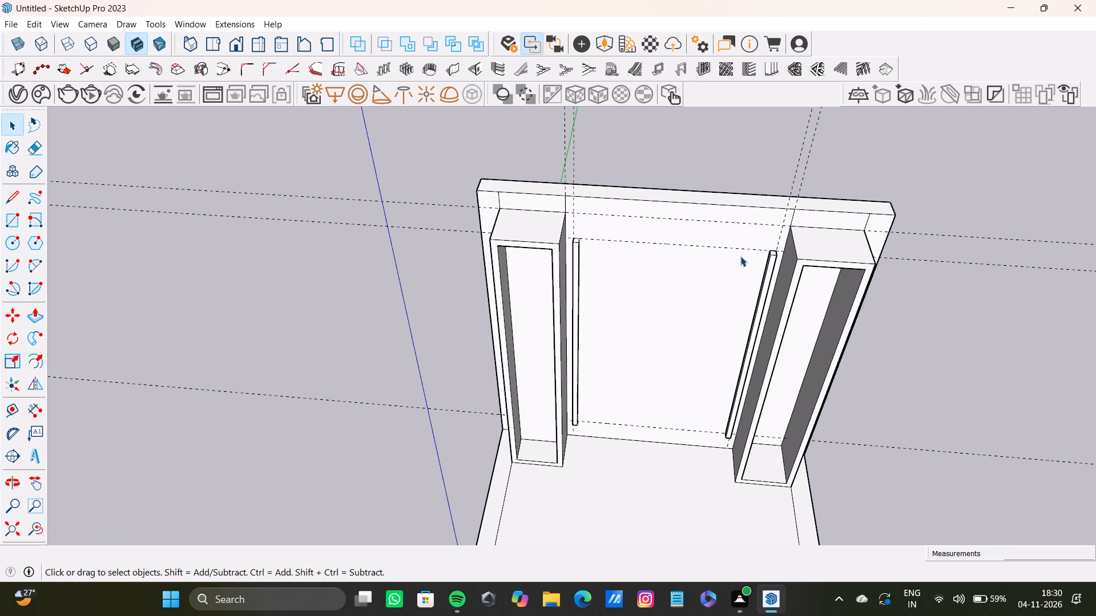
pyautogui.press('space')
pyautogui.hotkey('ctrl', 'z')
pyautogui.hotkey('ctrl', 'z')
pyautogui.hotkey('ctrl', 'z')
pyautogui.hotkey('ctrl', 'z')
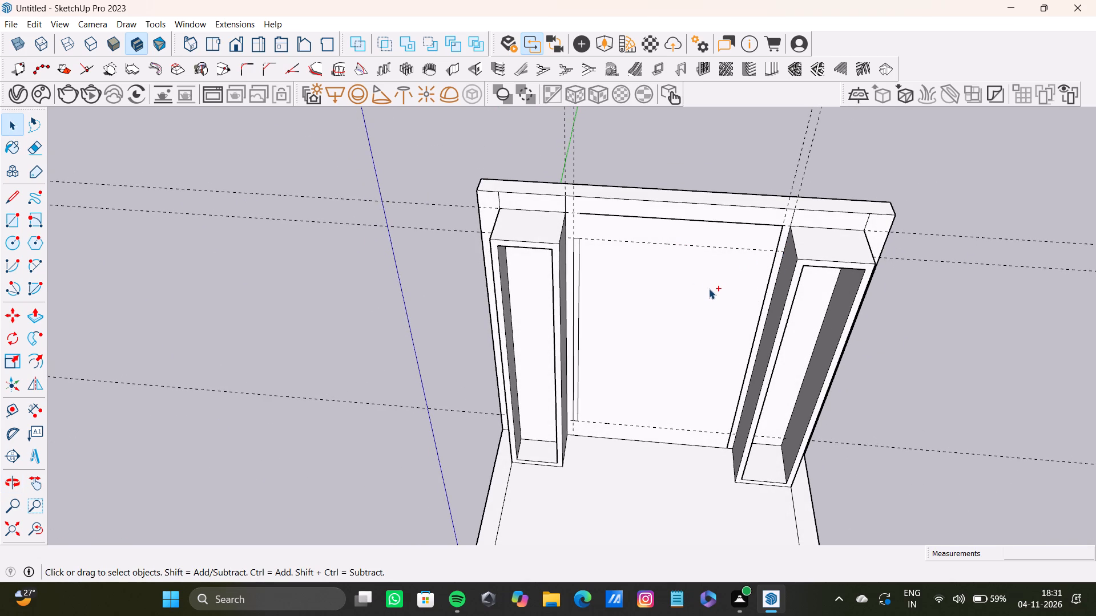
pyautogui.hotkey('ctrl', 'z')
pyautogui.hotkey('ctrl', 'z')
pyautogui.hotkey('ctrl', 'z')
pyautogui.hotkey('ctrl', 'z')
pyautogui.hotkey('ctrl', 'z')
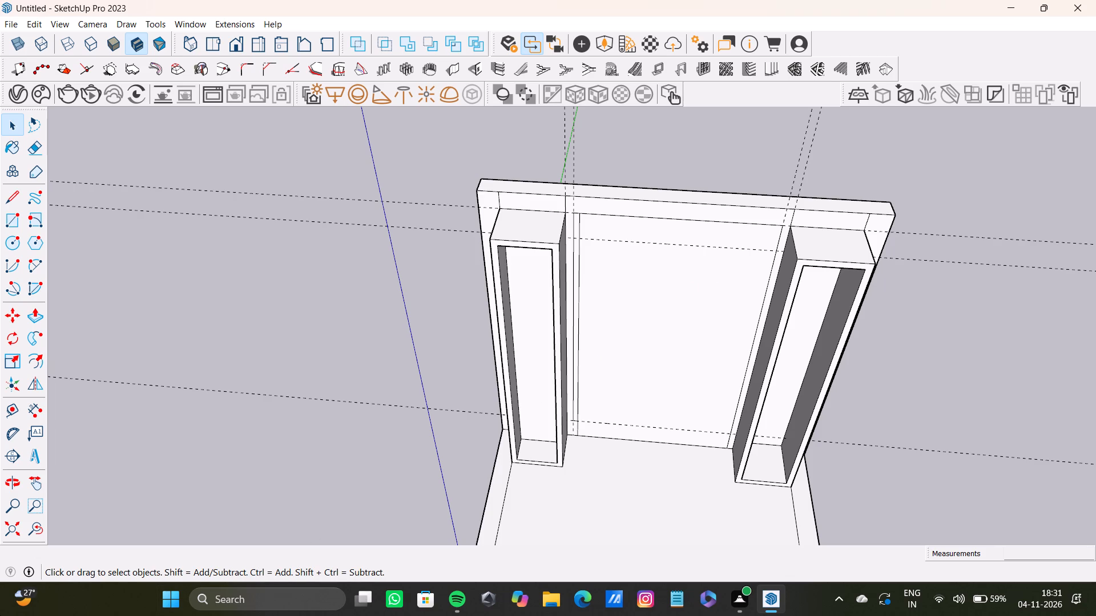
# Draw a line across the narrow strip along the upper horizontal guide.
pyautogui.scroll(3, 590, 336)
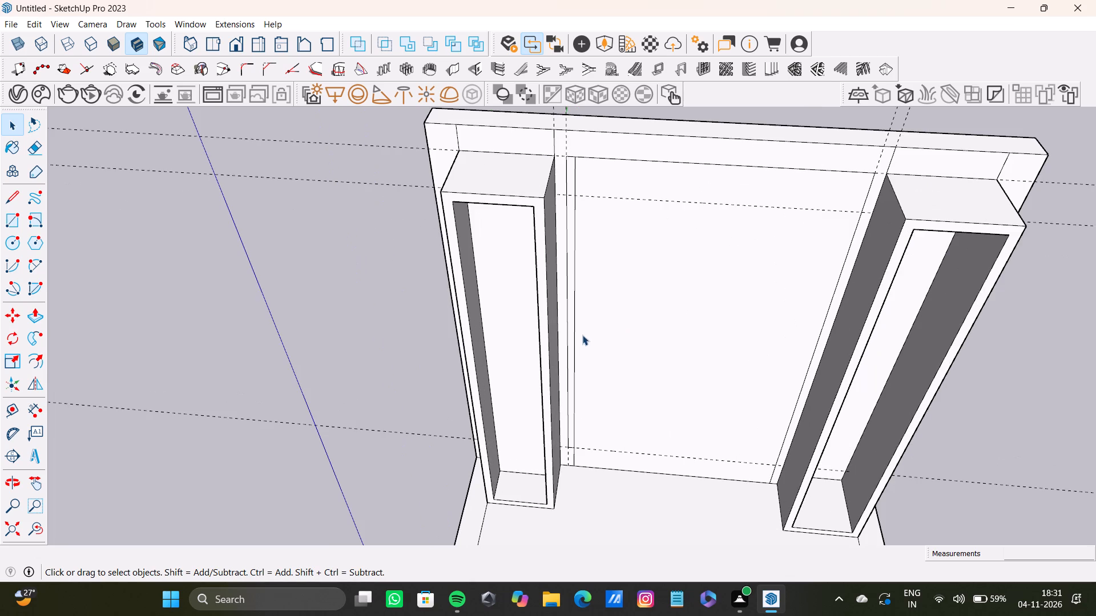
pyautogui.scroll(-3, 582, 333)
pyautogui.scroll(1, 566, 232)
pyautogui.doubleClick(575, 225)
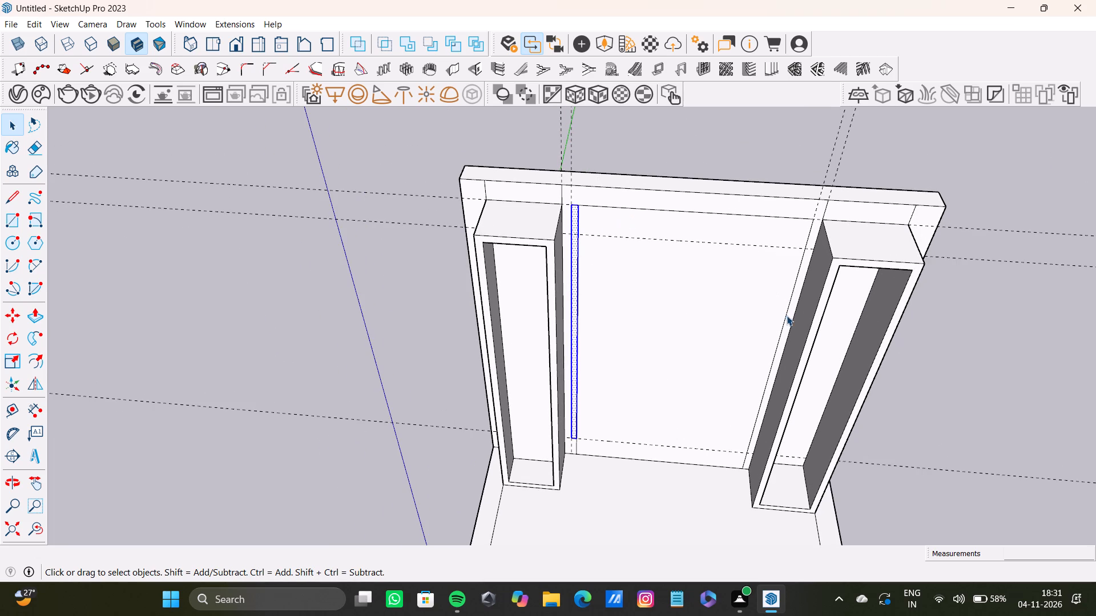
pyautogui.press('l')
pyautogui.scroll(14, 578, 231)
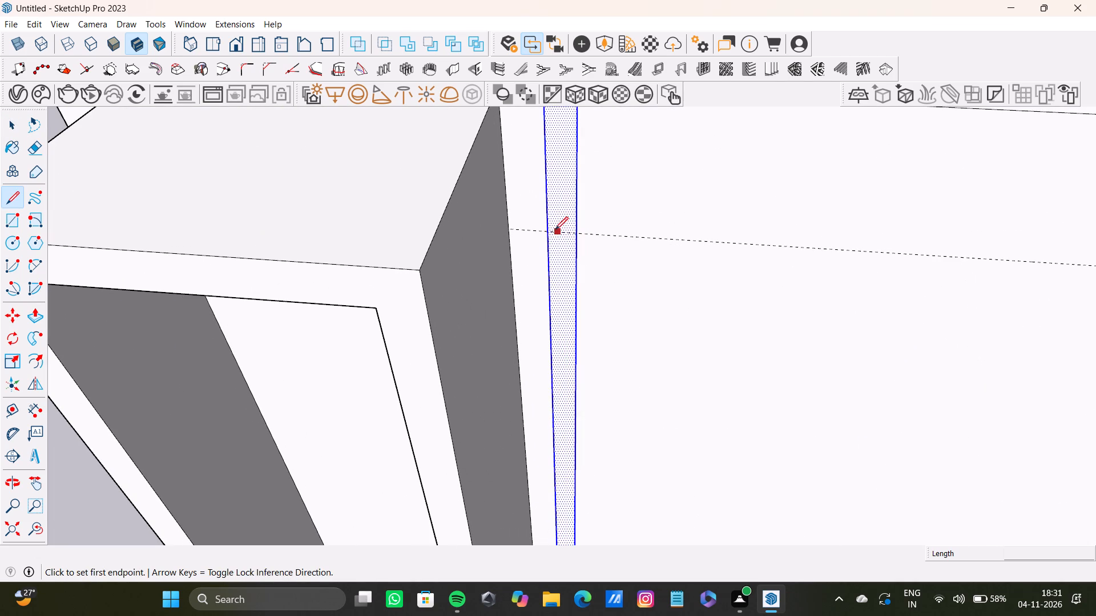
pyautogui.click(547, 232)
pyautogui.click(575, 232)
pyautogui.scroll(-4, 590, 265)
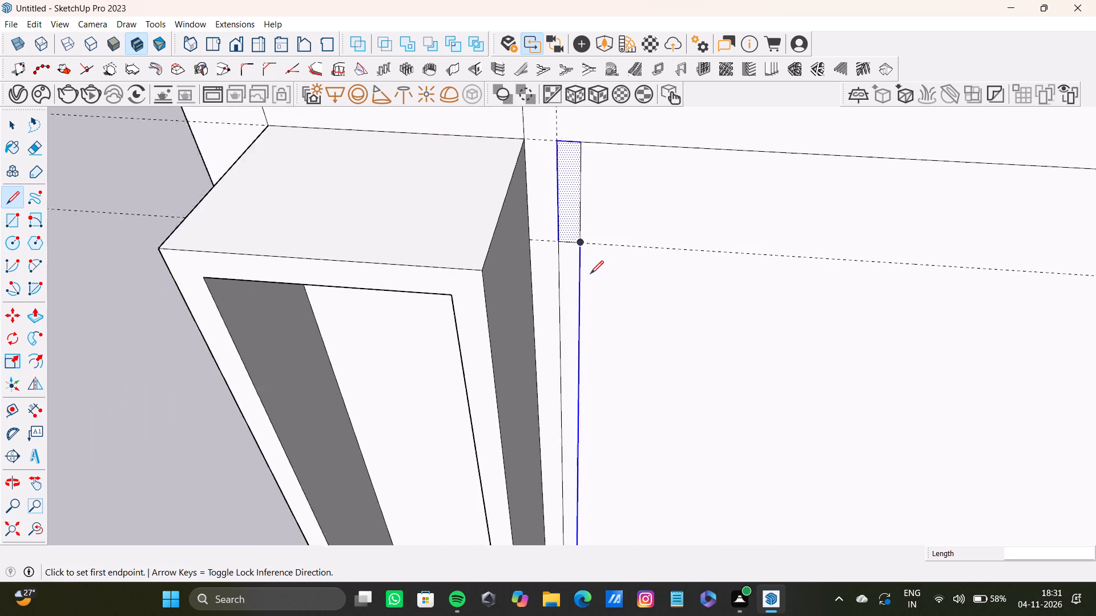
pyautogui.scroll(-3, 590, 274)
pyautogui.moveTo(587, 281); pyautogui.dragTo(586, 296, button='middle')
# Delete the strip's two side edges and its top edge above the upper guide.
pyautogui.press('space')
pyautogui.scroll(3, 565, 228)
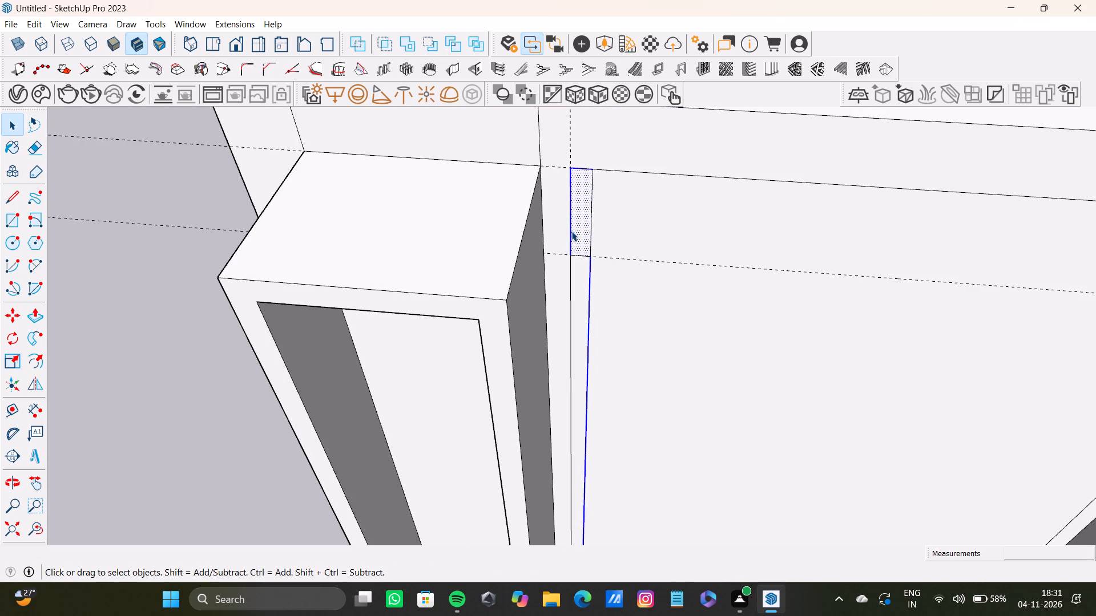
pyautogui.click(571, 231)
pyautogui.press('Delete')
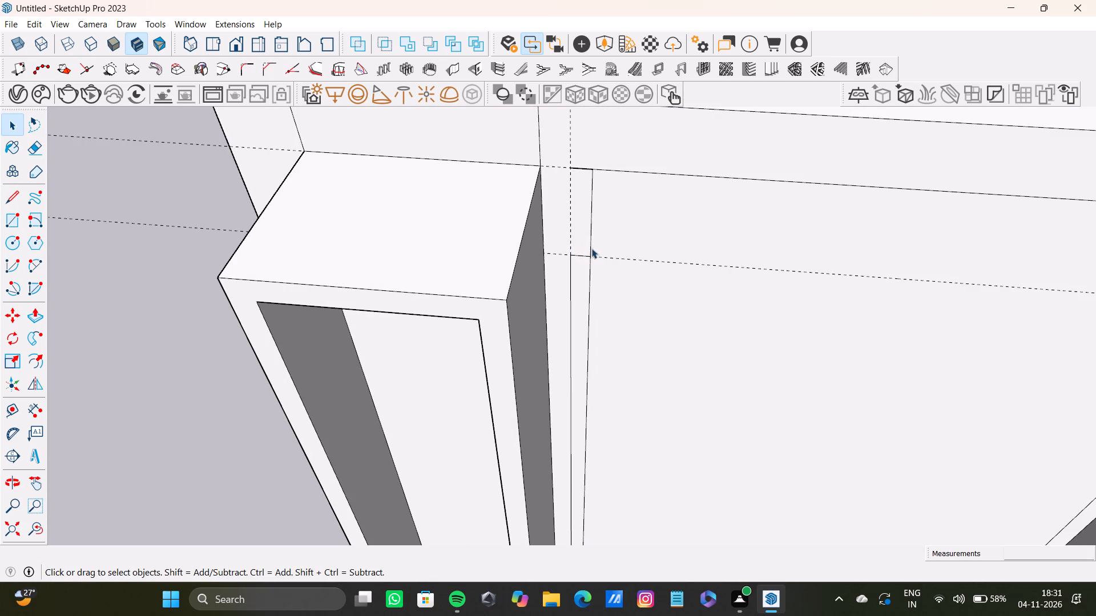
pyautogui.click(590, 248)
pyautogui.press('Delete')
pyautogui.click(578, 167)
pyautogui.press('Delete')
pyautogui.scroll(-8, 647, 271)
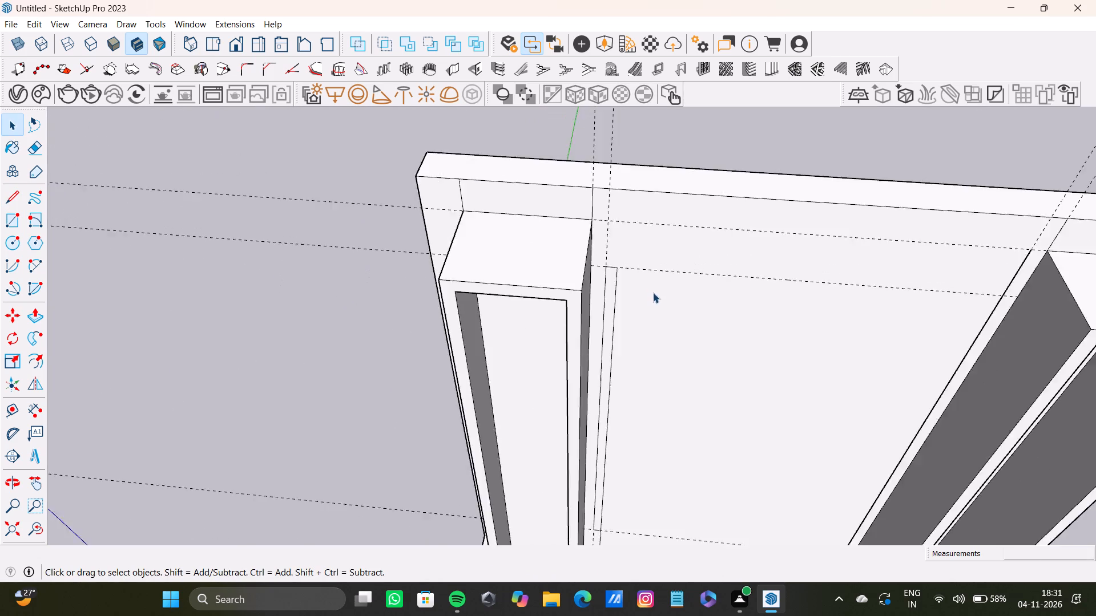
pyautogui.scroll(-3, 653, 293)
# Delete the long vertical edge running along the guide beside the right column on the back wall.
pyautogui.moveTo(690, 331); pyautogui.dragTo(646, 293, button='middle')
pyautogui.scroll(4, 777, 288)
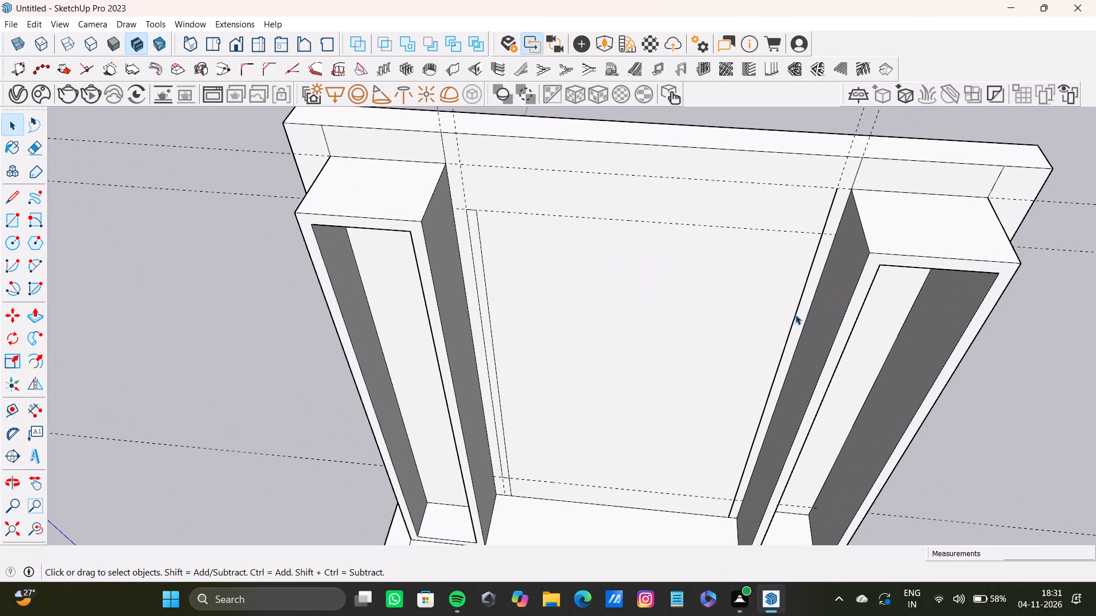
pyautogui.click(795, 315)
pyautogui.press('Delete')
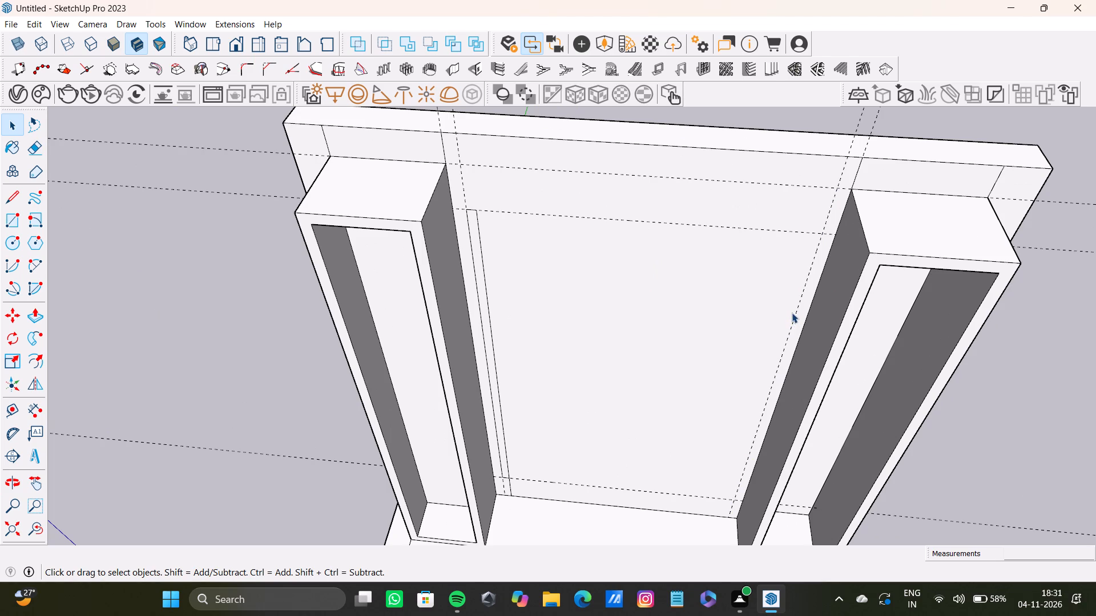
# Delete the strip's leftover side edge below the lower horizontal guide.
pyautogui.scroll(11, 476, 522)
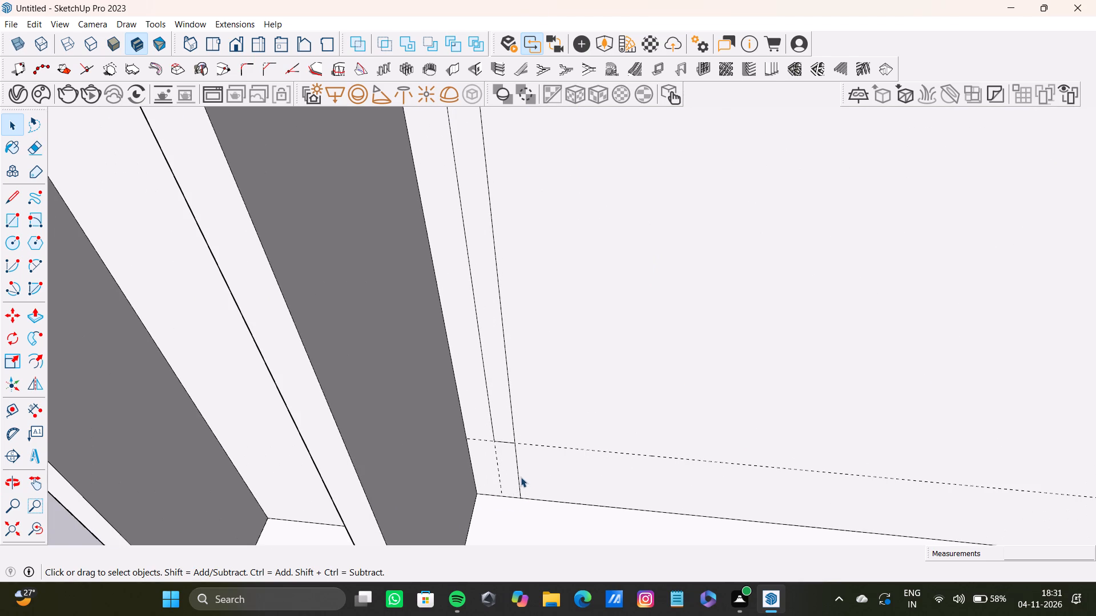
pyautogui.click(519, 480)
pyautogui.press('Delete')
# Pull the strip between the upper and lower guides forward from the back wall to form a slat.
pyautogui.scroll(-15, 586, 207)
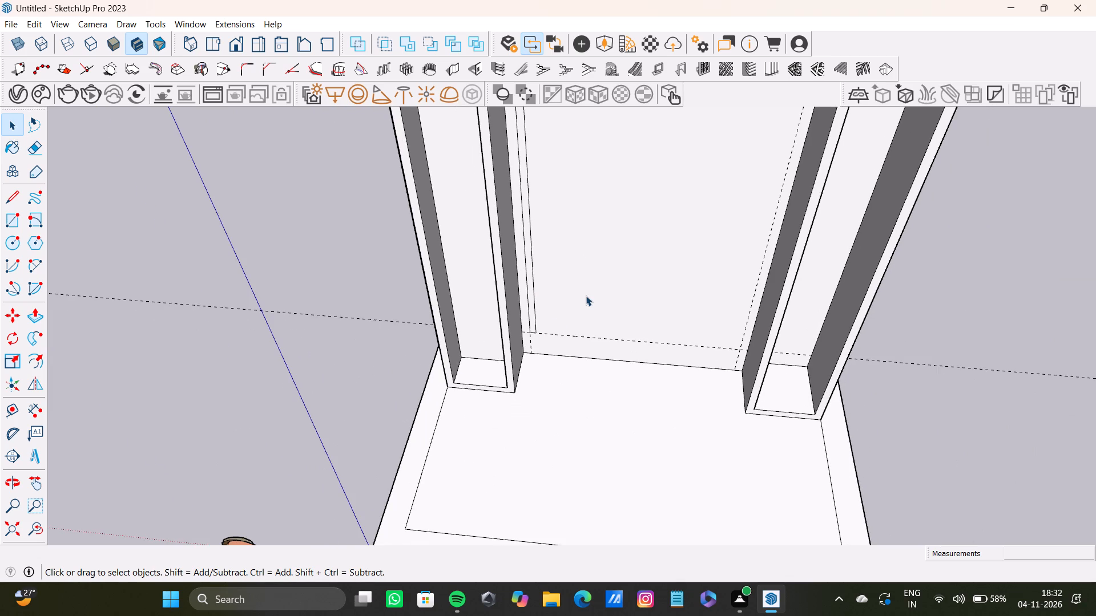
pyautogui.scroll(-8, 557, 253)
pyautogui.keyDown('shift'); pyautogui.moveTo(515, 219); pyautogui.dragTo(407, 306, button='middle'); pyautogui.keyUp('shift')
pyautogui.scroll(8, 453, 276)
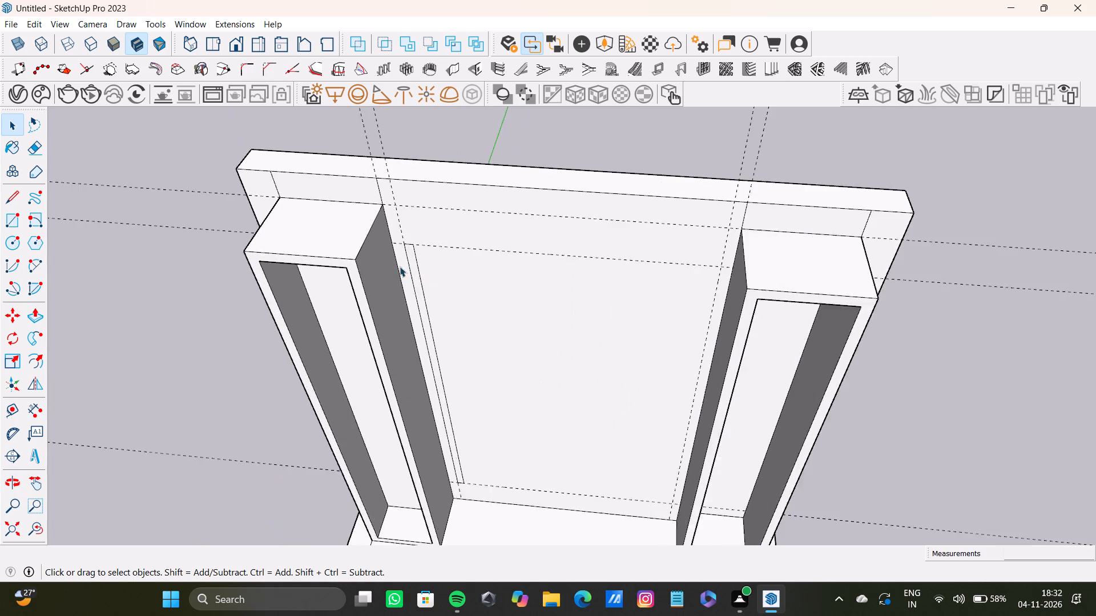
pyautogui.scroll(8, 400, 266)
pyautogui.click(426, 237)
pyautogui.press('p')
pyautogui.moveTo(411, 245); pyautogui.dragTo(411, 251)
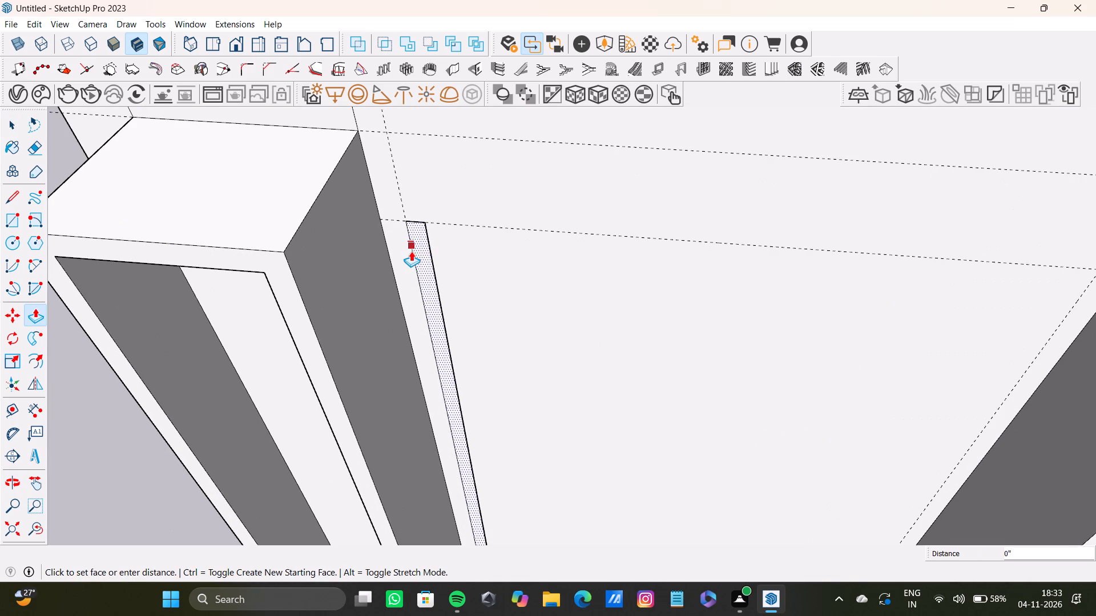
pyautogui.moveTo(411, 251); pyautogui.dragTo(410, 254)
pyautogui.moveTo(415, 234); pyautogui.dragTo(405, 250)
pyautogui.press('space')
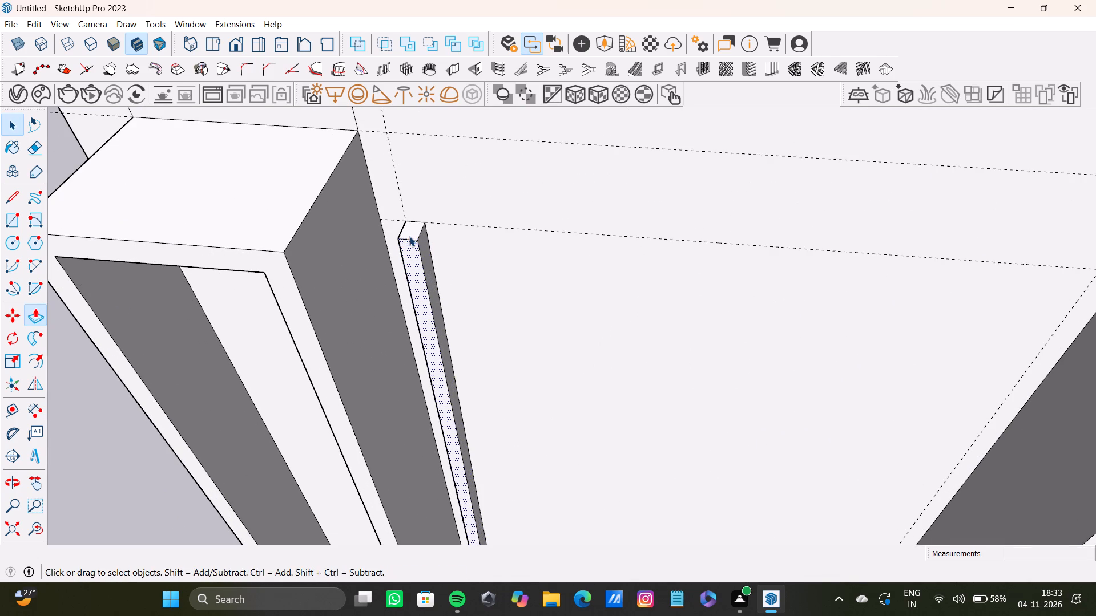
pyautogui.press('space')
# Copy the whole slat, all faces included, along the lower guide about 6' 4 5/8" to the vertical guide beside the right column.
pyautogui.moveTo(424, 243); pyautogui.dragTo(329, 252, button='middle')
pyautogui.scroll(4, 433, 257)
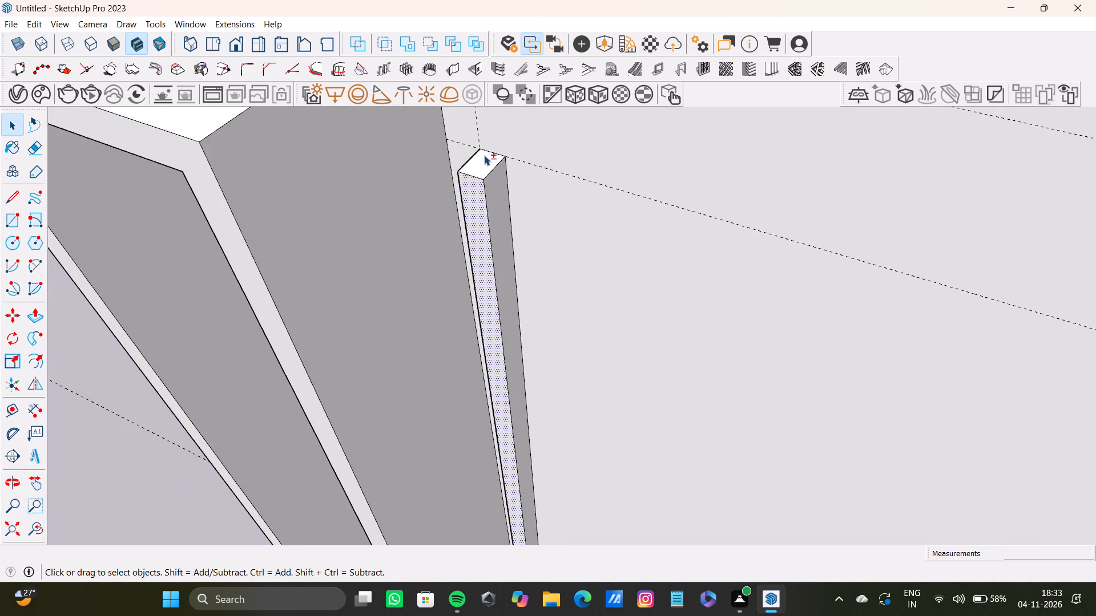
pyautogui.keyDown('shift'); pyautogui.doubleClick(481, 165); pyautogui.keyUp('shift')
pyautogui.keyDown('shift'); pyautogui.doubleClick(495, 181); pyautogui.keyUp('shift')
pyautogui.keyDown('shift'); pyautogui.doubleClick(474, 196); pyautogui.keyUp('shift')
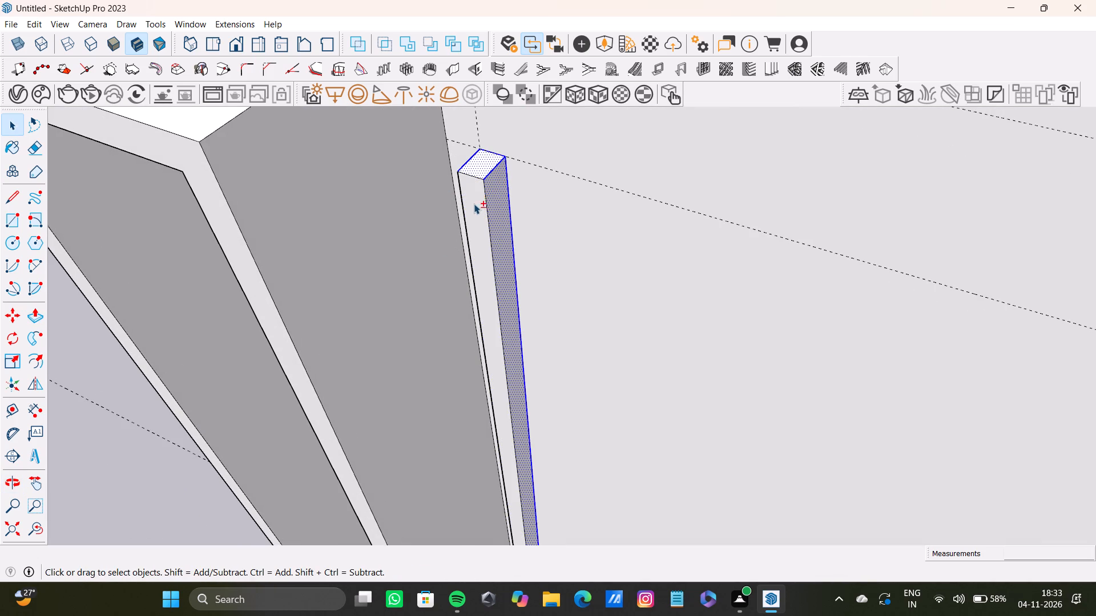
pyautogui.keyDown('shift'); pyautogui.doubleClick(474, 205); pyautogui.keyUp('shift')
pyautogui.moveTo(451, 212); pyautogui.dragTo(594, 290, button='middle')
pyautogui.scroll(8, 267, 157)
pyautogui.moveTo(377, 217); pyautogui.dragTo(468, 216, button='middle')
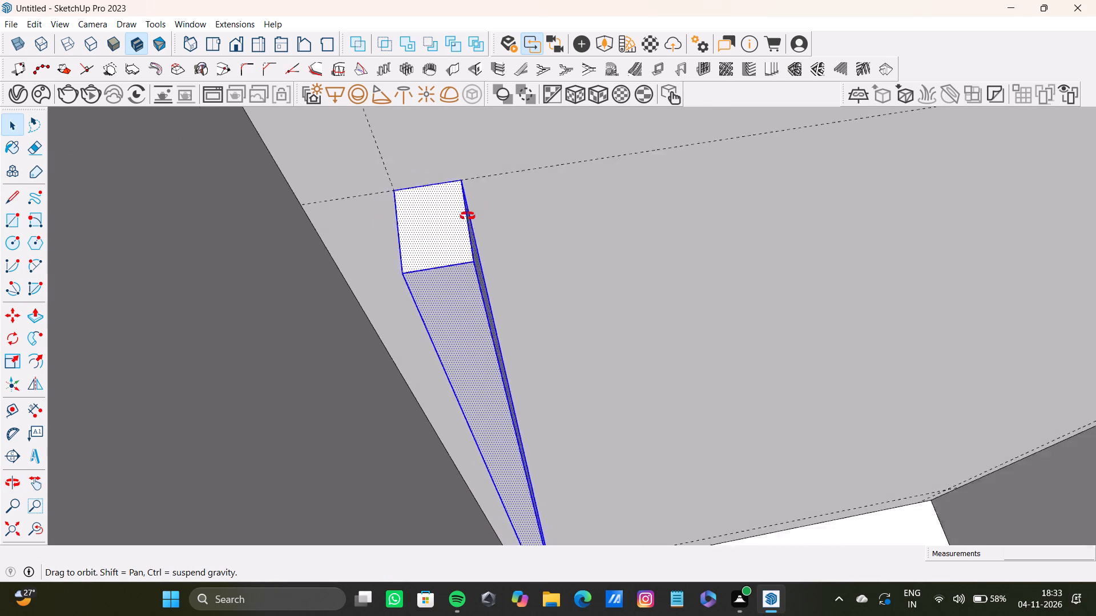
pyautogui.moveTo(468, 216); pyautogui.dragTo(464, 220, button='middle')
pyautogui.keyDown('shift'); pyautogui.scroll(4, 382, 279); pyautogui.keyUp('shift')
pyautogui.moveTo(378, 279); pyautogui.dragTo(469, 254, button='middle')
pyautogui.keyDown('shift'); pyautogui.doubleClick(388, 345); pyautogui.keyUp('shift')
pyautogui.keyDown('shift'); pyautogui.scroll(-4, 388, 339); pyautogui.keyUp('shift')
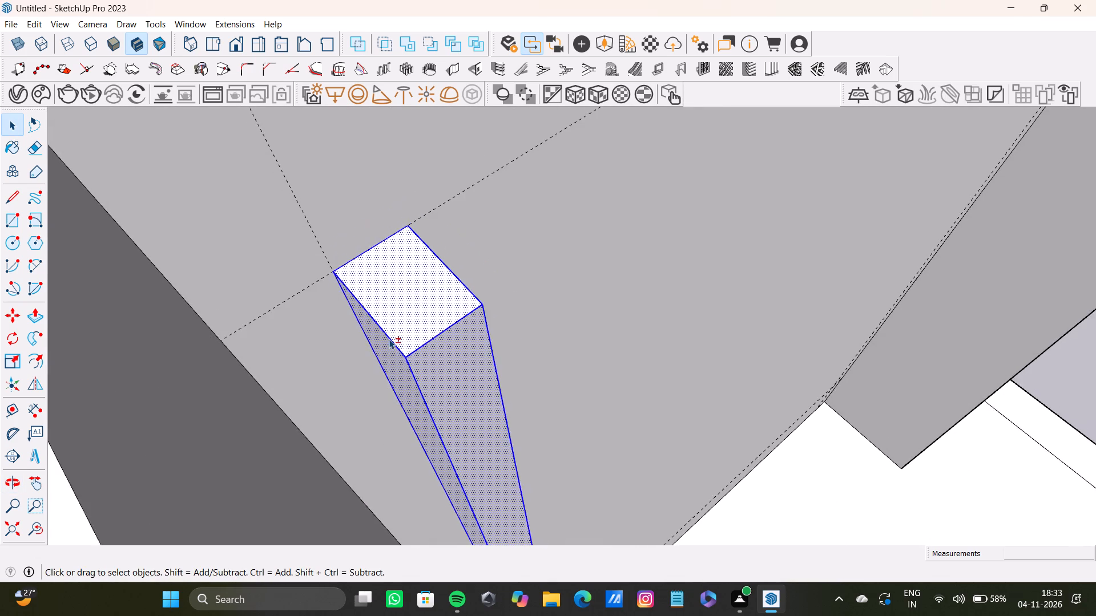
pyautogui.keyDown('shift'); pyautogui.scroll(-14, 389, 339); pyautogui.keyUp('shift')
pyautogui.moveTo(449, 364); pyautogui.dragTo(325, 334, button='middle')
pyautogui.scroll(-3, 554, 431)
pyautogui.keyDown('shift'); pyautogui.moveTo(566, 472); pyautogui.dragTo(428, 279, button='middle'); pyautogui.keyUp('shift')
pyautogui.scroll(-1, 549, 421)
pyautogui.moveTo(546, 426); pyautogui.dragTo(282, 317, button='middle')
pyautogui.scroll(4, 444, 391)
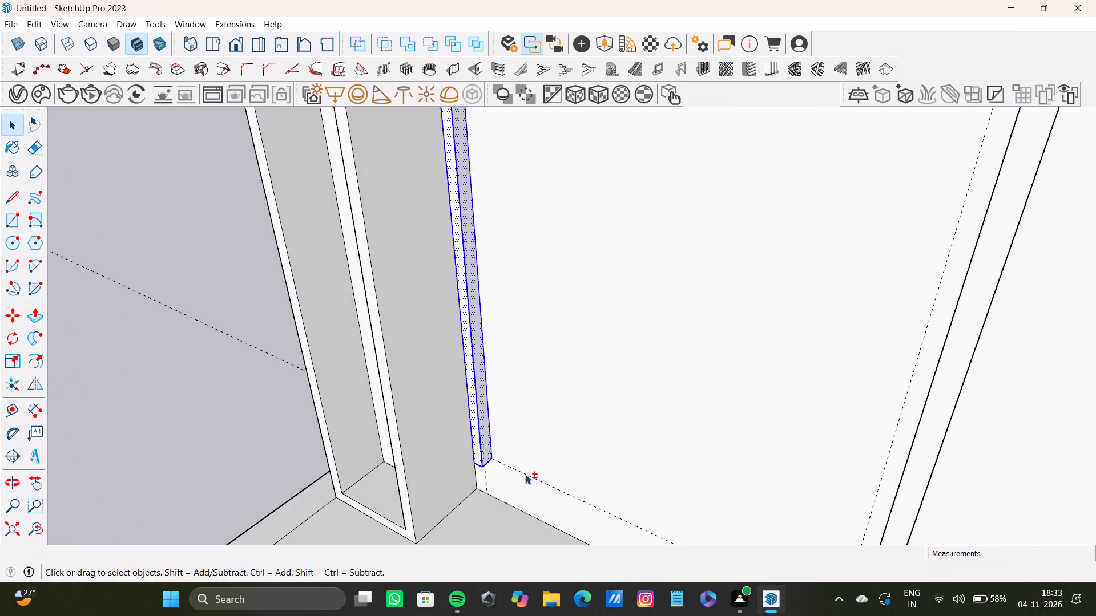
pyautogui.scroll(4, 525, 474)
pyautogui.keyDown('shift'); pyautogui.moveTo(462, 432); pyautogui.dragTo(461, 315, button='middle'); pyautogui.keyUp('shift')
pyautogui.scroll(9, 509, 377)
pyautogui.moveTo(433, 333); pyautogui.dragTo(371, 144, button='middle')
pyautogui.scroll(7, 423, 274)
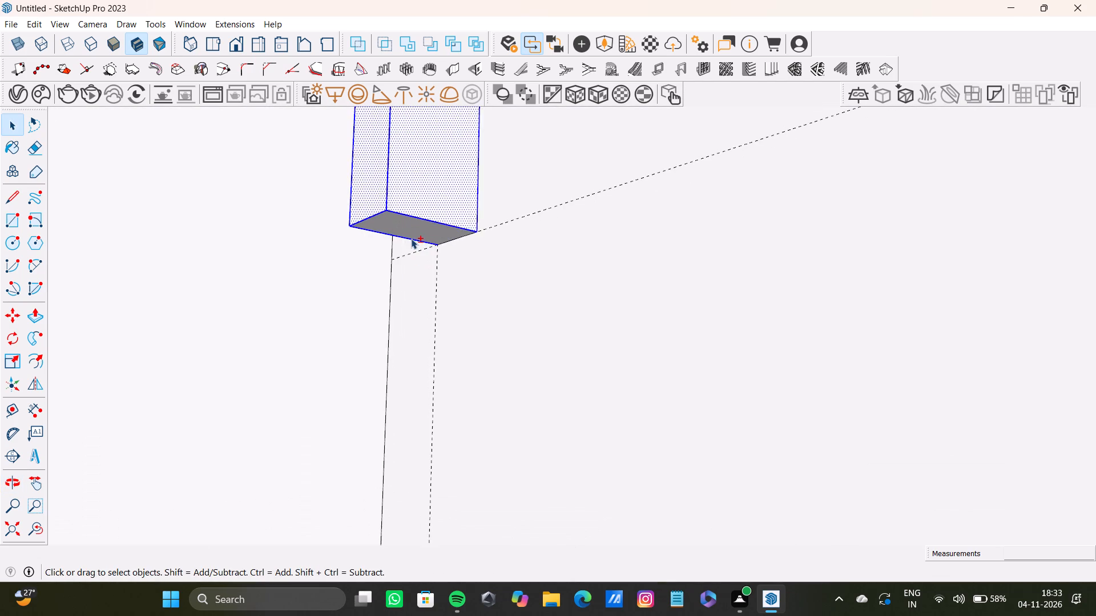
pyautogui.keyDown('shift'); pyautogui.doubleClick(413, 228); pyautogui.keyUp('shift')
pyautogui.press('m')
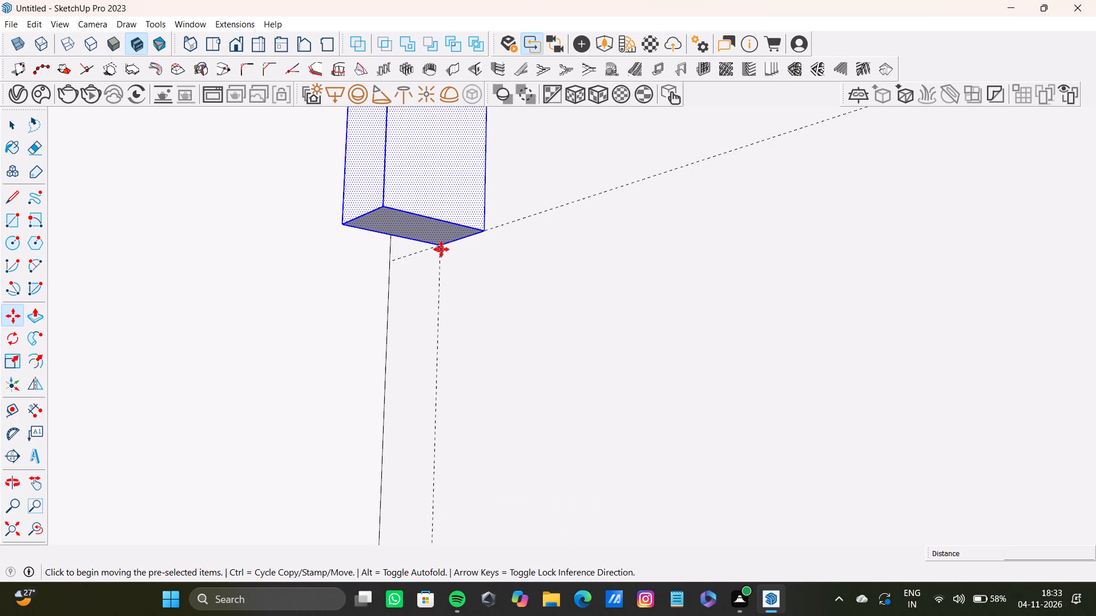
pyautogui.keyDown('ctrl'); pyautogui.click(442, 248); pyautogui.keyUp('ctrl')
pyautogui.scroll(-10, 633, 270)
pyautogui.keyDown('shift'); pyautogui.scroll(1, 472, 212); pyautogui.keyUp('shift')
pyautogui.keyDown('shift'); pyautogui.moveTo(471, 212); pyautogui.dragTo(519, 342, button='middle'); pyautogui.keyUp('shift')
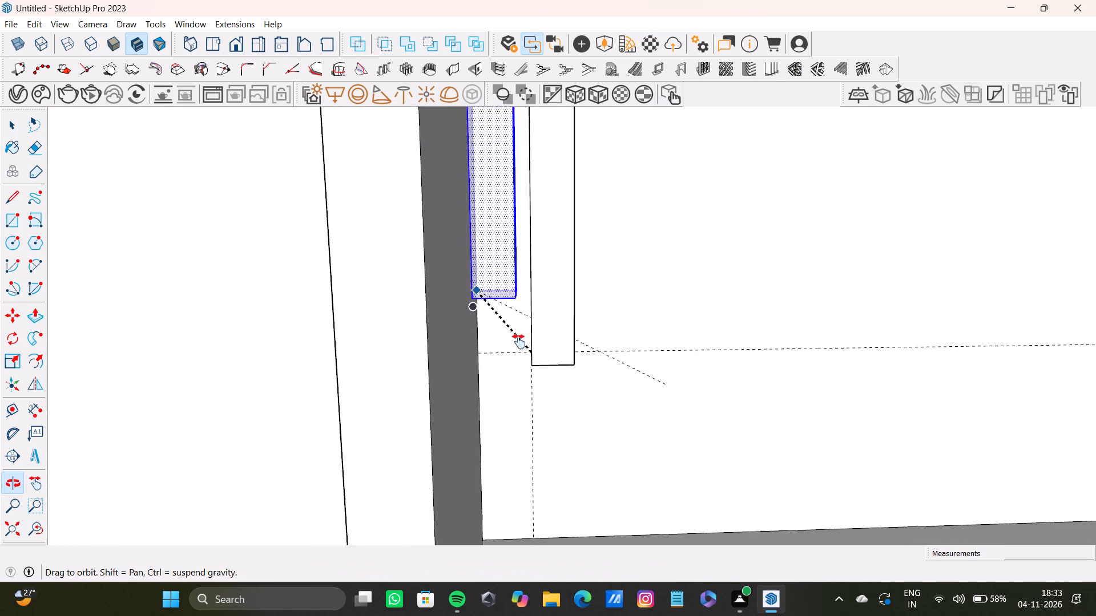
pyautogui.keyDown('shift'); pyautogui.moveTo(519, 342); pyautogui.dragTo(308, 352, button='middle'); pyautogui.keyUp('shift')
pyautogui.scroll(-3, 725, 400)
pyautogui.keyDown('shift'); pyautogui.moveTo(790, 387); pyautogui.dragTo(353, 344, button='middle'); pyautogui.keyUp('shift')
pyautogui.scroll(-3, 710, 355)
pyautogui.keyDown('shift'); pyautogui.moveTo(725, 358); pyautogui.dragTo(562, 385, button='middle'); pyautogui.keyUp('shift')
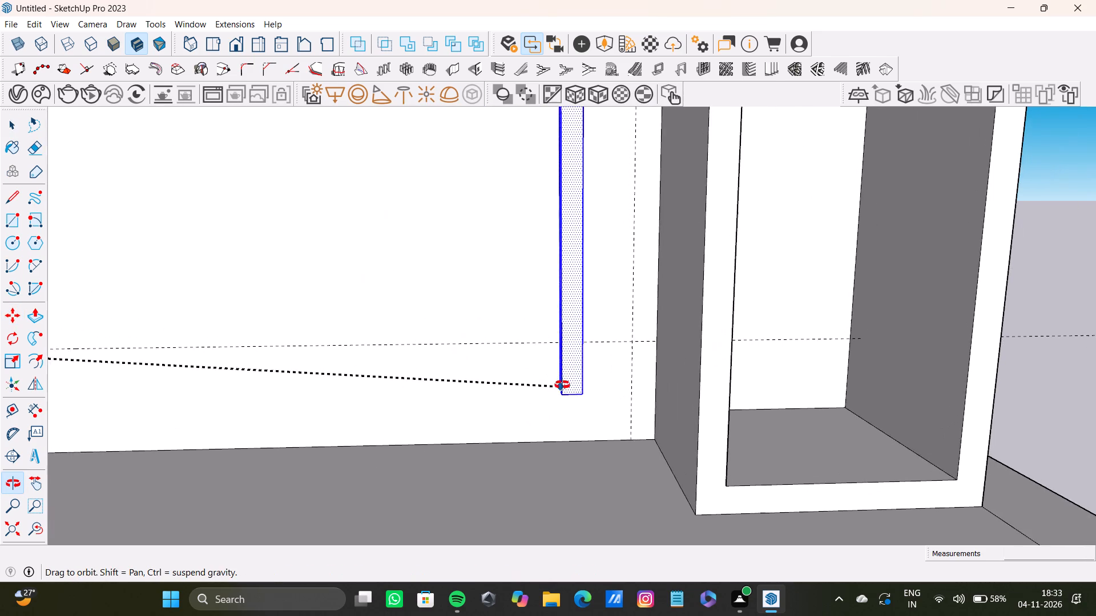
pyautogui.keyDown('shift'); pyautogui.moveTo(562, 385); pyautogui.dragTo(563, 384, button='middle'); pyautogui.keyUp('shift')
pyautogui.scroll(7, 577, 355)
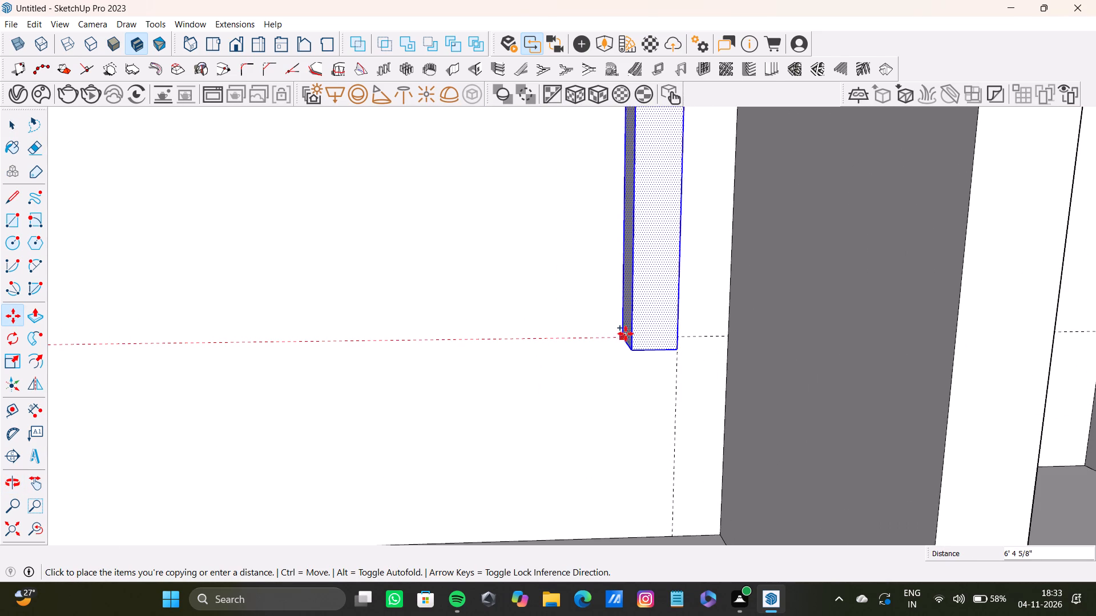
pyautogui.click(628, 334)
# Fill the distance between the original slat and its copy with an array divided into 21 equal spaces (/21).
pyautogui.press('/')
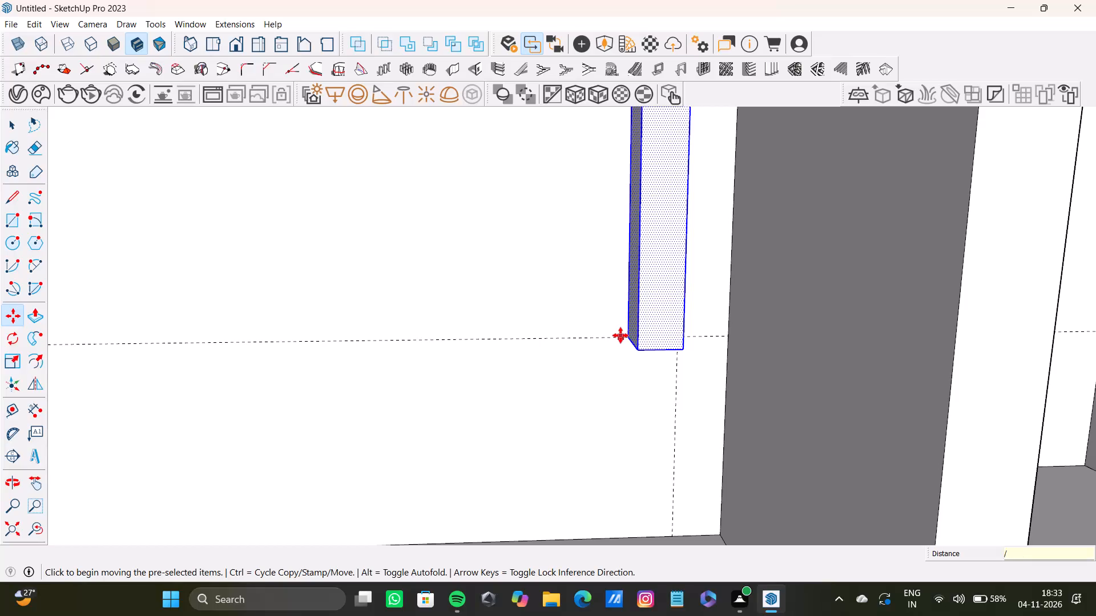
pyautogui.write('21')
pyautogui.press('Return')
pyautogui.scroll(-2, 518, 280)
pyautogui.press('space')
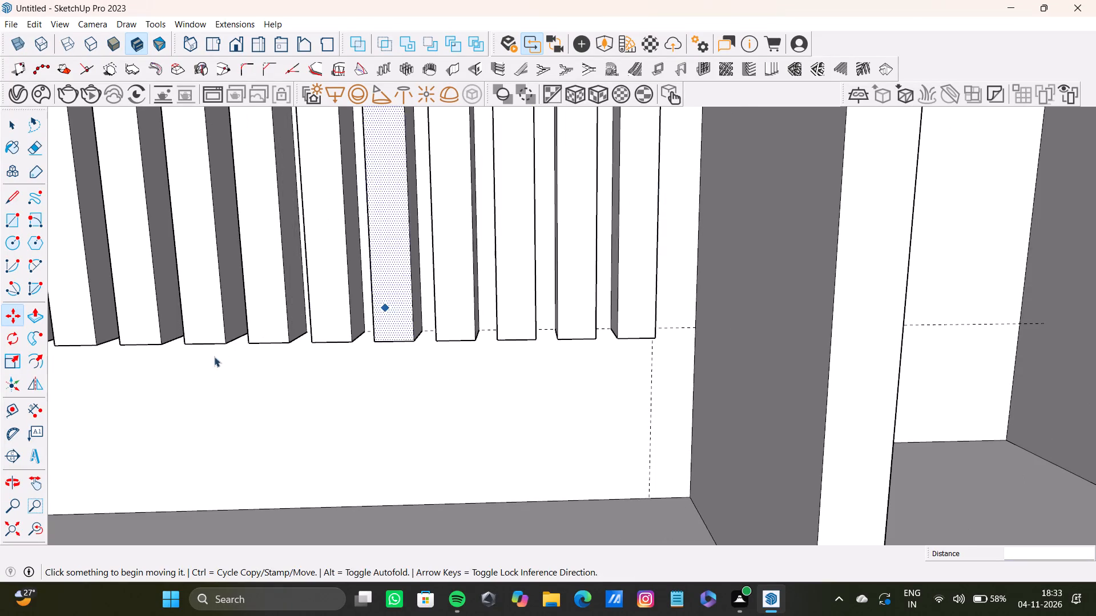
pyautogui.press('space')
# Shorten the second slat from the left column by pushing its bottom face up about 7 9/16".
pyautogui.click(18, 531)
pyautogui.keyDown('shift'); pyautogui.moveTo(349, 334); pyautogui.dragTo(330, 416, button='middle'); pyautogui.keyUp('shift')
pyautogui.keyDown('shift'); pyautogui.scroll(-1, 304, 428); pyautogui.keyUp('shift')
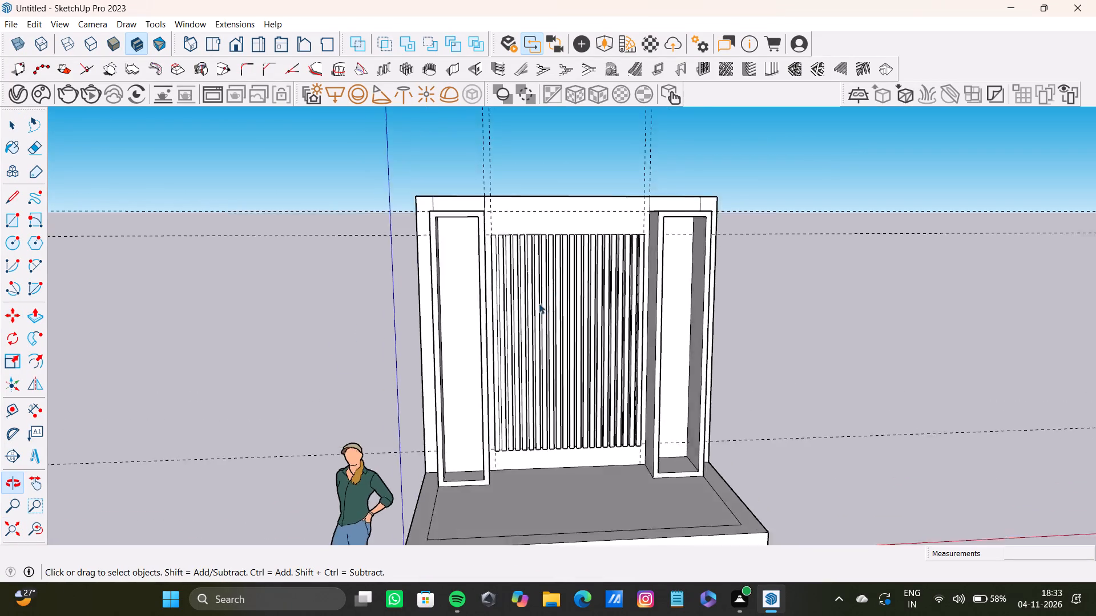
pyautogui.scroll(8, 555, 276)
pyautogui.moveTo(534, 249); pyautogui.dragTo(418, 125, button='middle')
pyautogui.scroll(12, 396, 339)
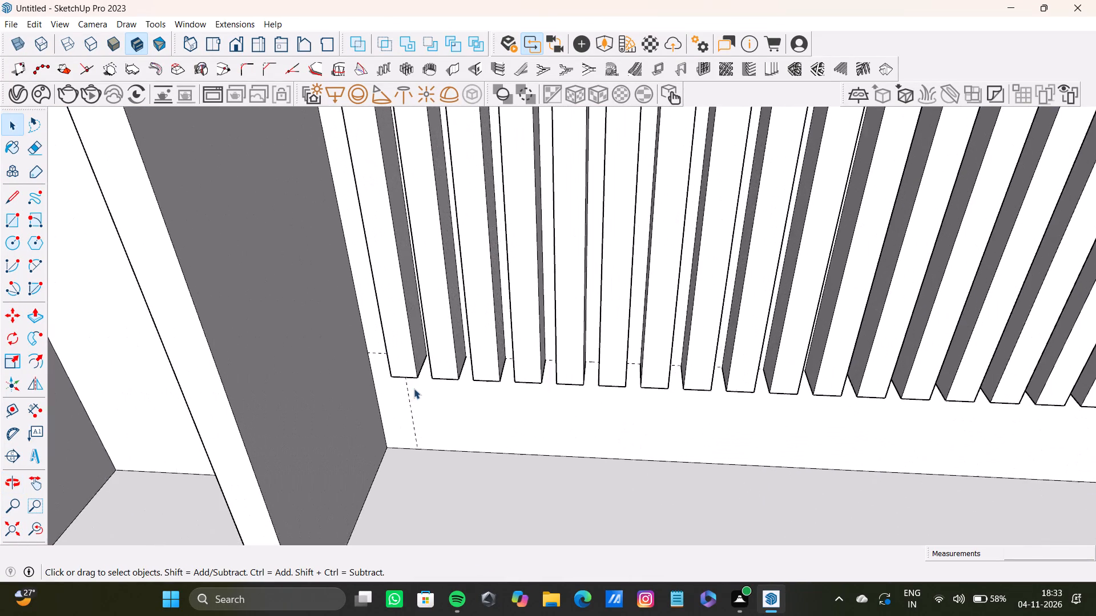
pyautogui.moveTo(414, 388); pyautogui.dragTo(386, 232, button='middle')
pyautogui.scroll(4, 450, 367)
pyautogui.moveTo(443, 370); pyautogui.dragTo(440, 234, button='middle')
pyautogui.scroll(3, 432, 362)
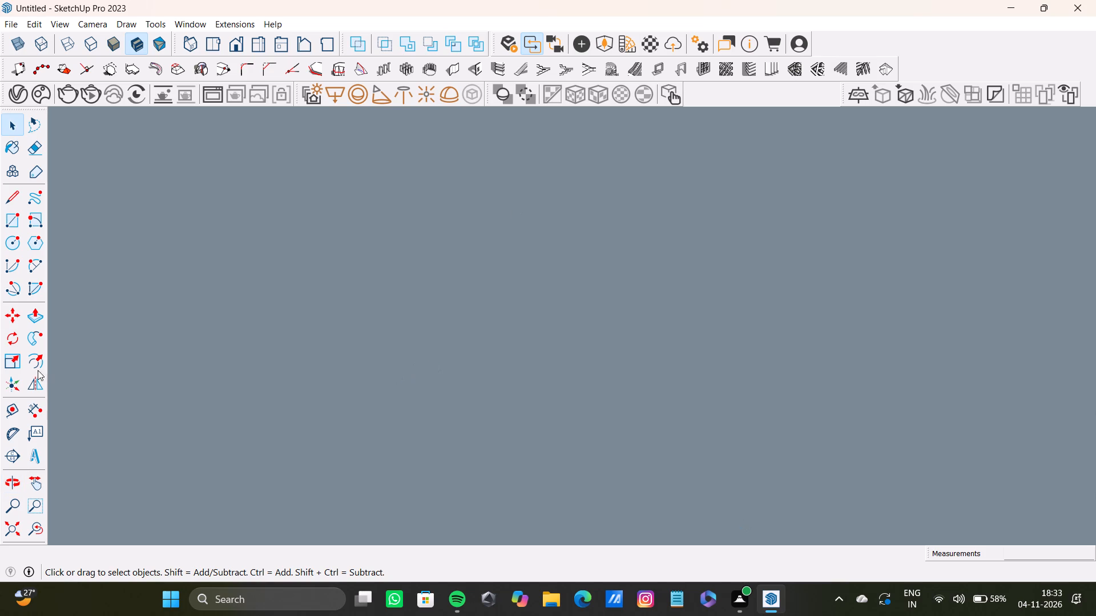
pyautogui.click(15, 533)
pyautogui.scroll(4, 533, 359)
pyautogui.moveTo(542, 366); pyautogui.dragTo(542, 439, button='middle')
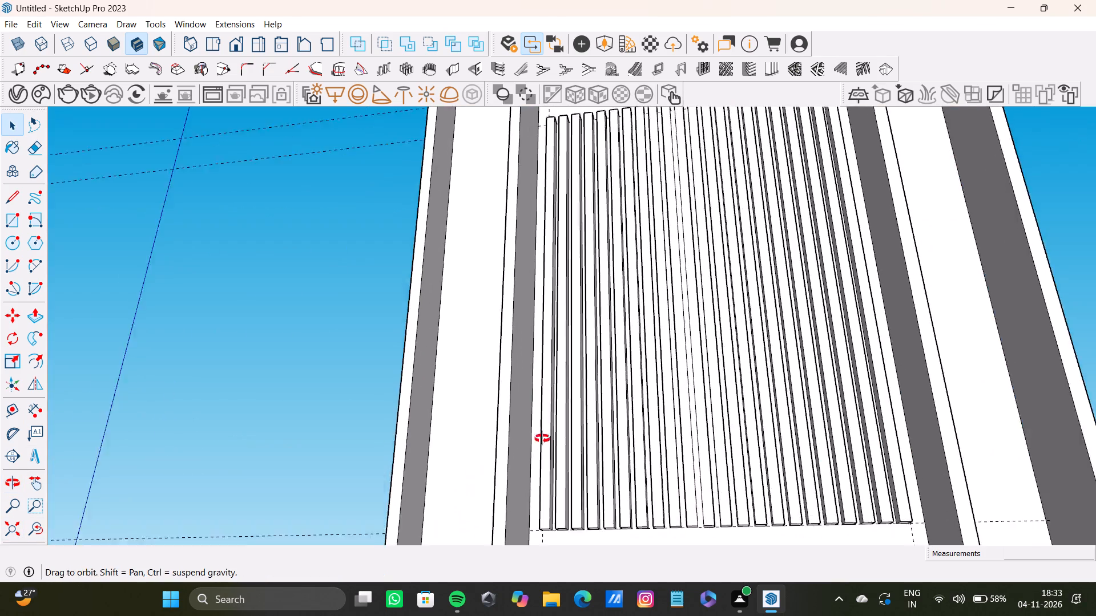
pyautogui.moveTo(542, 439); pyautogui.dragTo(365, 278, button='middle')
pyautogui.scroll(20, 393, 299)
pyautogui.scroll(1, 393, 299)
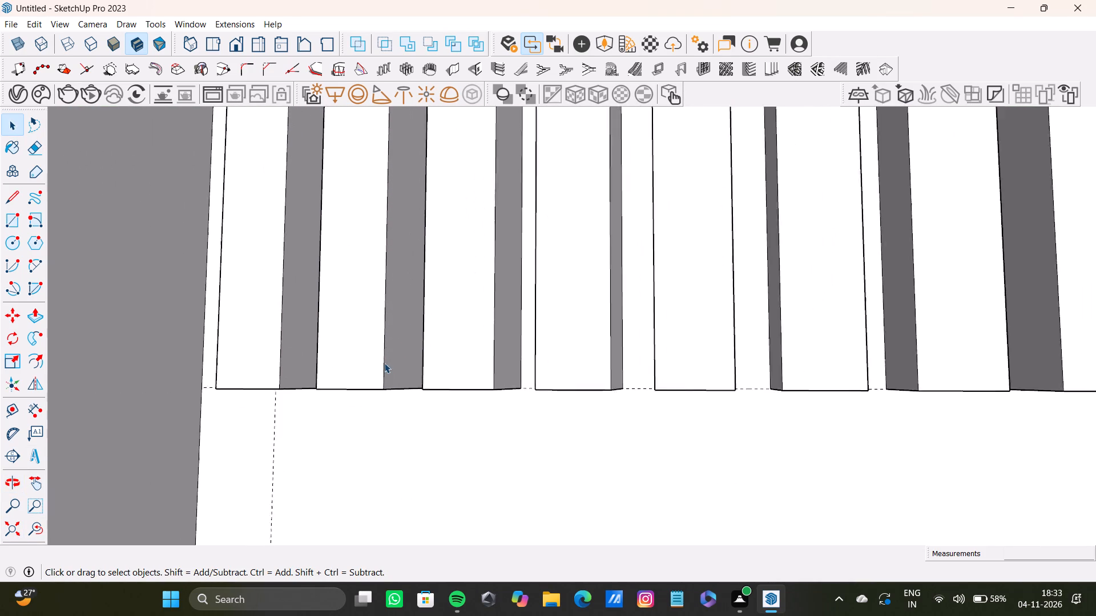
pyautogui.scroll(2, 384, 363)
pyautogui.moveTo(384, 357); pyautogui.dragTo(375, 309, button='middle')
pyautogui.click(383, 407)
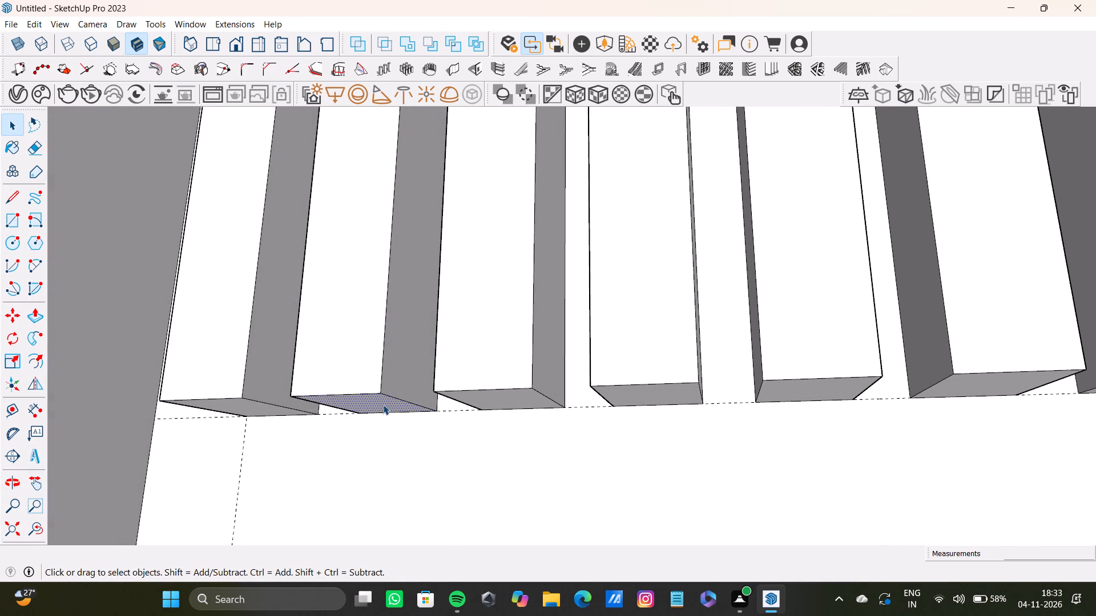
pyautogui.press('p')
pyautogui.moveTo(383, 403); pyautogui.dragTo(386, 133)
pyautogui.scroll(-13, 356, 161)
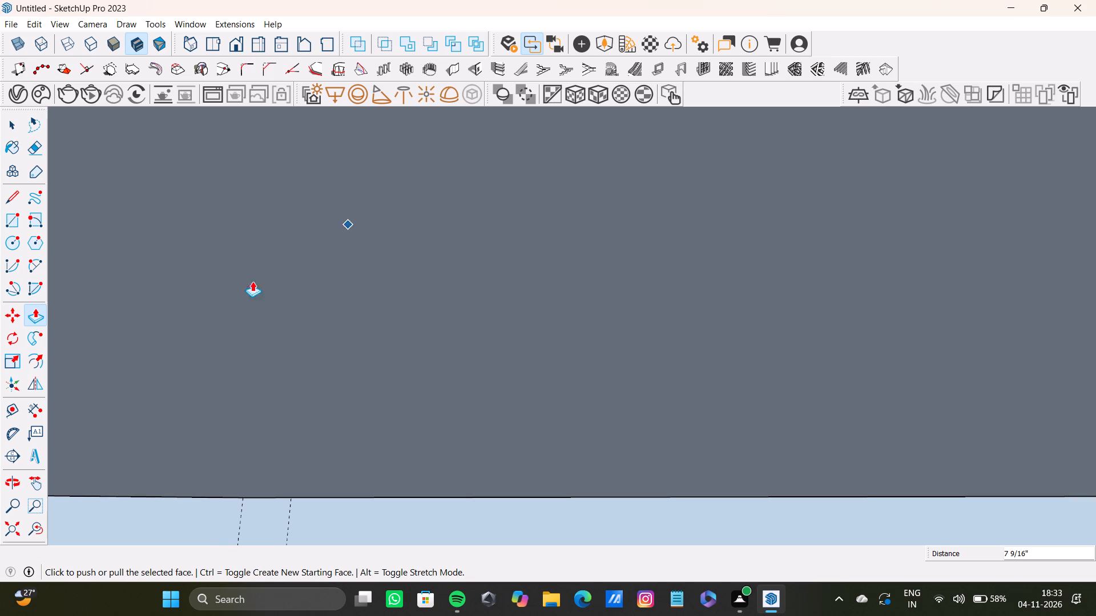
# Push the second slat's bottom face up a further 1' 8 13/16" or so.
pyautogui.click(12, 525)
pyautogui.moveTo(546, 284); pyautogui.dragTo(551, 392, button='middle')
pyautogui.scroll(8, 581, 414)
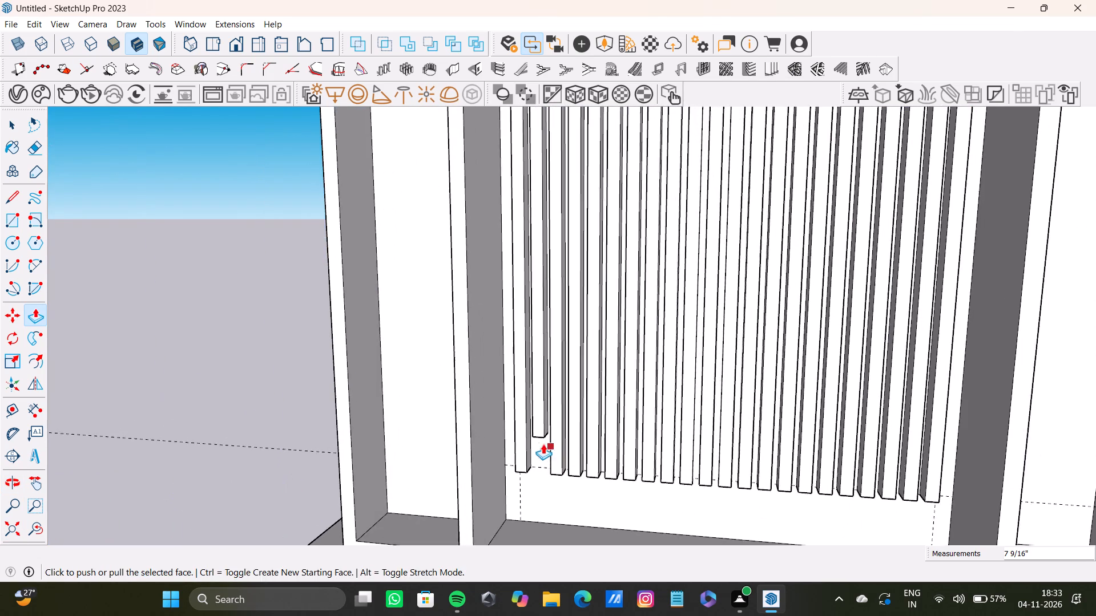
pyautogui.scroll(2, 543, 444)
pyautogui.moveTo(541, 437); pyautogui.dragTo(540, 292)
pyautogui.scroll(-11, 533, 293)
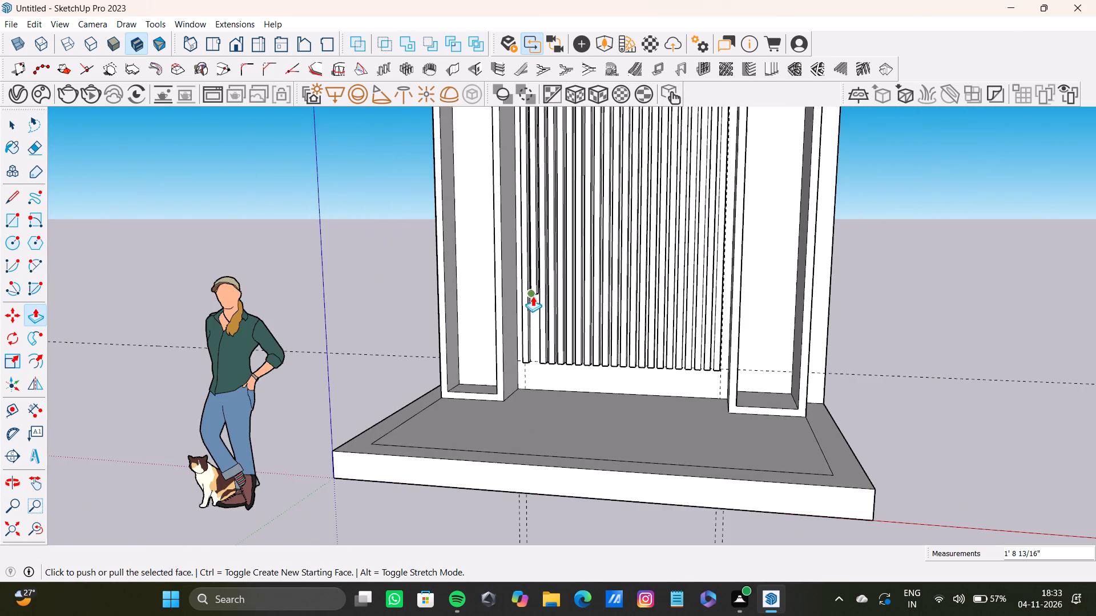
pyautogui.scroll(-3, 535, 293)
# Shorten the third slat from the left column by pushing its top face down about 1' 2 3/8".
pyautogui.keyDown('shift'); pyautogui.moveTo(535, 293); pyautogui.dragTo(524, 370, button='middle'); pyautogui.keyUp('shift')
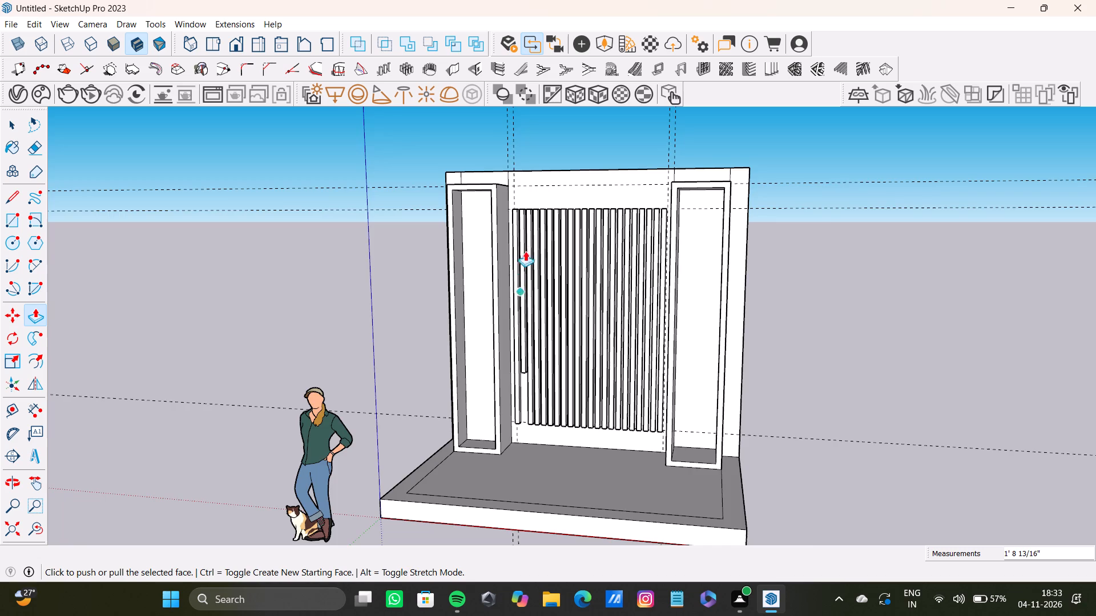
pyautogui.scroll(15, 539, 193)
pyautogui.press('space')
pyautogui.moveTo(511, 209); pyautogui.dragTo(506, 309, button='middle')
pyautogui.scroll(2, 467, 166)
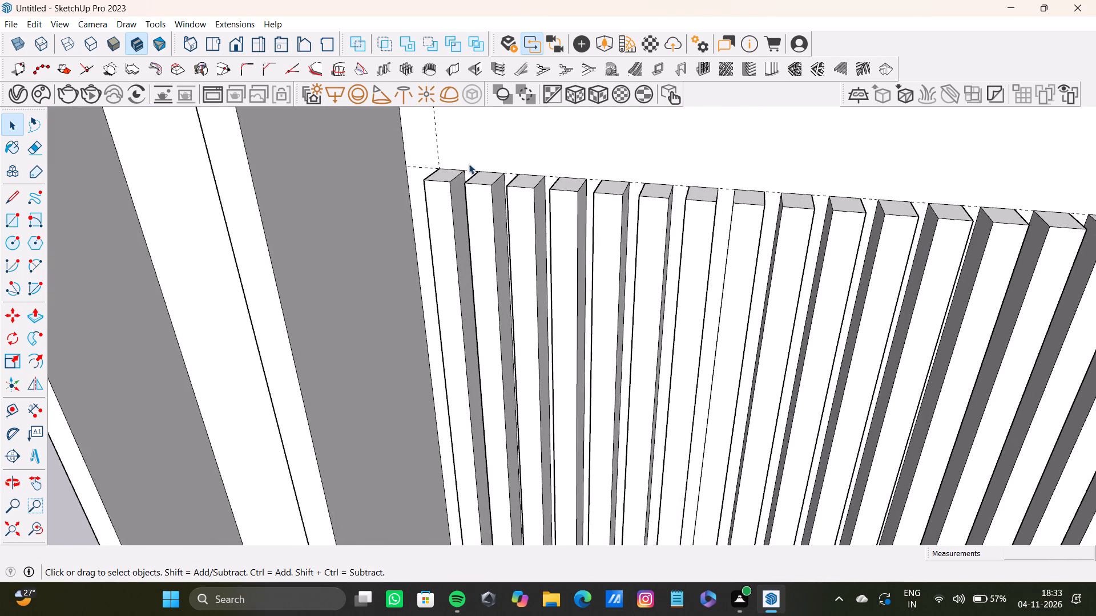
pyautogui.scroll(3, 469, 164)
pyautogui.click(534, 185)
pyautogui.press('p')
pyautogui.moveTo(539, 189); pyautogui.dragTo(547, 299)
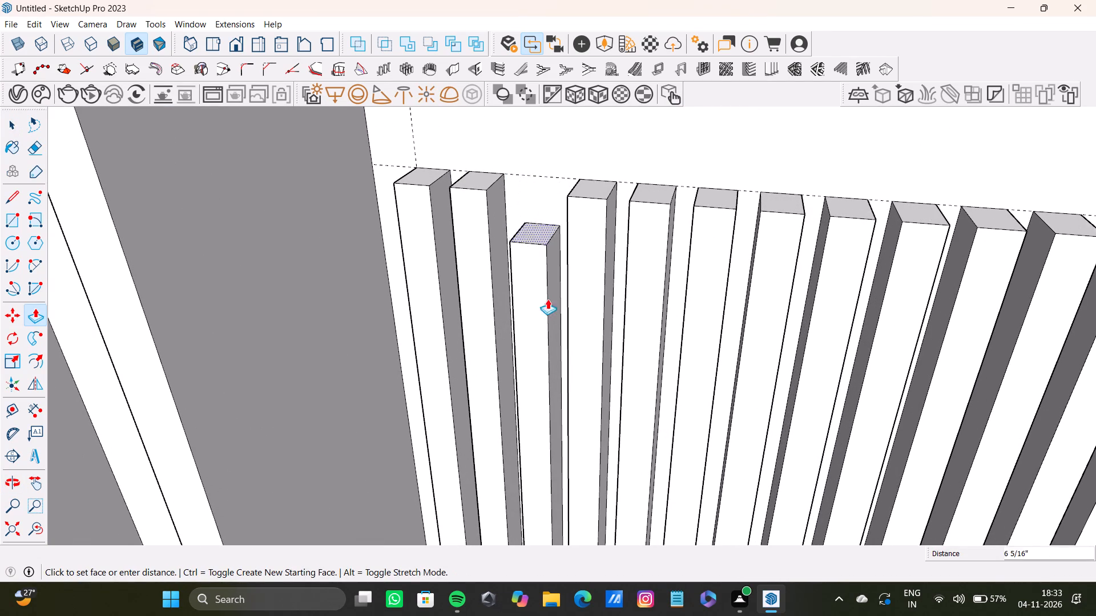
pyautogui.moveTo(547, 299); pyautogui.dragTo(549, 387)
pyautogui.scroll(-3, 552, 386)
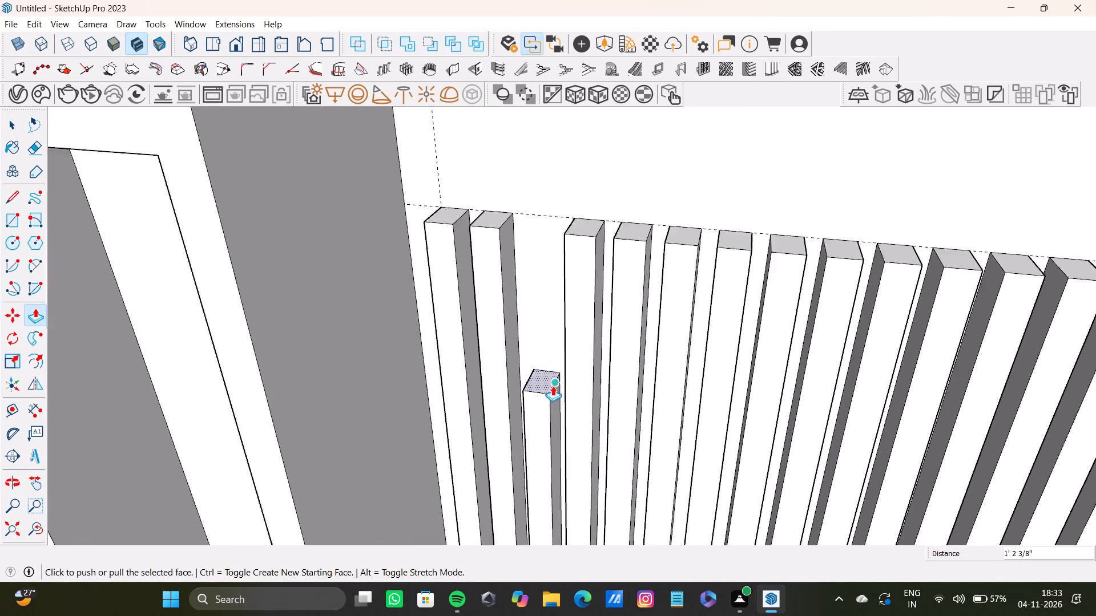
# Push the third slat's top face down further to lower its upper end.
pyautogui.scroll(-10, 553, 386)
pyautogui.moveTo(552, 399); pyautogui.dragTo(502, 192, button='middle')
pyautogui.scroll(-4, 497, 250)
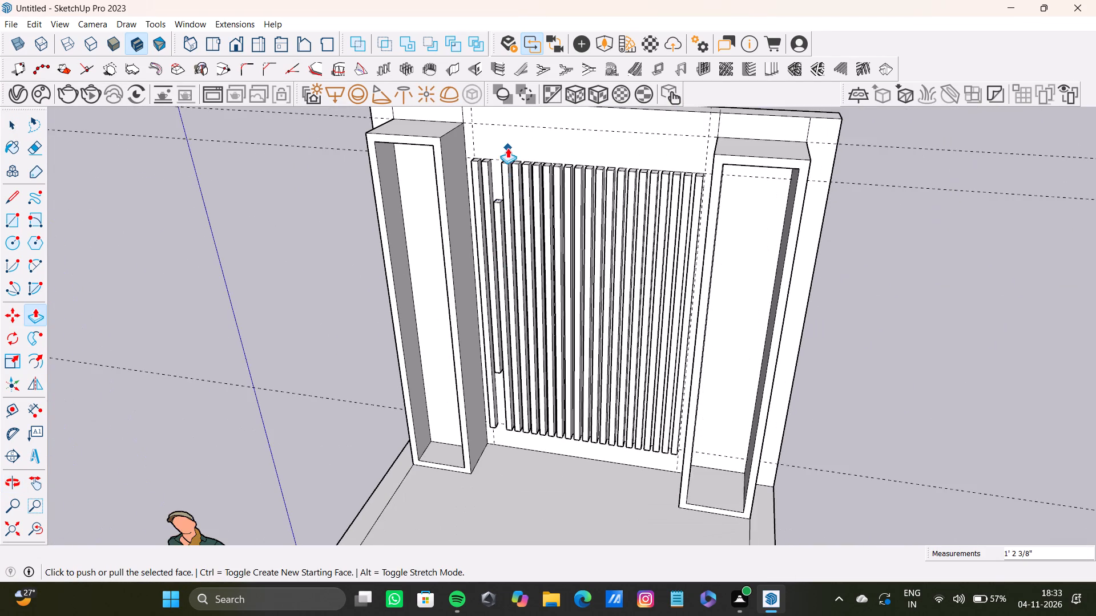
pyautogui.scroll(8, 507, 148)
pyautogui.scroll(-5, 525, 245)
pyautogui.moveTo(515, 250); pyautogui.dragTo(475, 52, button='middle')
pyautogui.scroll(-2, 522, 295)
pyautogui.moveTo(509, 303); pyautogui.dragTo(504, 252, button='middle')
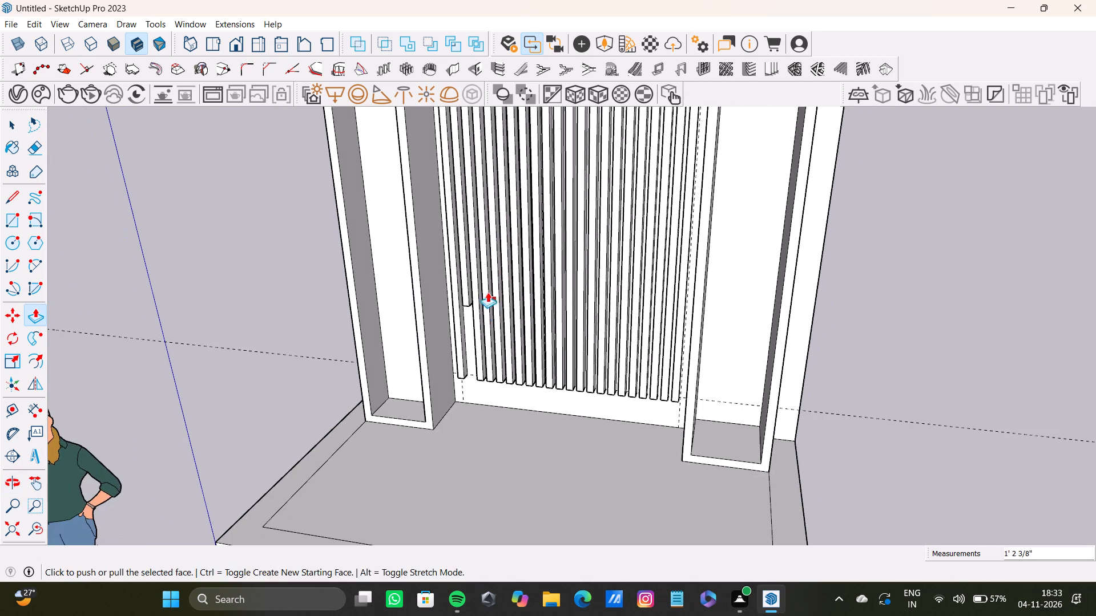
pyautogui.keyDown('shift'); pyautogui.moveTo(485, 208); pyautogui.dragTo(486, 321, button='middle'); pyautogui.keyUp('shift')
pyautogui.scroll(4, 424, 228)
pyautogui.moveTo(482, 205); pyautogui.dragTo(490, 241)
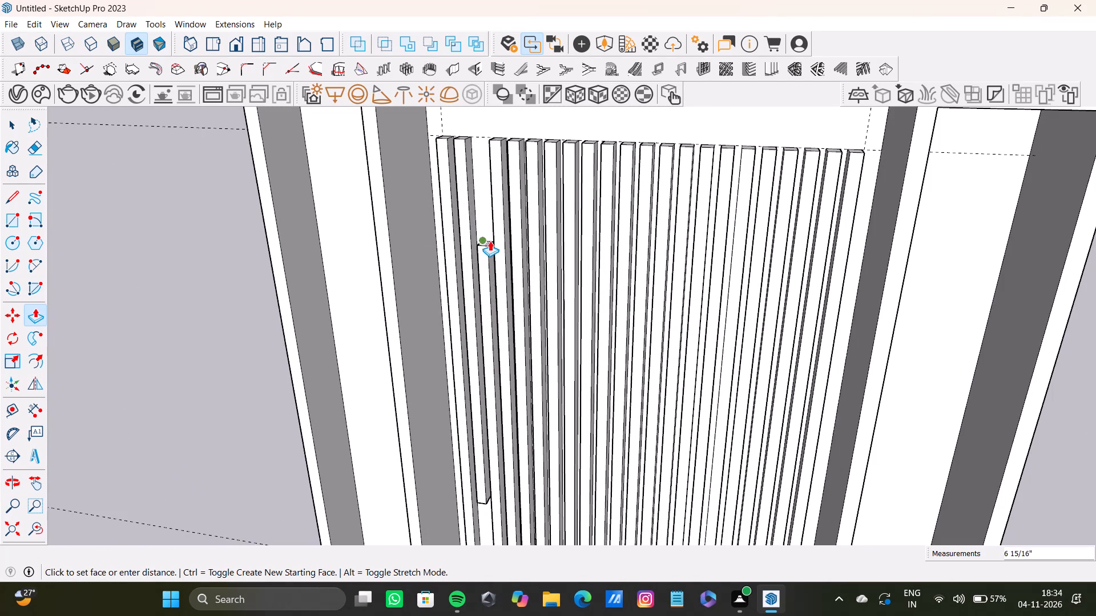
pyautogui.moveTo(490, 241); pyautogui.dragTo(488, 260)
# Shorten the fourth slat from the left column by pushing its bottom face up about 11 5/16".
pyautogui.scroll(-4, 485, 264)
pyautogui.keyDown('shift'); pyautogui.moveTo(501, 321); pyautogui.dragTo(451, 95, button='middle'); pyautogui.keyUp('shift')
pyautogui.scroll(6, 414, 343)
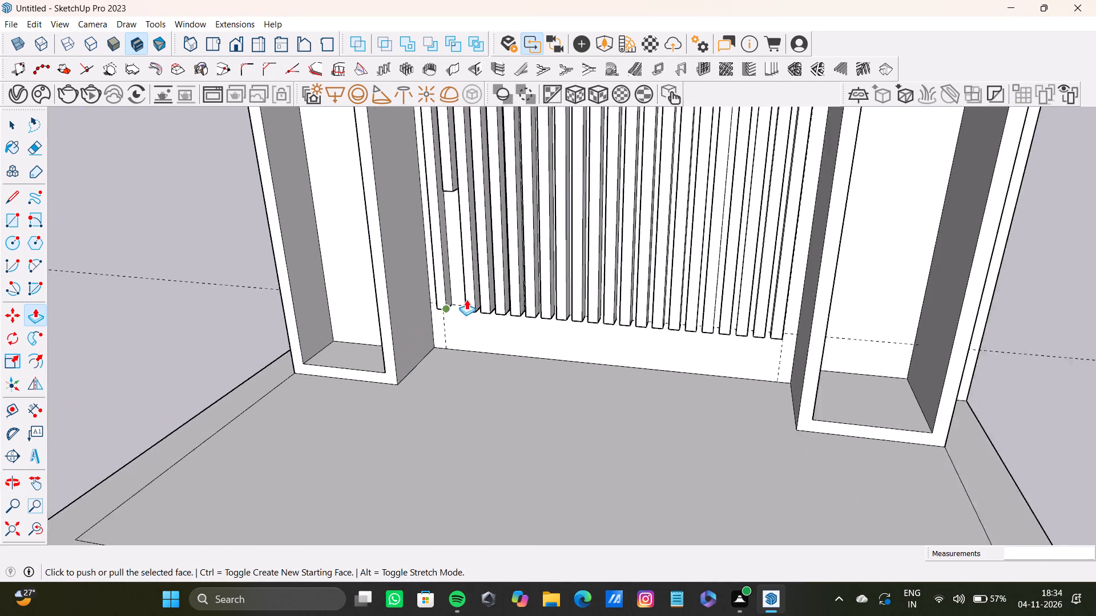
pyautogui.scroll(4, 466, 299)
pyautogui.moveTo(498, 297); pyautogui.dragTo(517, 283, button='middle')
pyautogui.scroll(4, 486, 313)
pyautogui.press('space')
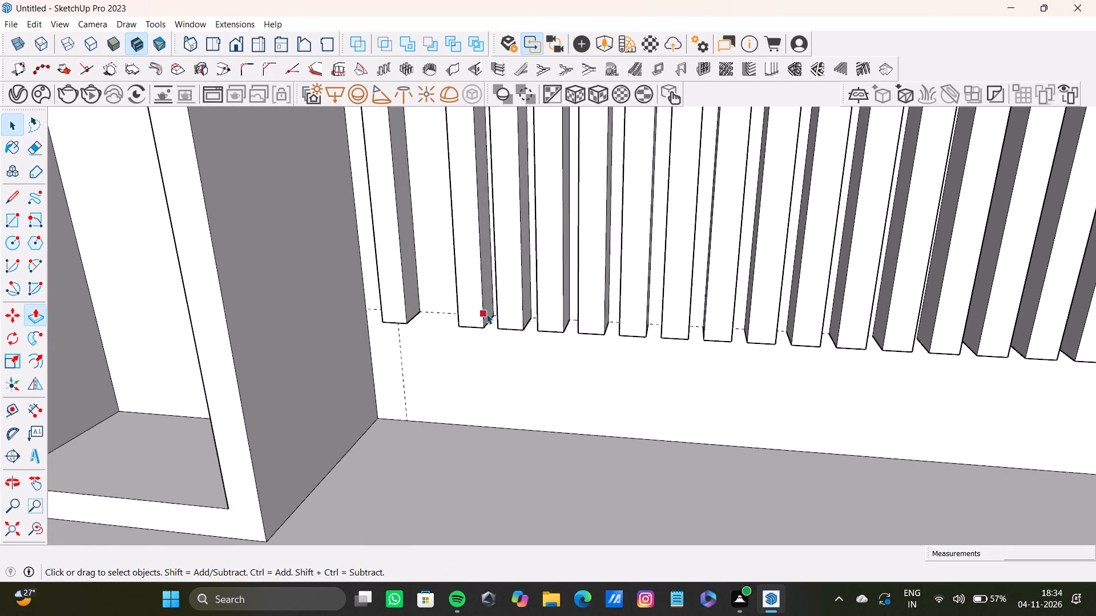
pyautogui.moveTo(502, 323); pyautogui.dragTo(481, 206, button='middle')
pyautogui.scroll(1, 489, 222)
pyautogui.scroll(8, 521, 303)
pyautogui.moveTo(525, 331); pyautogui.dragTo(510, 279, button='middle')
pyautogui.click(532, 386)
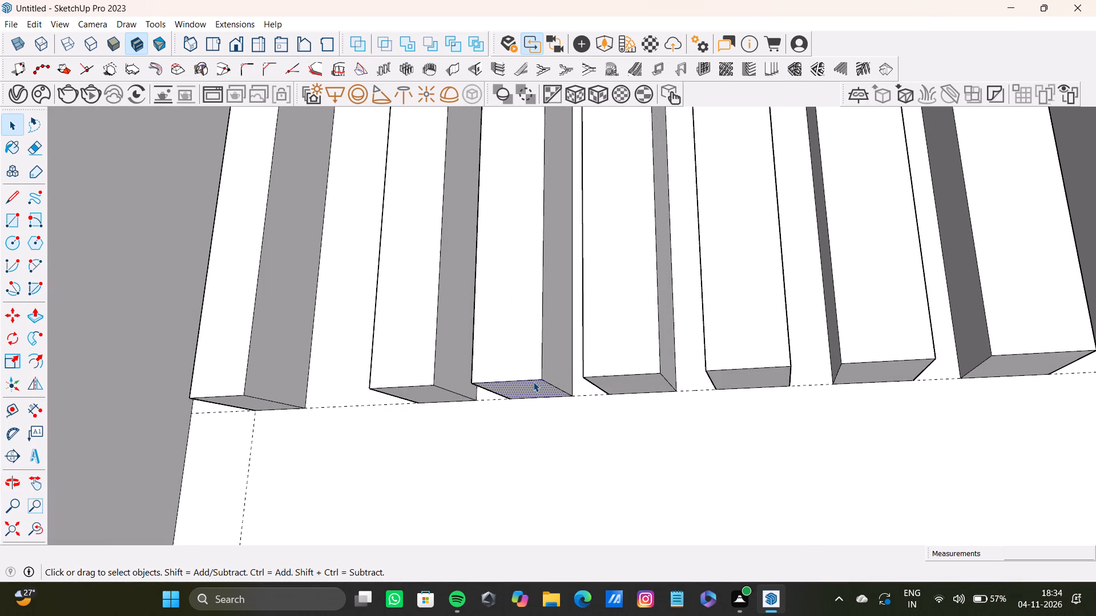
pyautogui.press('p')
pyautogui.moveTo(534, 380); pyautogui.dragTo(494, 73)
pyautogui.scroll(-4, 523, 119)
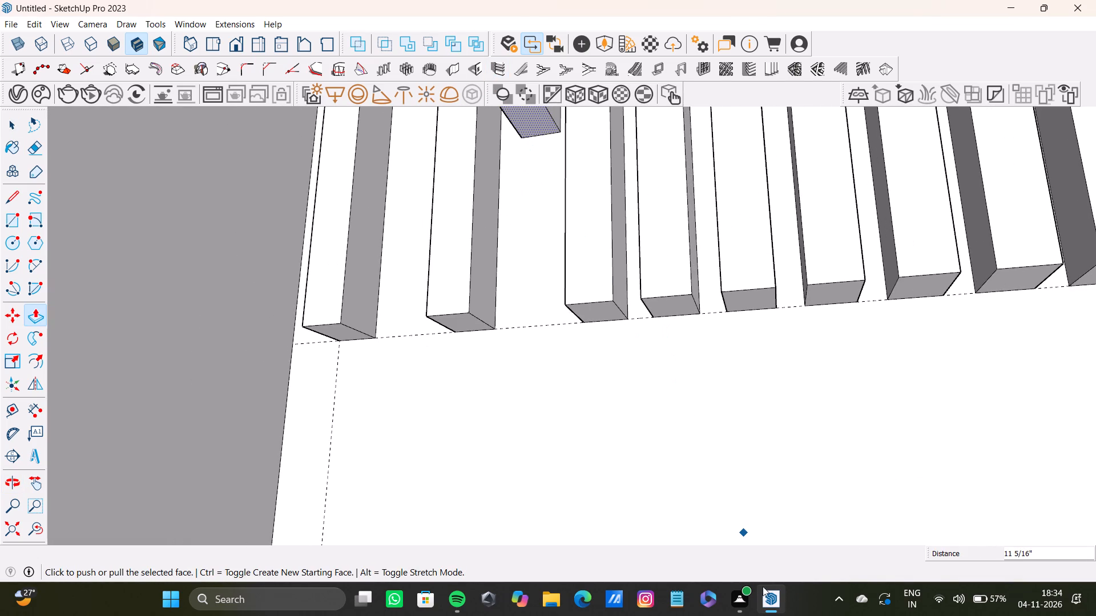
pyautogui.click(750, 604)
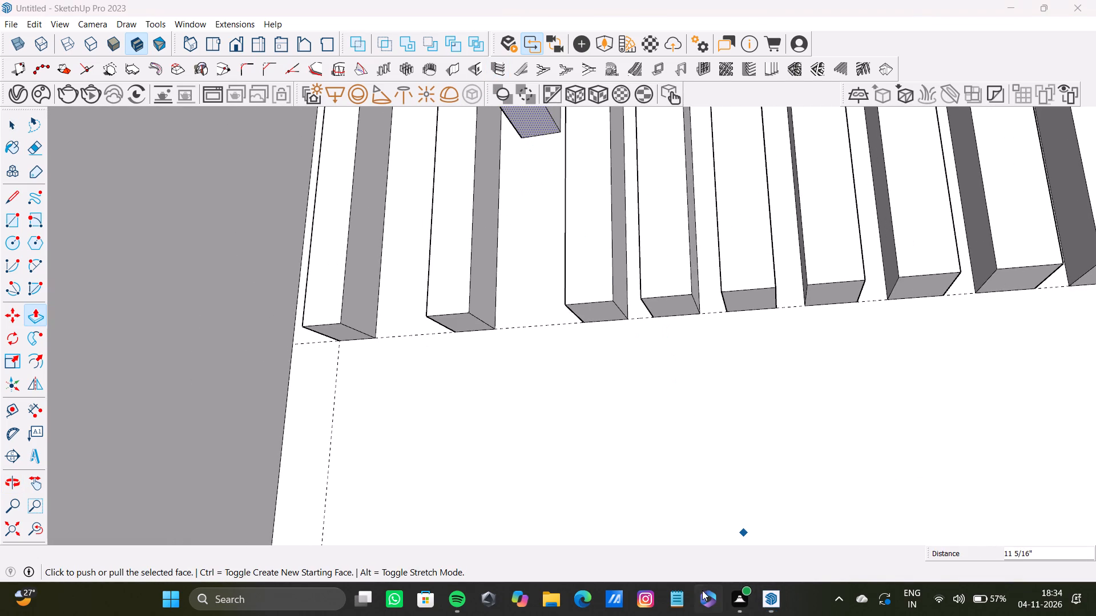
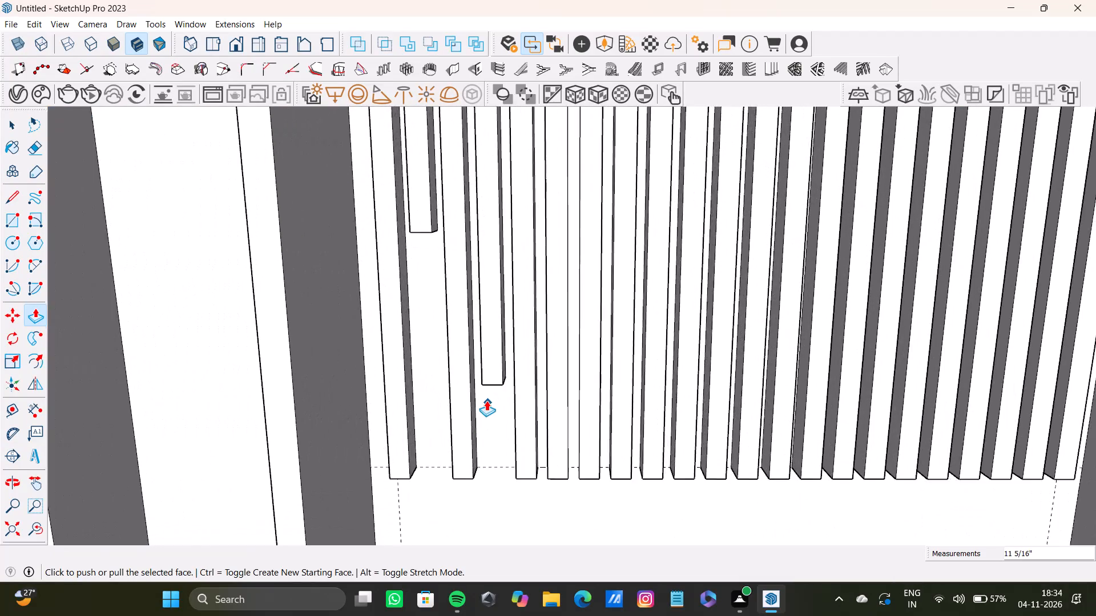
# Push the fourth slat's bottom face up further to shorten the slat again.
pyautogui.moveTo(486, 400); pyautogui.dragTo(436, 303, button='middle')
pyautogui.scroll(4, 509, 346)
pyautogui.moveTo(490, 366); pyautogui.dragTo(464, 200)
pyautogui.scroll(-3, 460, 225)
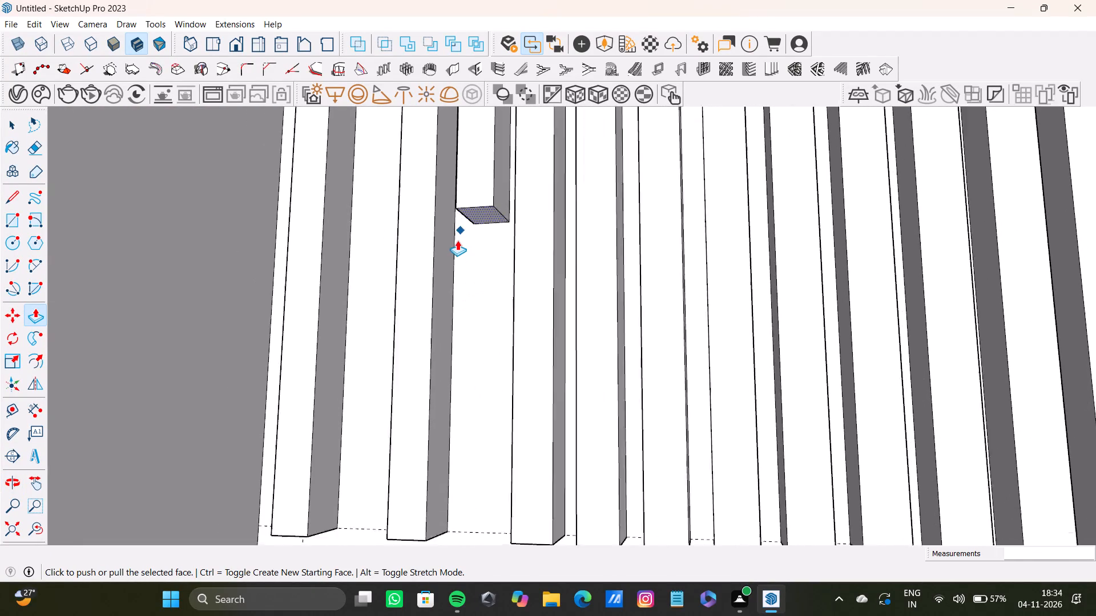
# Undo the last five push/pull changes made to the second, third and fourth slats from the left column.
pyautogui.scroll(-8, 457, 240)
pyautogui.moveTo(457, 243); pyautogui.dragTo(482, 318, button='middle')
pyautogui.scroll(-13, 486, 298)
pyautogui.keyDown('shift'); pyautogui.moveTo(463, 233); pyautogui.dragTo(439, 350, button='middle'); pyautogui.keyUp('shift')
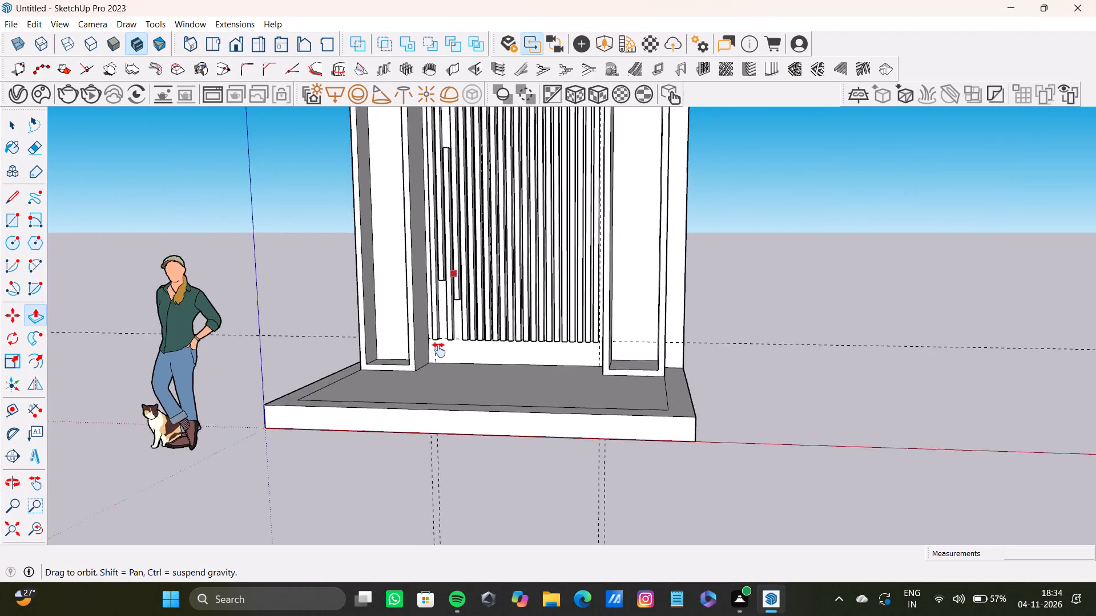
pyautogui.keyDown('shift'); pyautogui.moveTo(439, 350); pyautogui.dragTo(437, 385, button='middle'); pyautogui.keyUp('shift')
pyautogui.scroll(8, 394, 214)
pyautogui.moveTo(459, 236); pyautogui.dragTo(485, 352, button='middle')
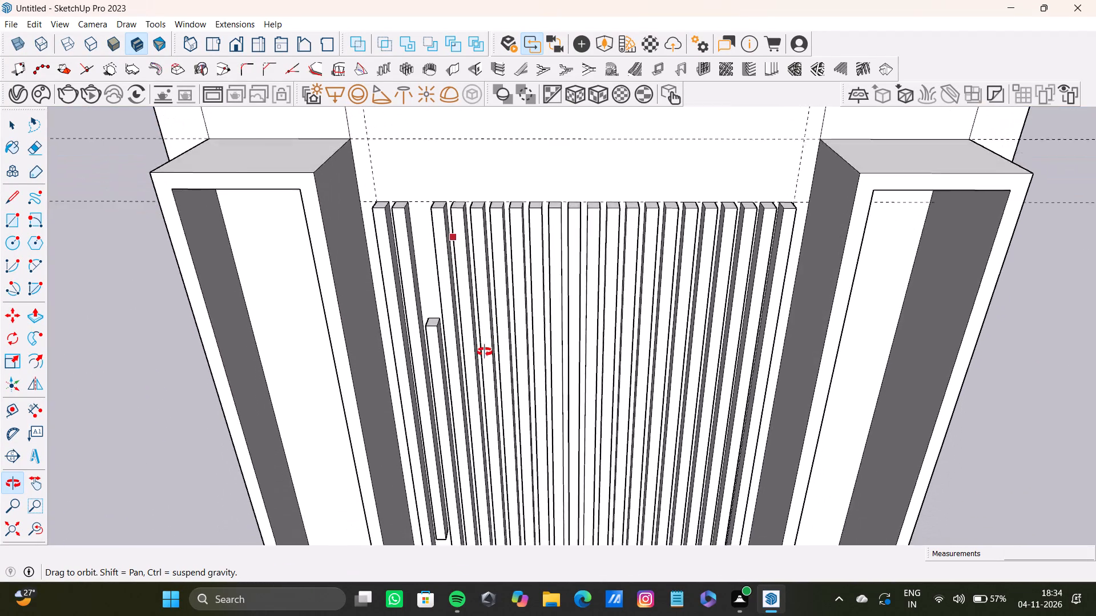
pyautogui.moveTo(485, 352); pyautogui.dragTo(416, 147, button='middle')
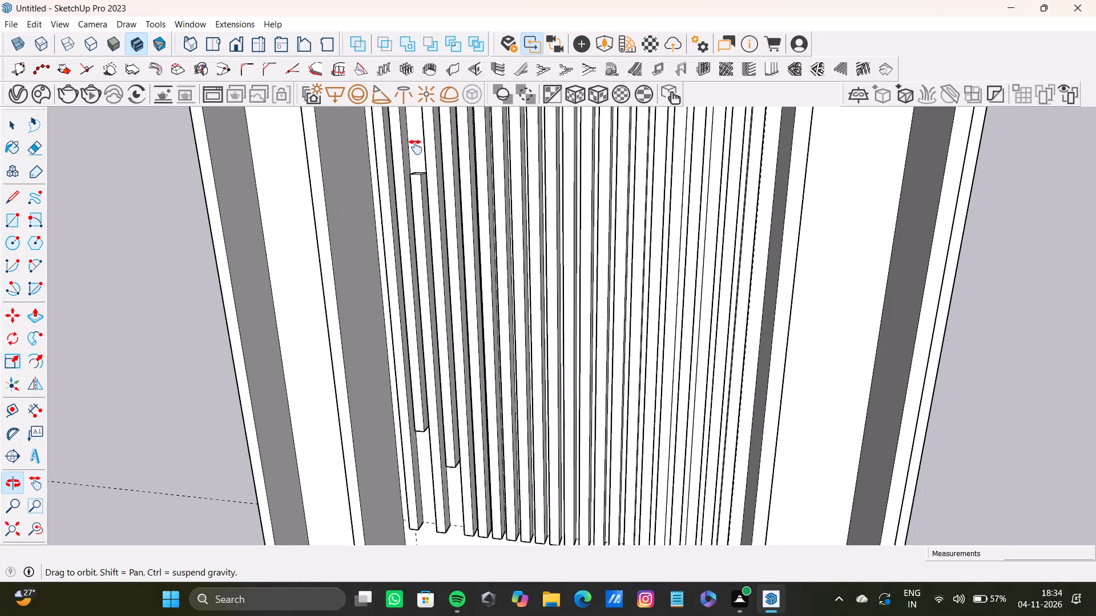
pyautogui.moveTo(416, 147); pyautogui.dragTo(506, 175, button='middle')
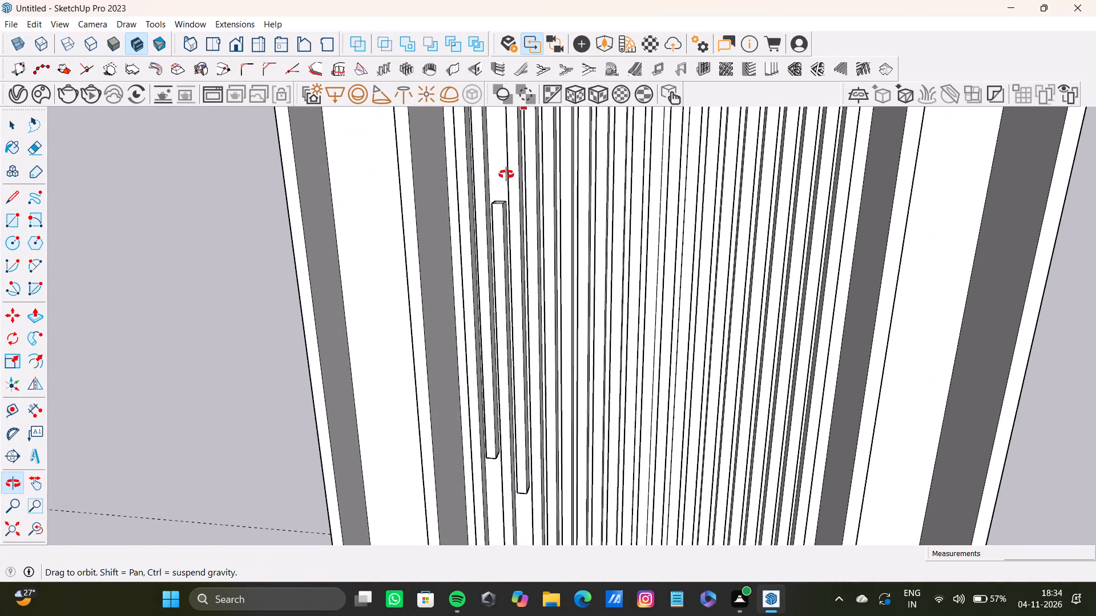
pyautogui.moveTo(506, 175); pyautogui.dragTo(502, 282, button='middle')
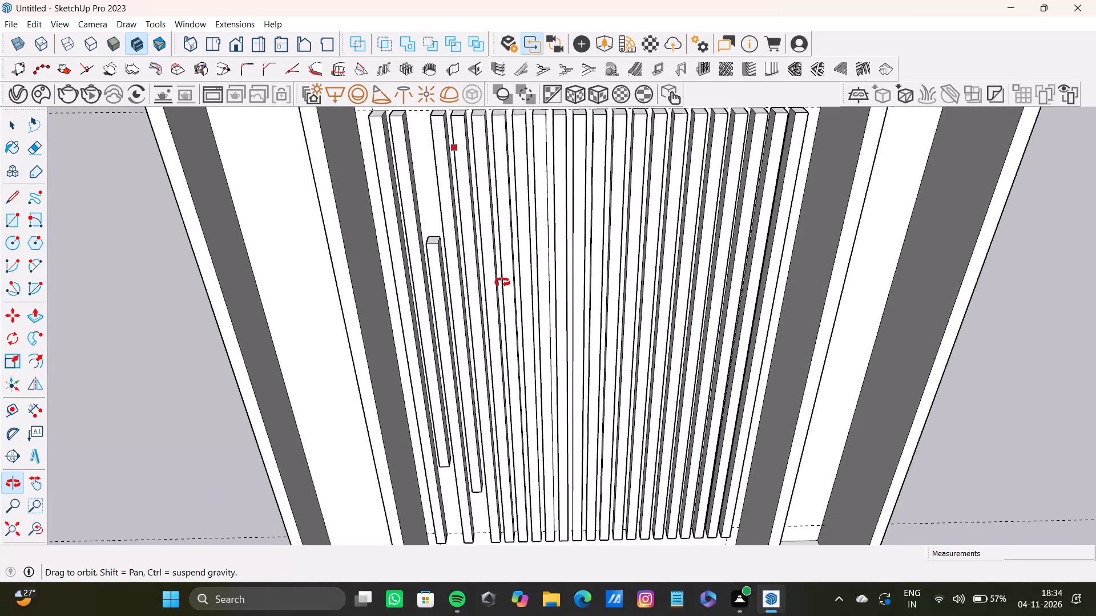
pyautogui.moveTo(502, 282); pyautogui.dragTo(499, 271, button='middle')
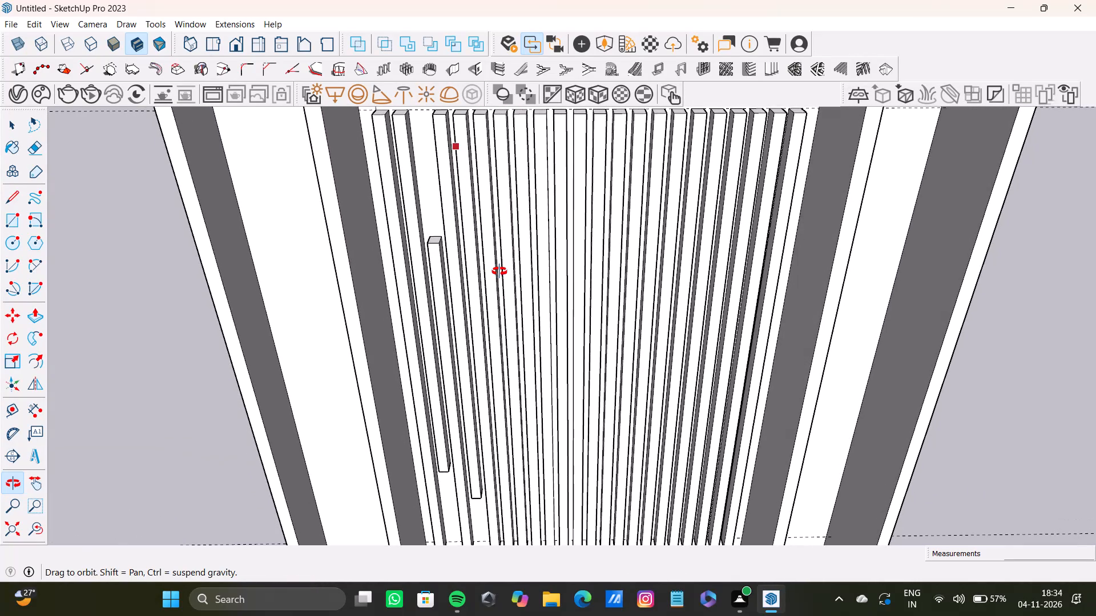
pyautogui.moveTo(499, 271); pyautogui.dragTo(498, 273, button='middle')
pyautogui.hotkey('ctrl', 'z')
pyautogui.hotkey('ctrl', 'z')
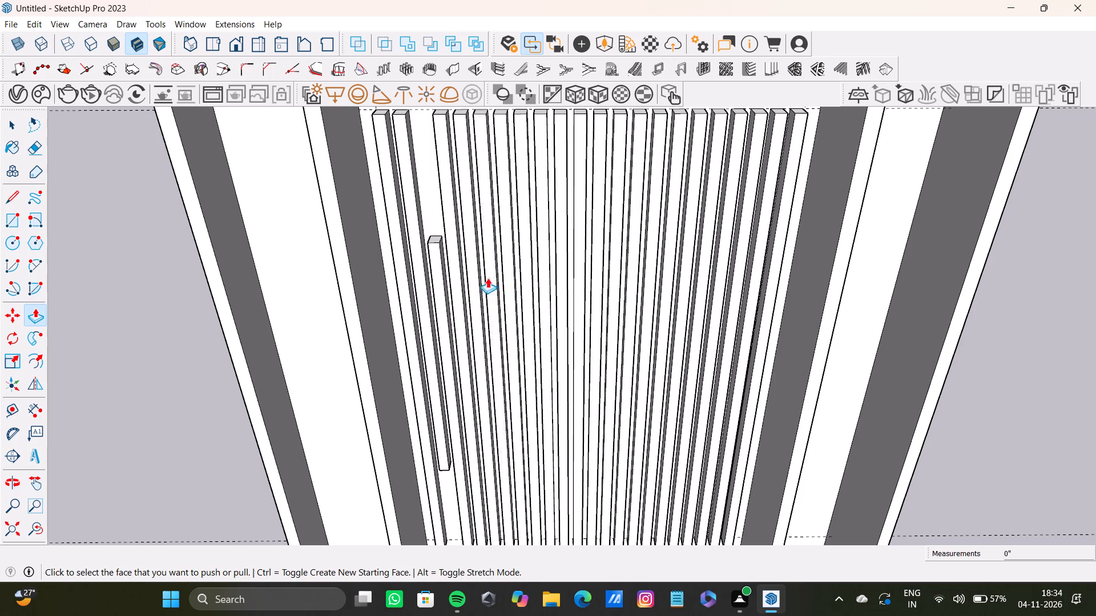
pyautogui.hotkey('ctrl', 'z')
pyautogui.hotkey('ctrl', 'z')
pyautogui.hotkey('ctrl', 'z')
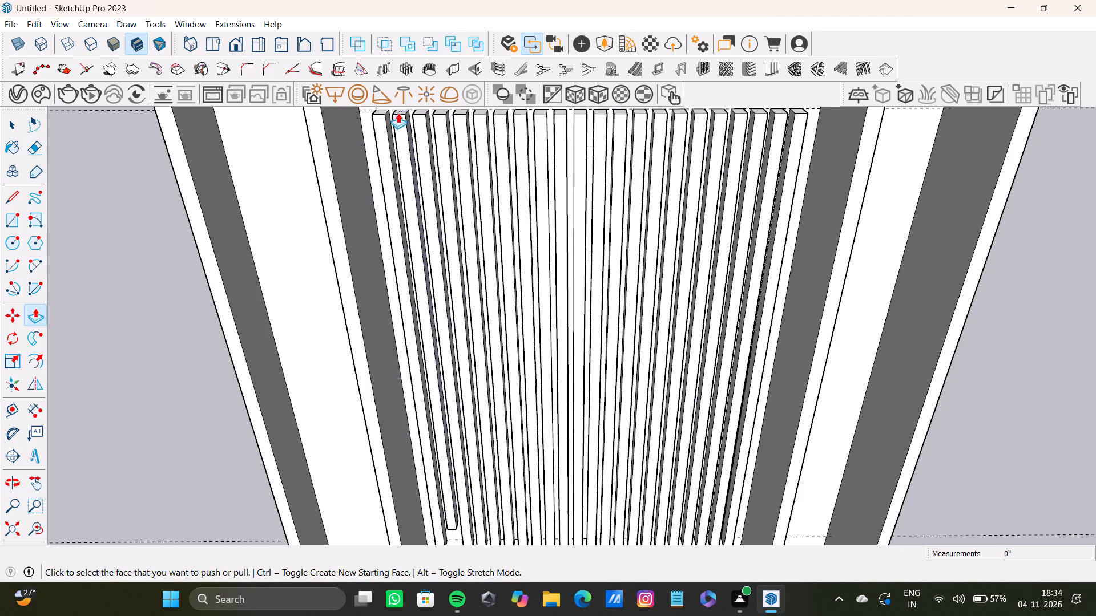
# Push the top face of the second slat from the left column down 3'.
pyautogui.moveTo(398, 112); pyautogui.dragTo(393, 225)
pyautogui.press('1')
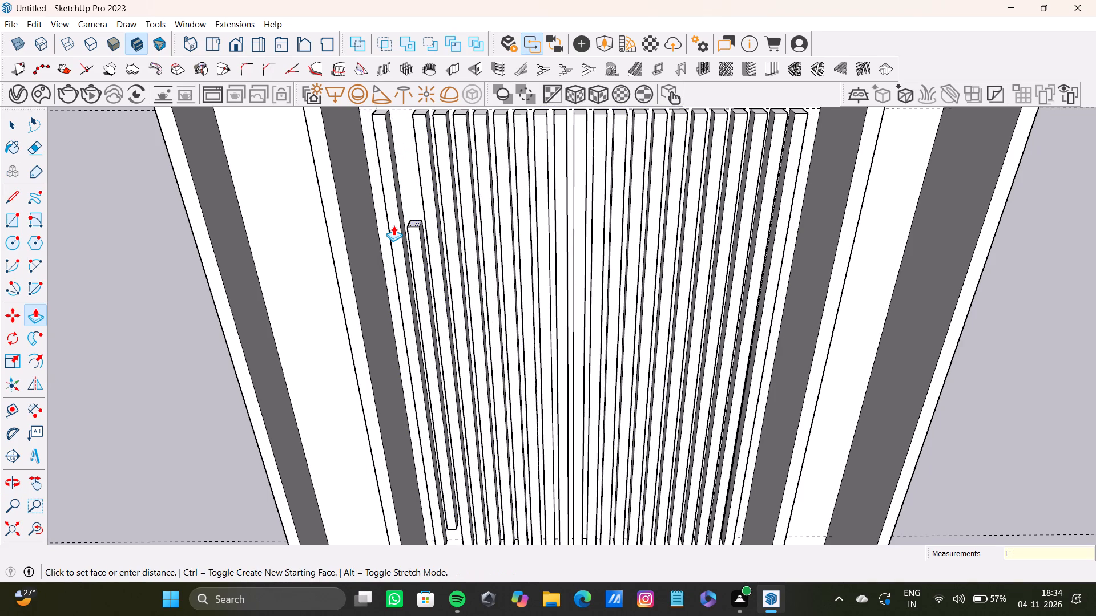
pyautogui.moveTo(393, 225); pyautogui.dragTo(393, 226)
pyautogui.press('BackSpace')
pyautogui.press('3')
pyautogui.moveTo(393, 226); pyautogui.dragTo(393, 226)
pyautogui.press("'")
pyautogui.press('Return')
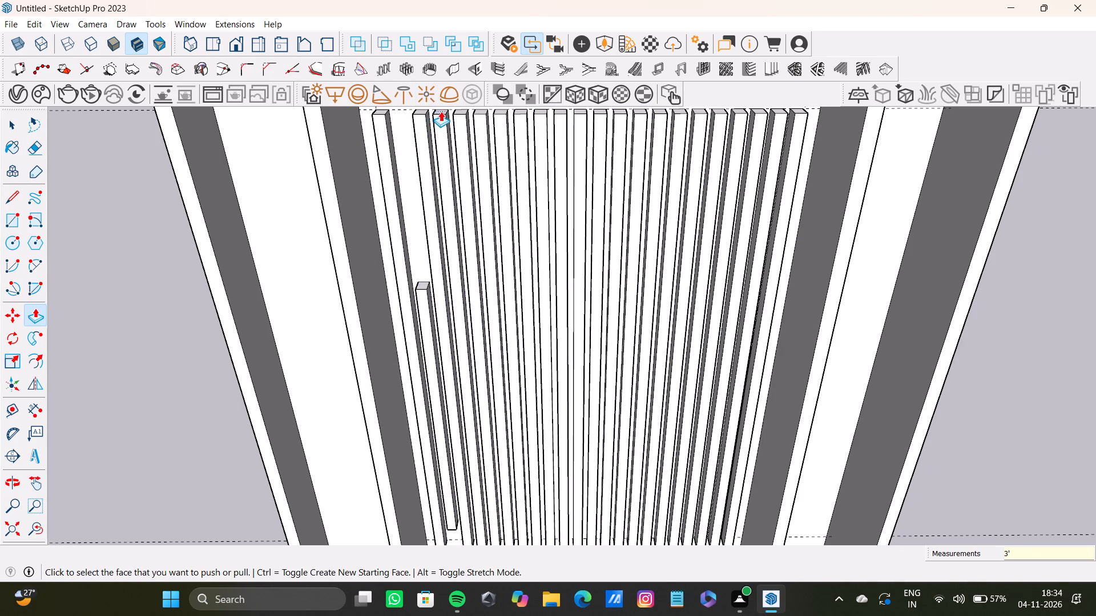
# Push the top faces of the fourth and sixth slats down level with the second slat's lowered top.
pyautogui.moveTo(441, 111); pyautogui.dragTo(411, 285)
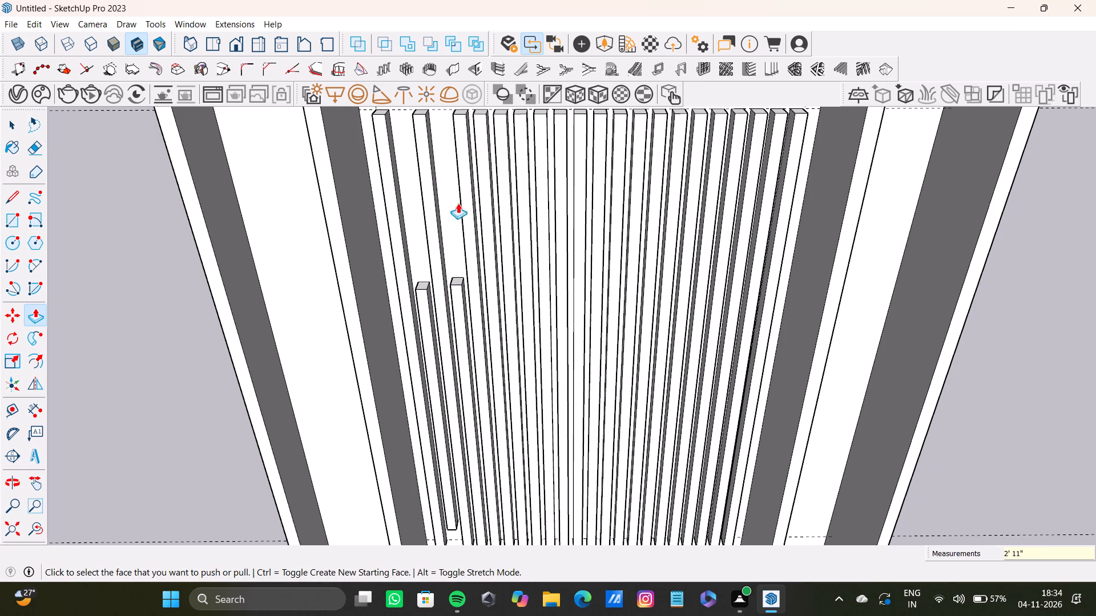
pyautogui.moveTo(476, 110); pyautogui.dragTo(453, 283)
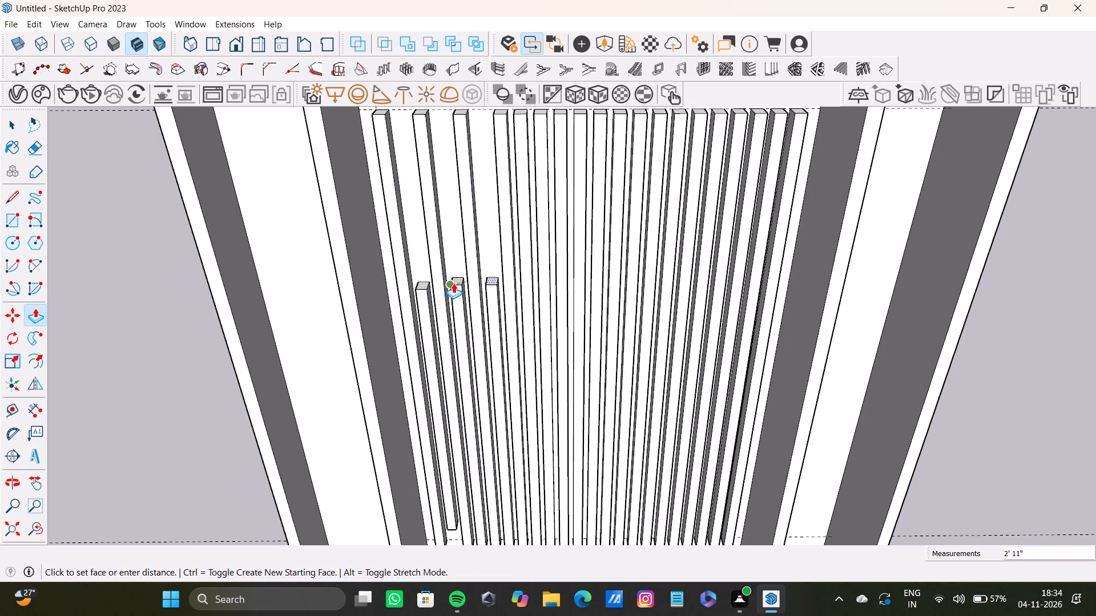
pyautogui.moveTo(453, 283); pyautogui.dragTo(416, 290)
pyautogui.moveTo(456, 280); pyautogui.dragTo(434, 286)
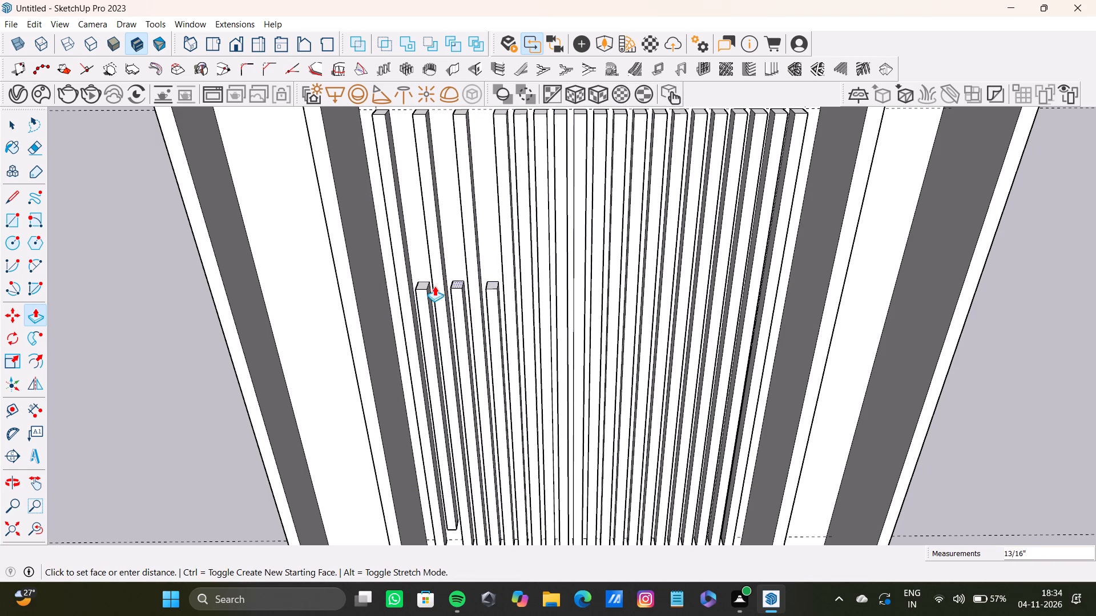
pyautogui.moveTo(434, 286); pyautogui.dragTo(417, 282)
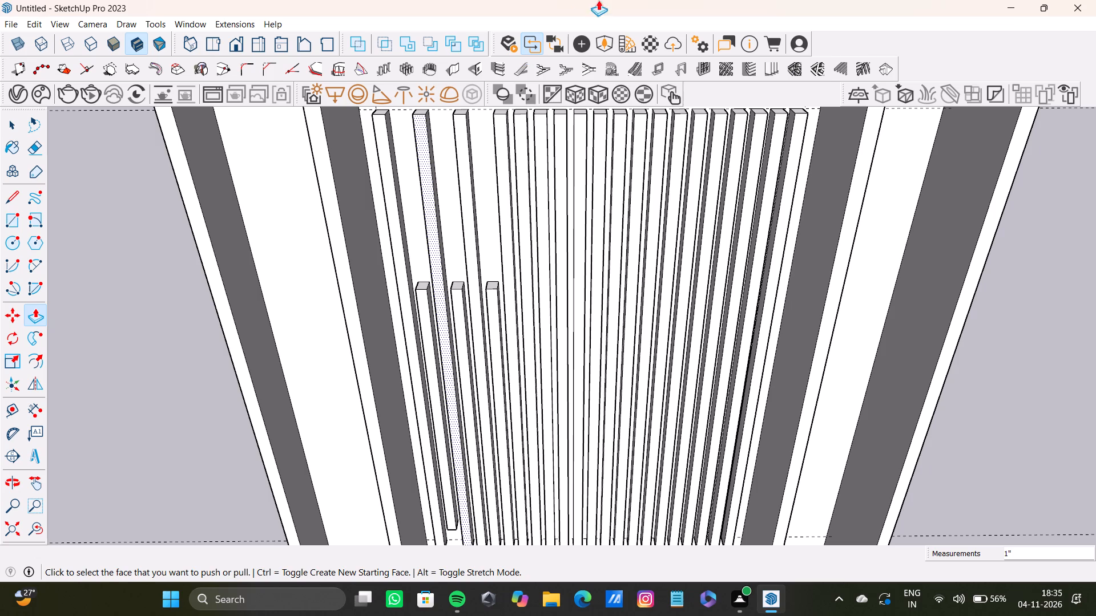
pyautogui.press('space')
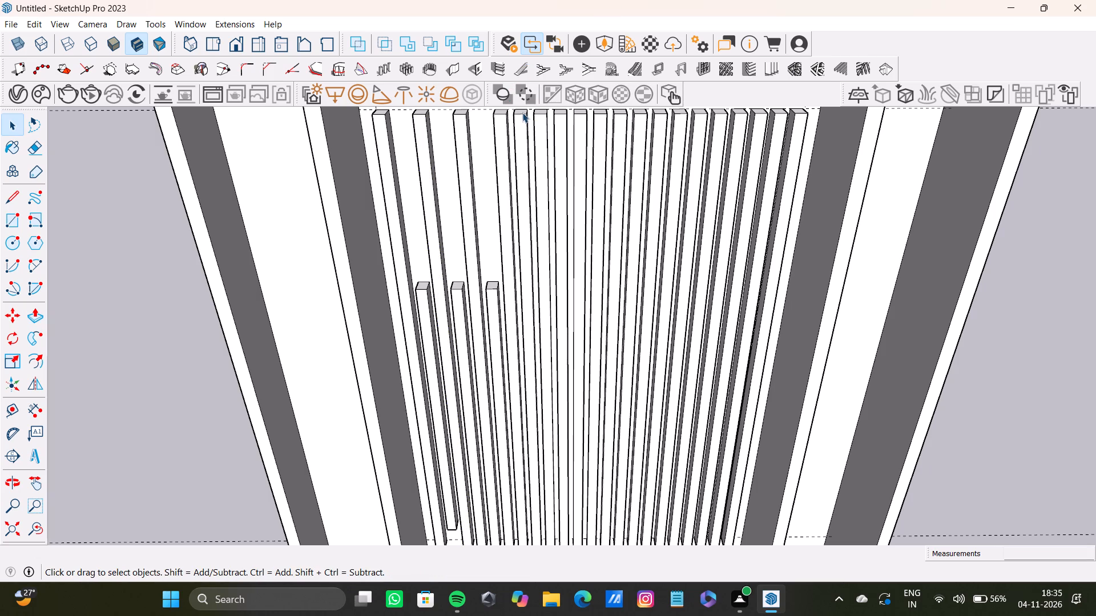
# Push the eighth slat's top face down level with the sixth slat's lowered top.
pyautogui.click(522, 112)
pyautogui.click(520, 110)
pyautogui.click(520, 111)
pyautogui.click(520, 111)
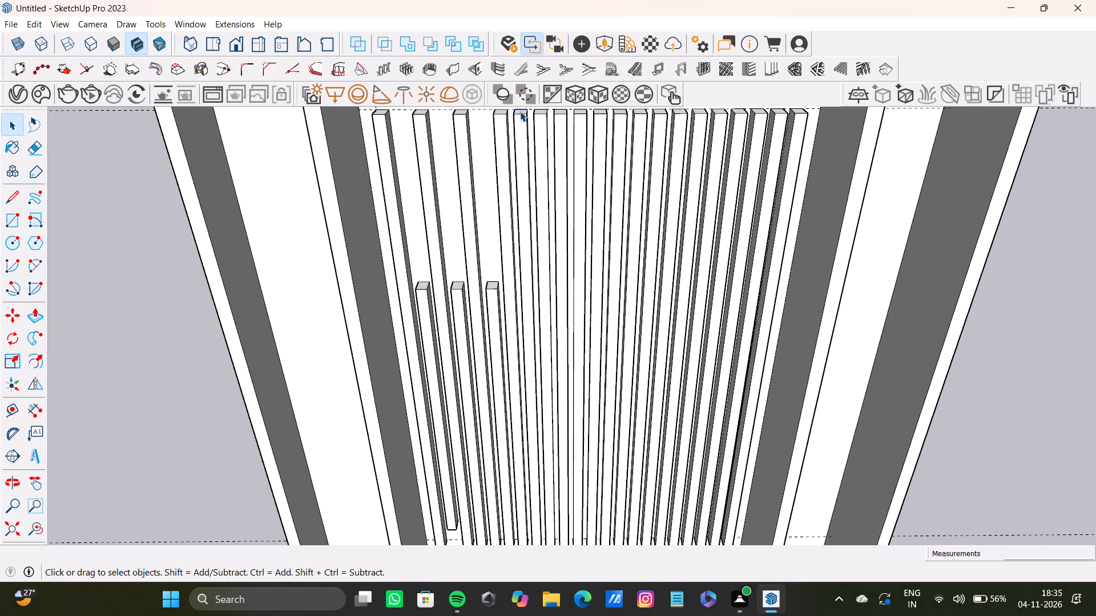
pyautogui.scroll(3, 520, 114)
pyautogui.moveTo(520, 121); pyautogui.dragTo(514, 140, button='middle')
pyautogui.scroll(-3, 522, 133)
pyautogui.keyDown('shift'); pyautogui.moveTo(522, 139); pyautogui.dragTo(517, 185, button='middle'); pyautogui.keyUp('shift')
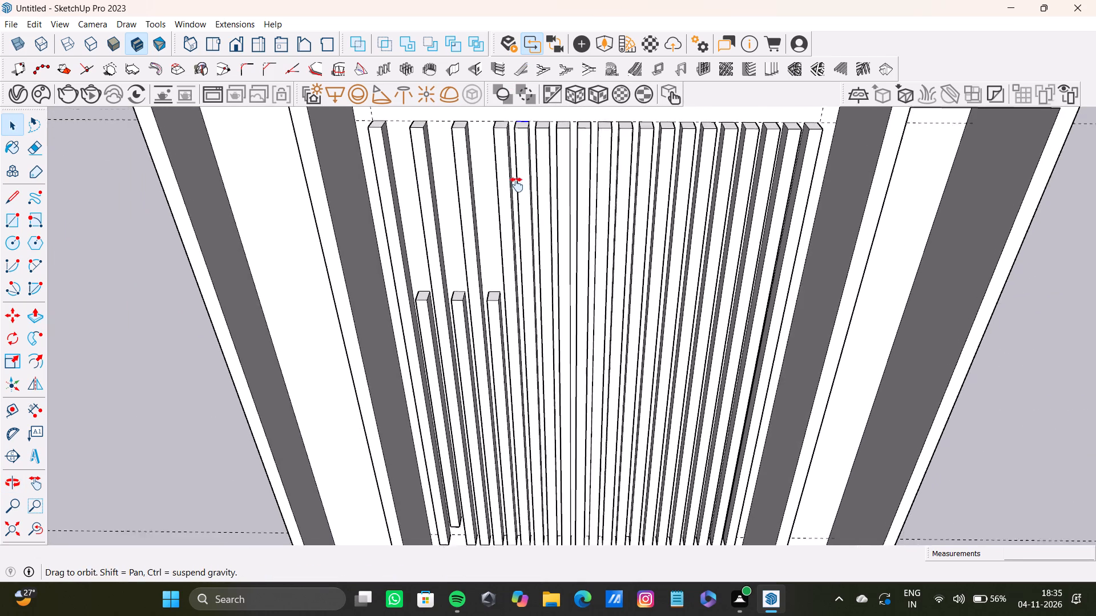
pyautogui.keyDown('shift'); pyautogui.moveTo(517, 185); pyautogui.dragTo(515, 197, button='middle'); pyautogui.keyUp('shift')
pyautogui.scroll(3, 515, 180)
pyautogui.click(520, 172)
pyautogui.press('p')
pyautogui.moveTo(515, 175); pyautogui.dragTo(509, 203)
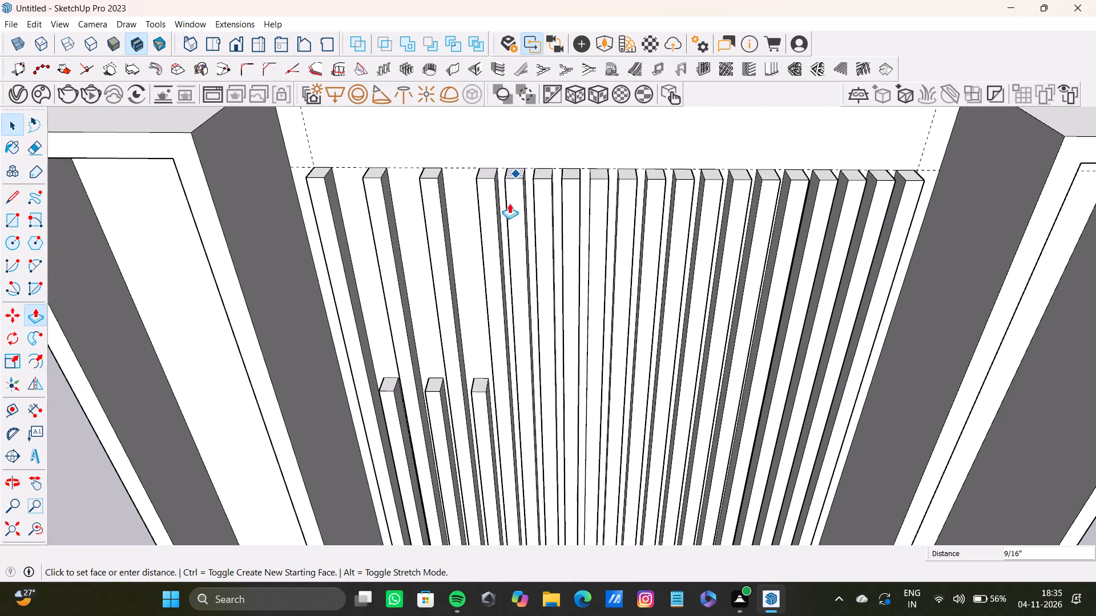
pyautogui.moveTo(509, 203); pyautogui.dragTo(474, 386)
# Push the tenth slat's top face down level with the eighth slat's lowered top.
pyautogui.moveTo(569, 173); pyautogui.dragTo(566, 208)
pyautogui.click(566, 208)
pyautogui.click(480, 378)
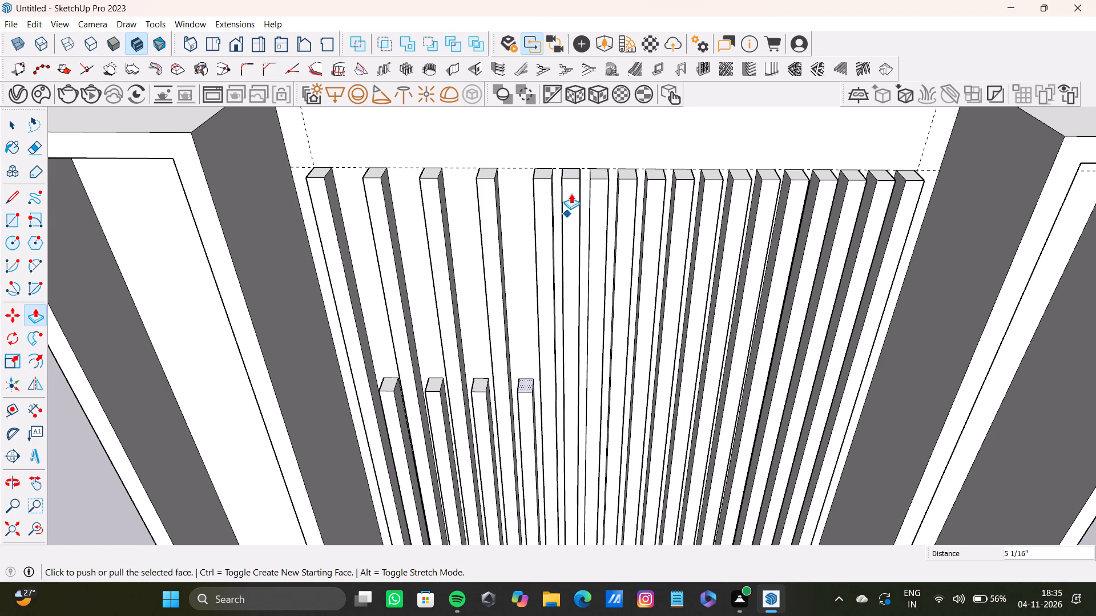
pyautogui.press('space')
pyautogui.click(569, 171)
pyautogui.press('p')
pyautogui.moveTo(571, 185); pyautogui.dragTo(541, 370)
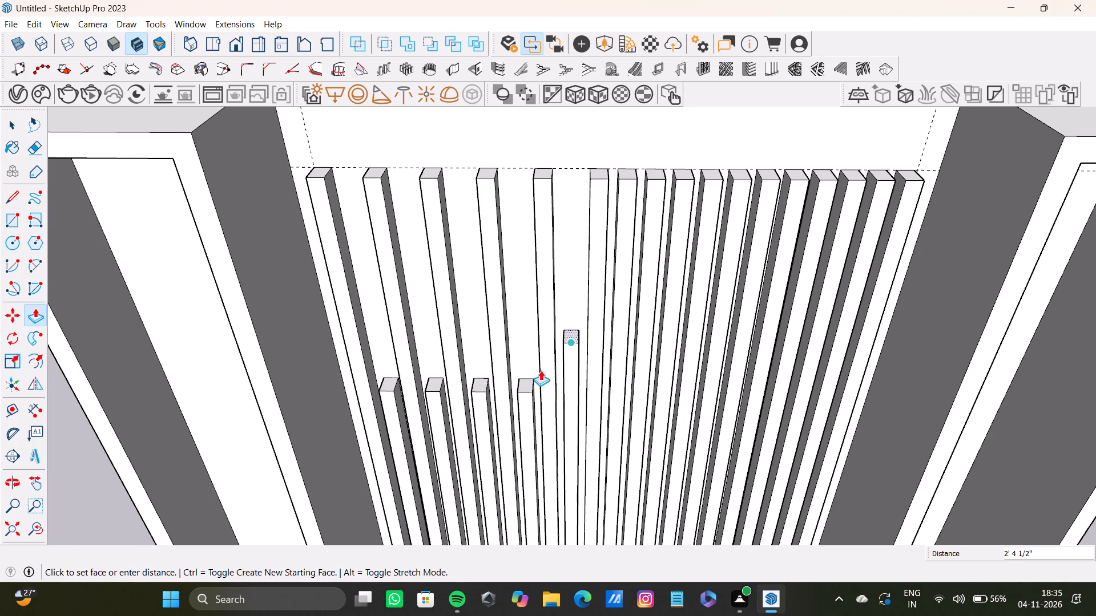
pyautogui.moveTo(541, 370); pyautogui.dragTo(519, 386)
pyautogui.press('space')
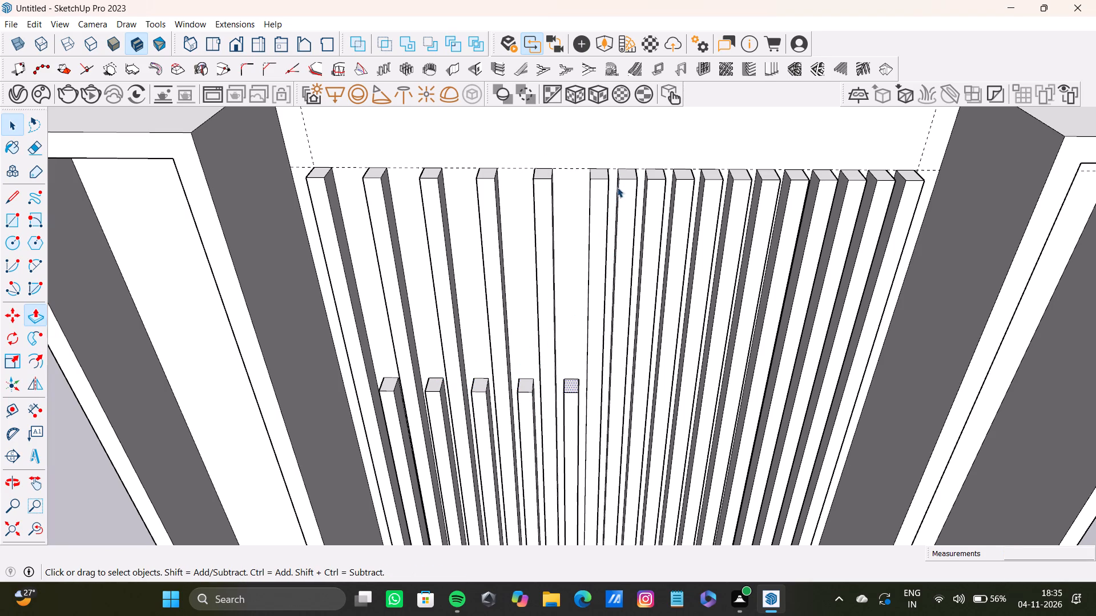
# Push the twelfth slat's top face down 3', level with the tenth slat's lowered top.
pyautogui.click(624, 174)
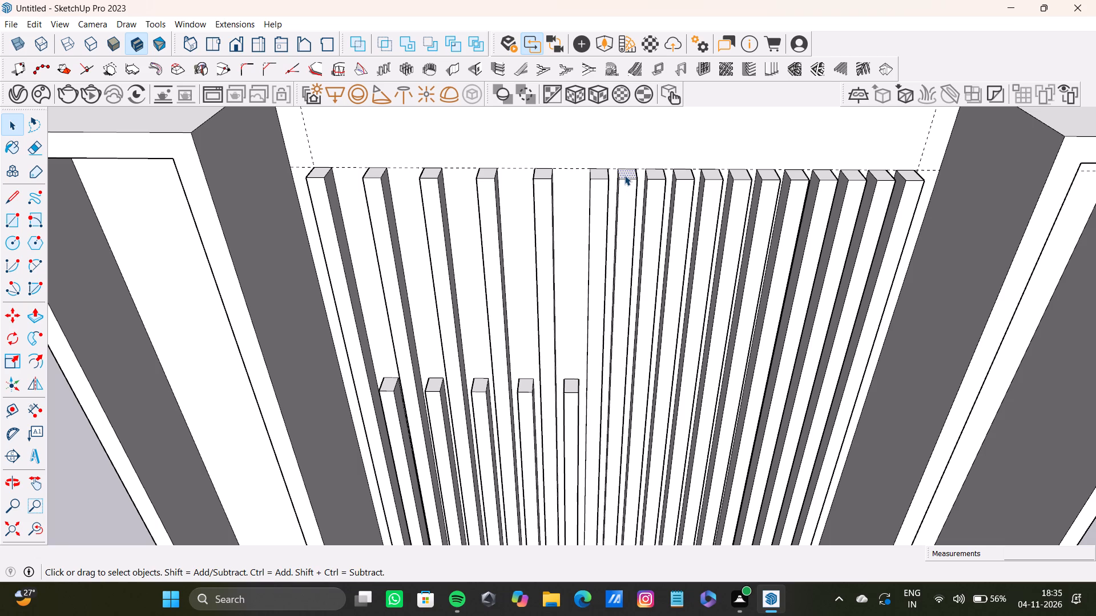
pyautogui.press('p')
pyautogui.moveTo(624, 175); pyautogui.dragTo(570, 392)
# Push the fourteenth slat's top face down level with the twelfth slat's lowered top.
pyautogui.scroll(-4, 573, 384)
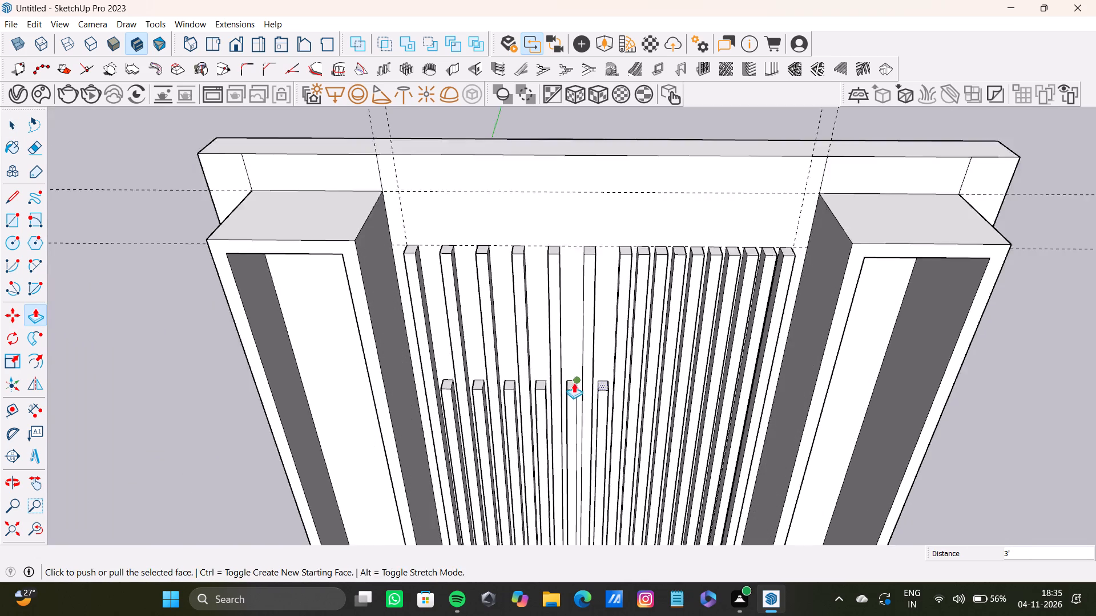
pyautogui.scroll(-4, 574, 383)
pyautogui.moveTo(574, 383); pyautogui.dragTo(574, 310, button='middle')
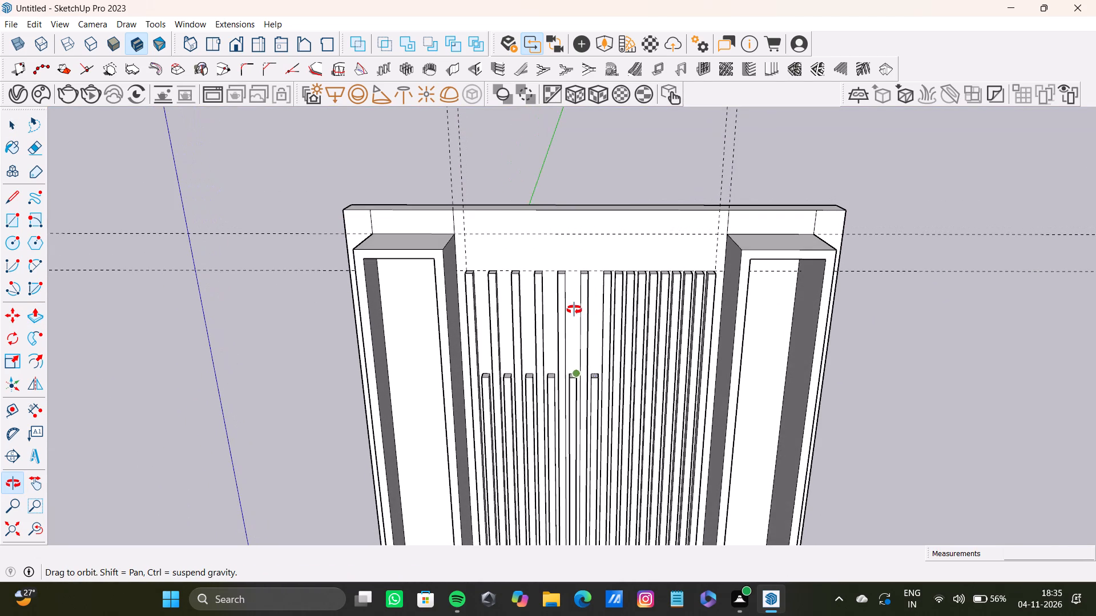
pyautogui.moveTo(574, 310); pyautogui.dragTo(571, 322, button='middle')
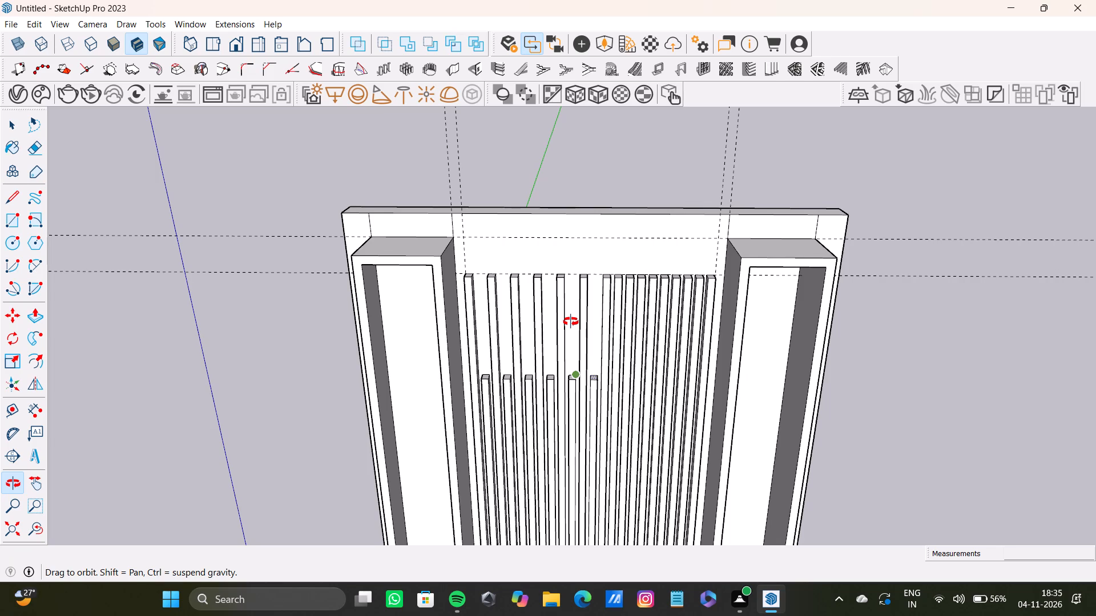
pyautogui.moveTo(571, 322); pyautogui.dragTo(571, 320, button='middle')
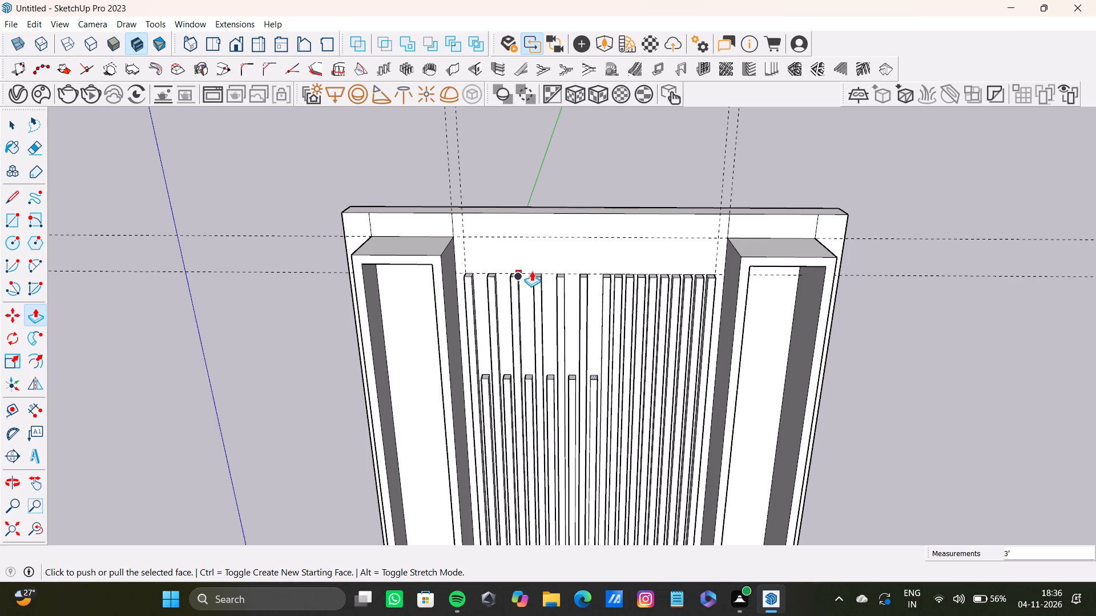
pyautogui.press('space')
pyautogui.scroll(3, 609, 290)
pyautogui.moveTo(609, 282); pyautogui.dragTo(607, 345, button='middle')
pyautogui.scroll(6, 618, 295)
pyautogui.click(621, 261)
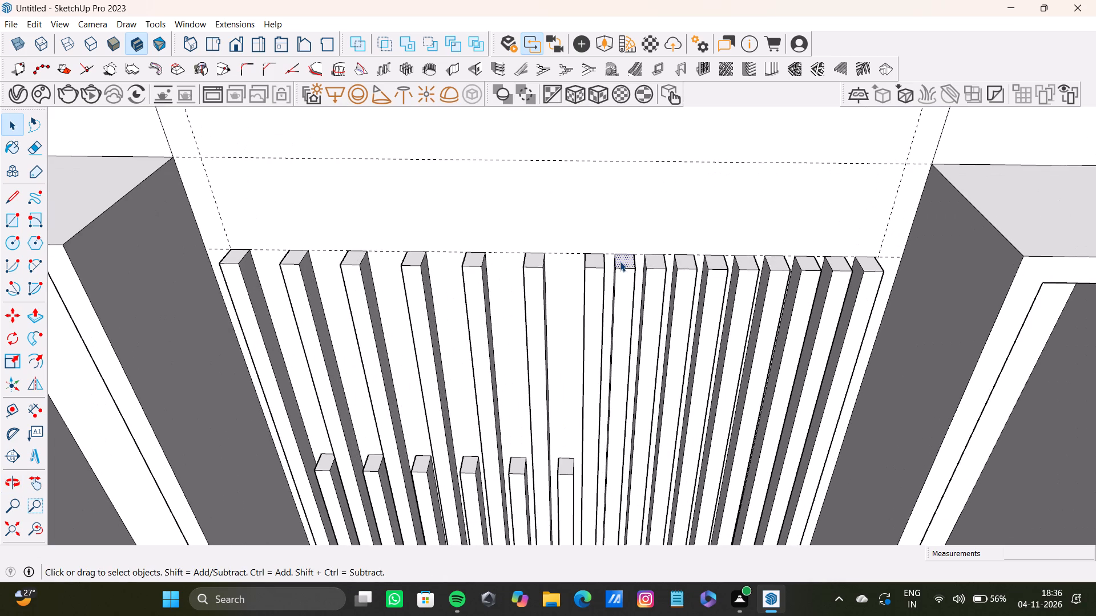
pyautogui.press('p')
pyautogui.moveTo(619, 261); pyautogui.dragTo(567, 466)
pyautogui.press('space')
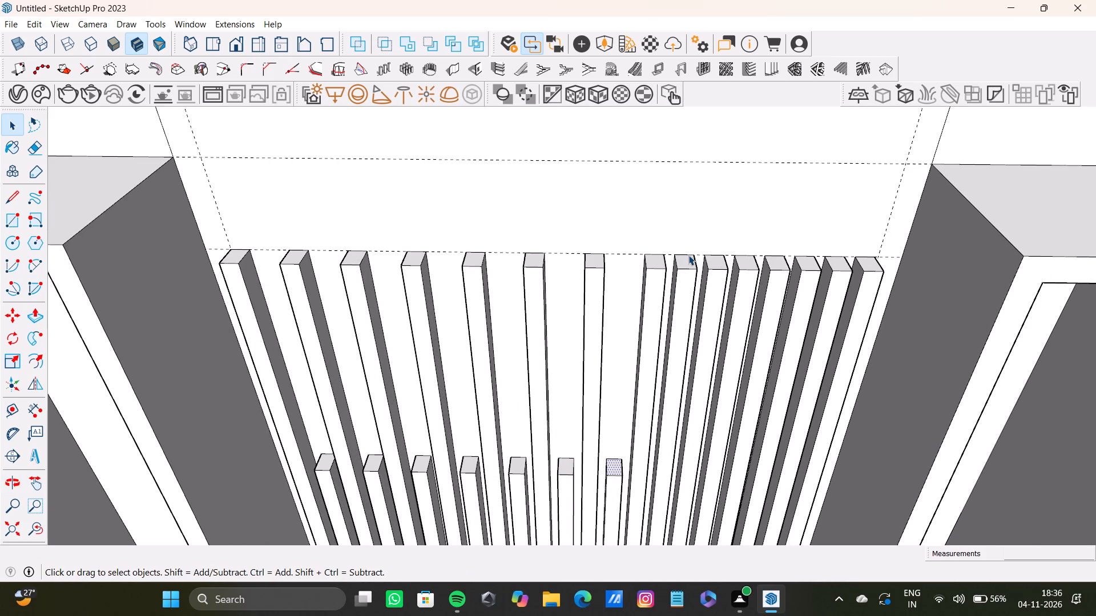
# Push the sixteenth slat's top face down 2' 9 9/16" and a further 2 7/16", level with the fourteenth slat's top.
pyautogui.moveTo(688, 255); pyautogui.dragTo(688, 261)
pyautogui.click(688, 262)
pyautogui.press('p')
pyautogui.moveTo(671, 289); pyautogui.dragTo(592, 473)
pyautogui.scroll(-4, 610, 453)
pyautogui.keyDown('shift'); pyautogui.moveTo(614, 457); pyautogui.dragTo(526, 269, button='middle'); pyautogui.keyUp('shift')
pyautogui.scroll(3, 553, 266)
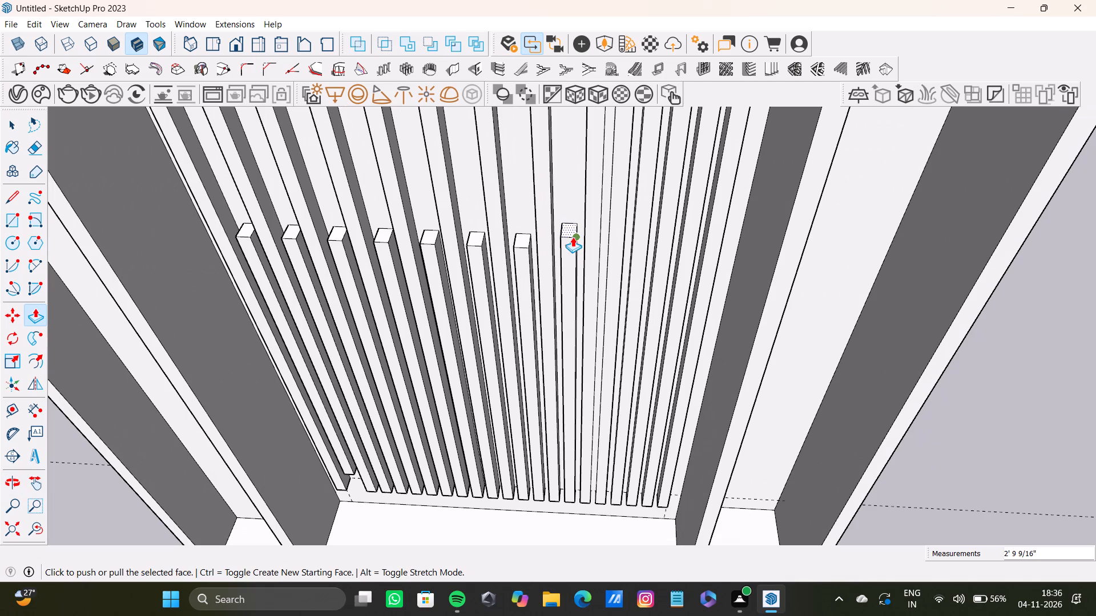
pyautogui.moveTo(571, 229); pyautogui.dragTo(510, 248)
# Push the eighteenth slat's top face down level with the sixteenth slat's lowered top.
pyautogui.scroll(-7, 545, 250)
pyautogui.keyDown('shift'); pyautogui.moveTo(547, 249); pyautogui.dragTo(555, 323, button='middle'); pyautogui.keyUp('shift')
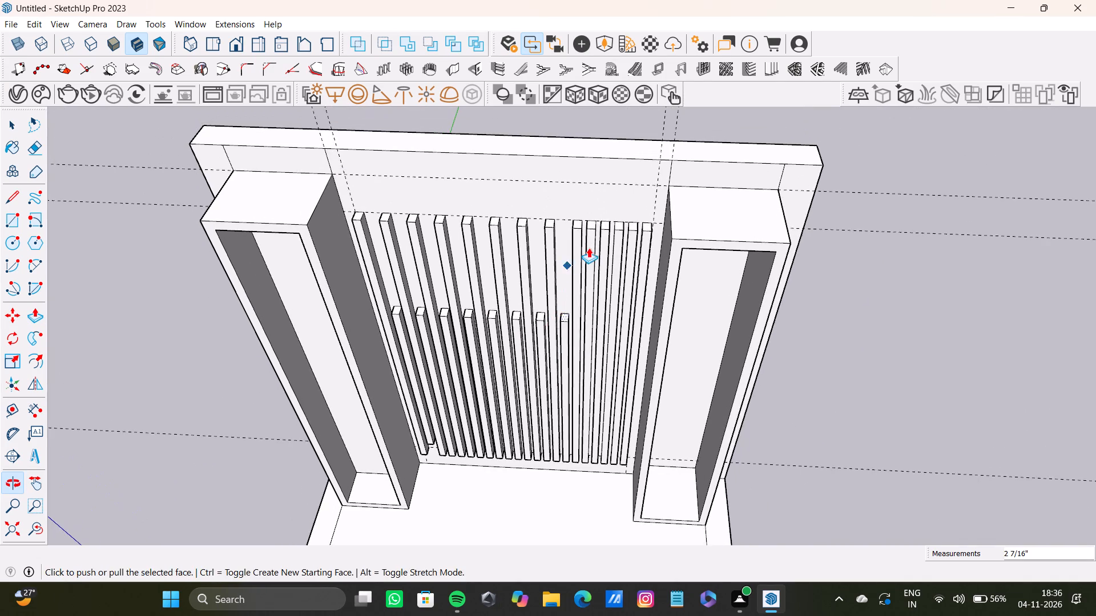
pyautogui.scroll(2, 589, 248)
pyautogui.press('space')
pyautogui.click(594, 216)
pyautogui.click(593, 220)
pyautogui.press('p')
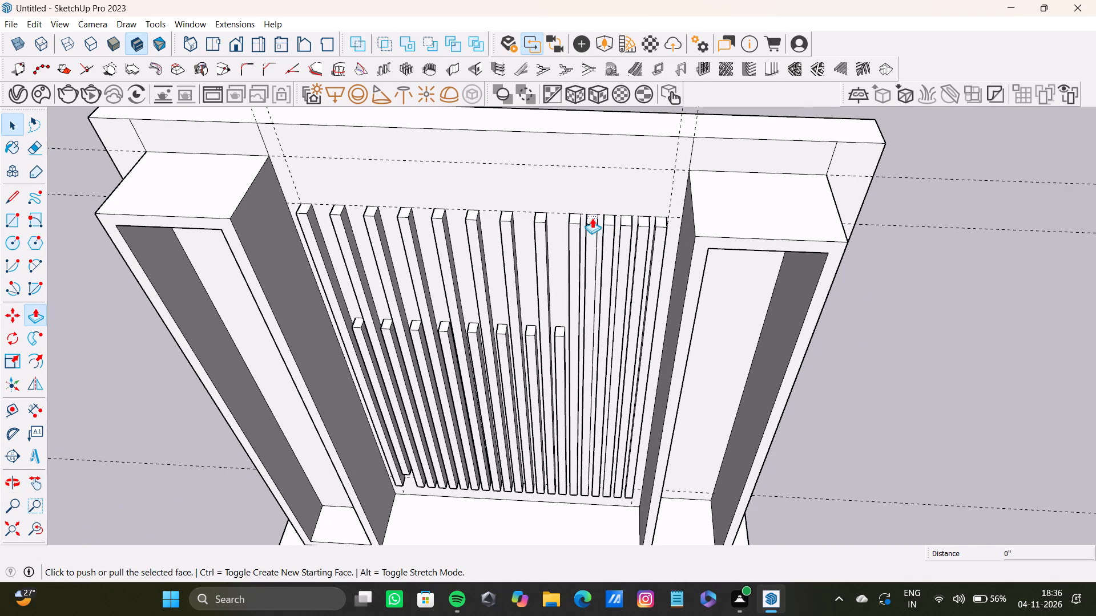
pyautogui.moveTo(592, 238); pyautogui.dragTo(531, 342)
pyautogui.press('space')
pyautogui.moveTo(582, 333); pyautogui.dragTo(648, 256, button='middle')
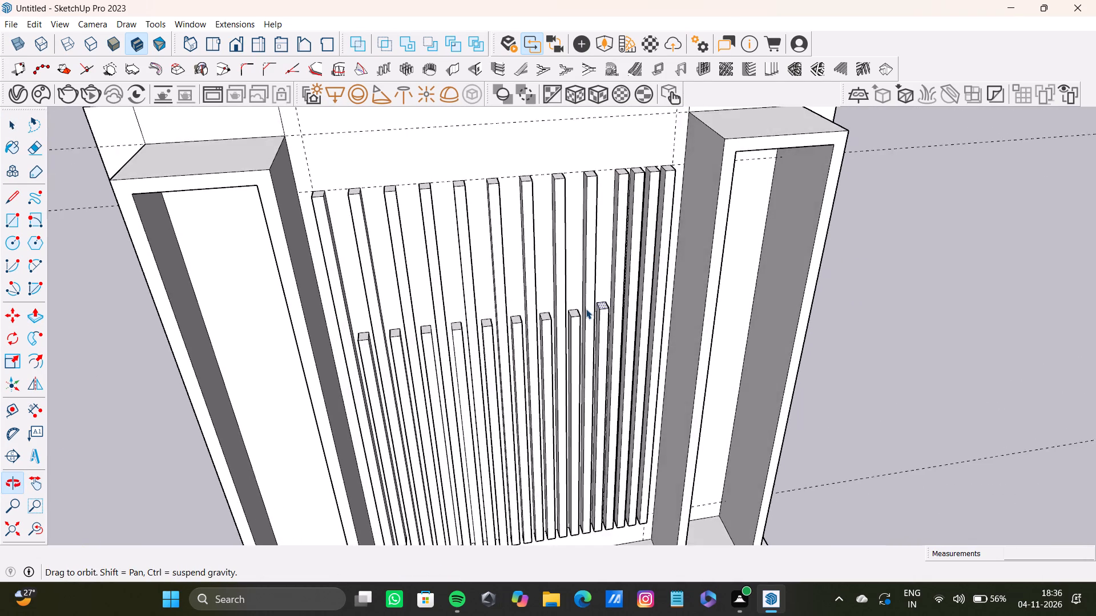
pyautogui.scroll(7, 586, 309)
pyautogui.press('p')
pyautogui.moveTo(614, 296); pyautogui.dragTo(559, 326)
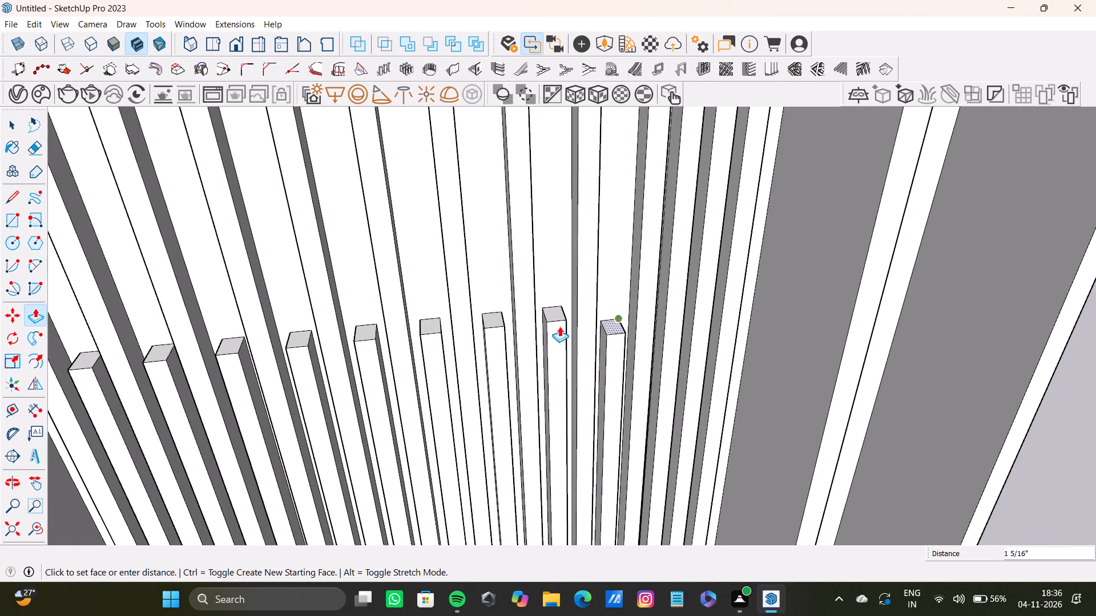
pyautogui.moveTo(559, 326); pyautogui.dragTo(551, 321)
# Push the twentieth slat's top face down level with the eighteenth slat's lowered top.
pyautogui.scroll(-8, 549, 320)
pyautogui.keyDown('shift'); pyautogui.moveTo(548, 317); pyautogui.dragTo(530, 348, button='middle'); pyautogui.keyUp('shift')
pyautogui.scroll(4, 589, 273)
pyautogui.press('space')
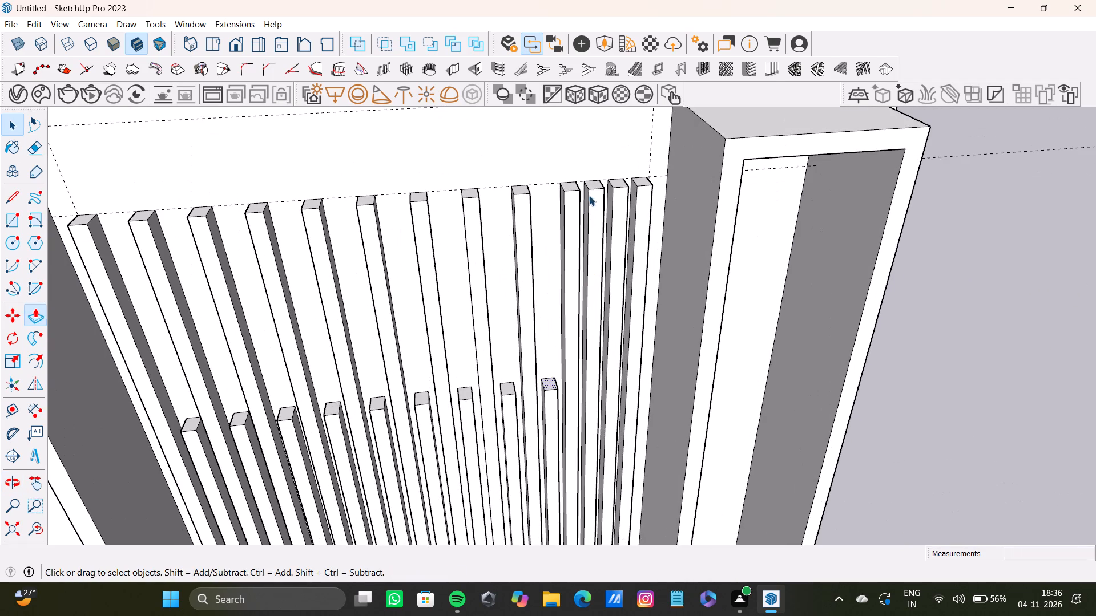
pyautogui.click(595, 183)
pyautogui.press('p')
pyautogui.moveTo(595, 185); pyautogui.dragTo(550, 379)
# Push the twenty-second slat's top face down 3', level with the twentieth slat's lowered top.
pyautogui.press('space')
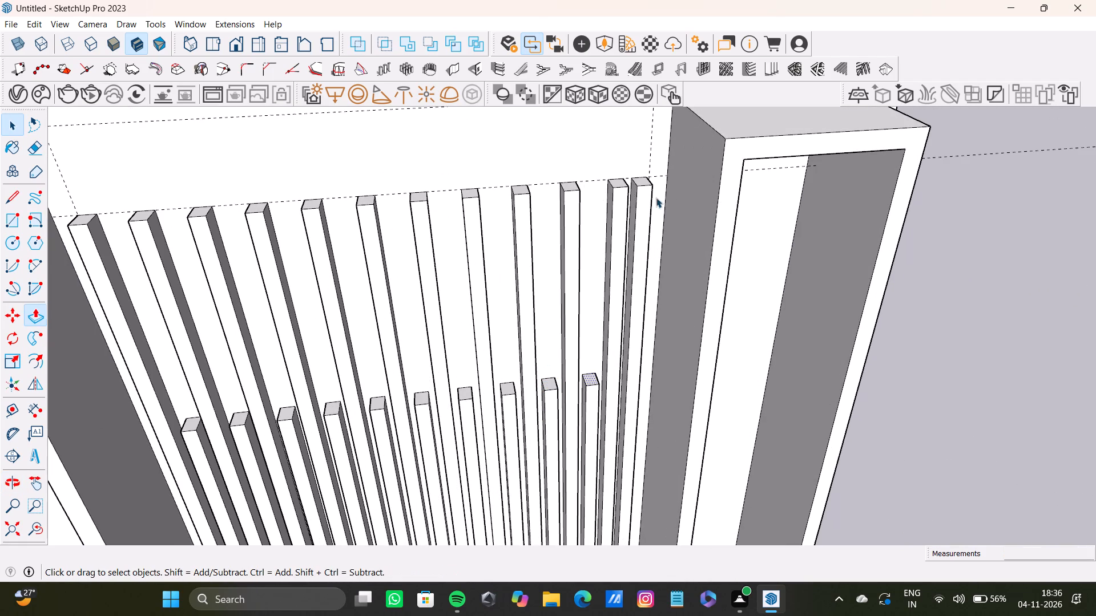
pyautogui.click(640, 180)
pyautogui.press('p')
pyautogui.moveTo(641, 180); pyautogui.dragTo(570, 417)
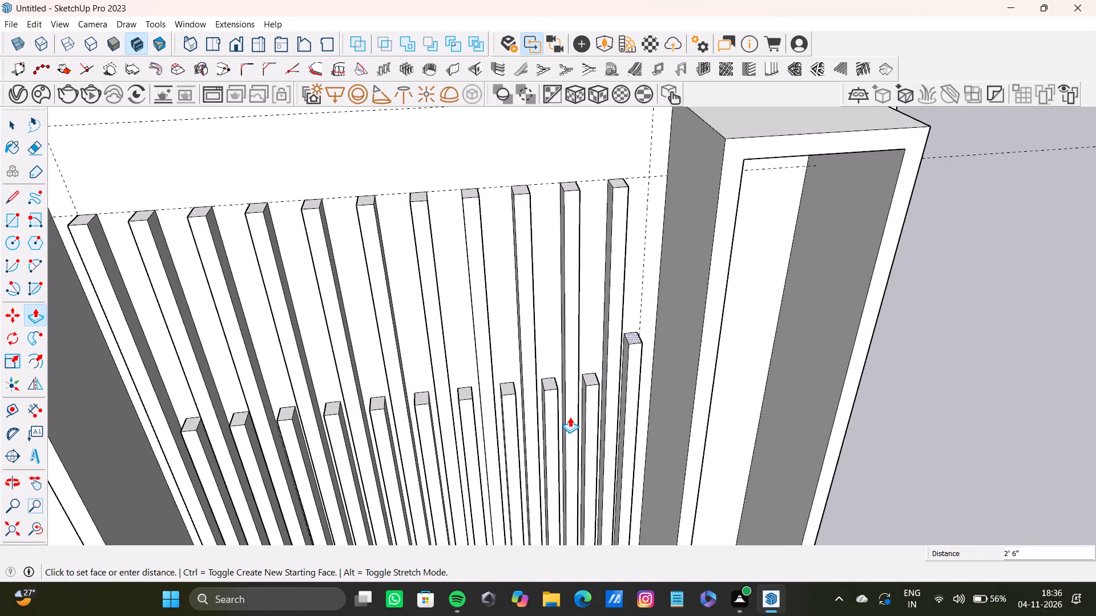
pyautogui.moveTo(570, 417); pyautogui.dragTo(591, 374)
# Push the second slat's bottom face up 3'.
pyautogui.scroll(-8, 585, 380)
pyautogui.moveTo(560, 396); pyautogui.dragTo(559, 395, button='middle')
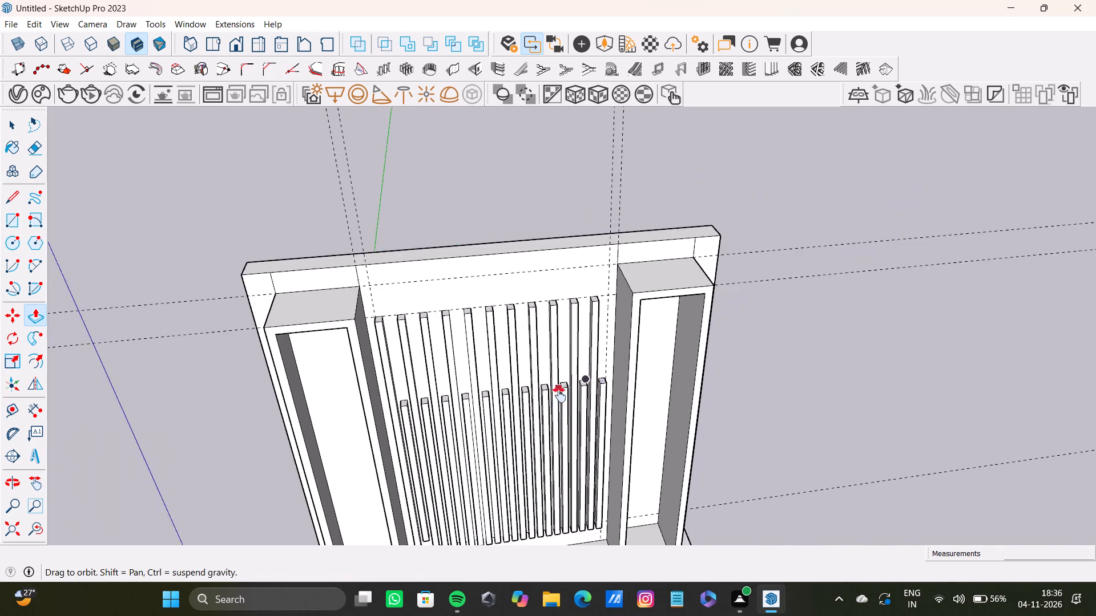
pyautogui.moveTo(559, 395); pyautogui.dragTo(490, 234, button='middle')
pyautogui.scroll(5, 378, 390)
pyautogui.moveTo(440, 387); pyautogui.dragTo(352, 278, button='middle')
pyautogui.scroll(11, 374, 394)
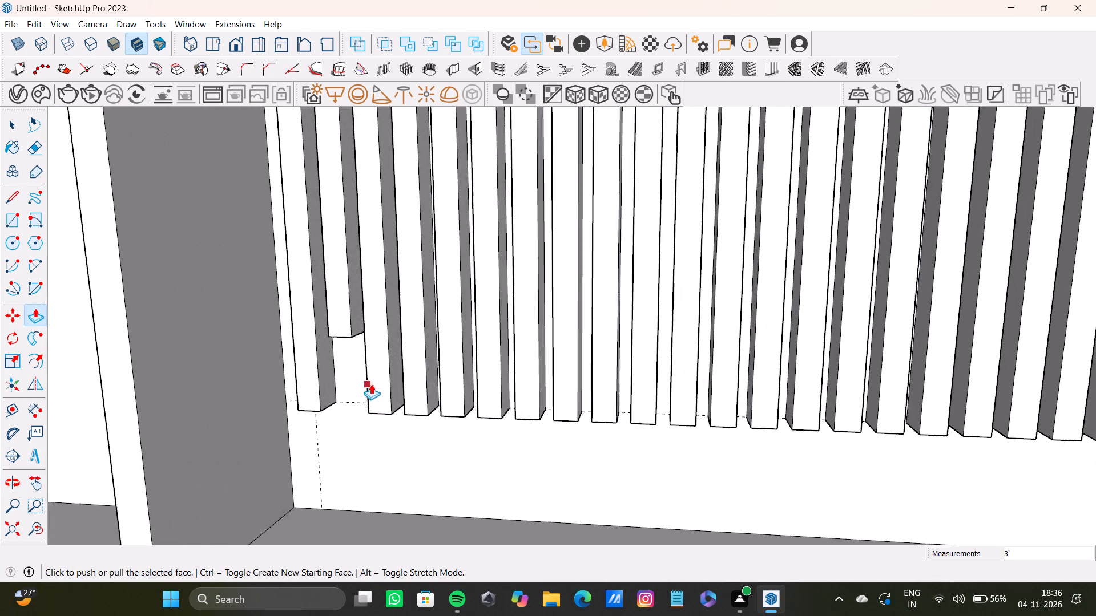
pyautogui.moveTo(371, 383); pyautogui.dragTo(378, 265, button='middle')
pyautogui.scroll(7, 356, 323)
pyautogui.press('space')
pyautogui.click(339, 343)
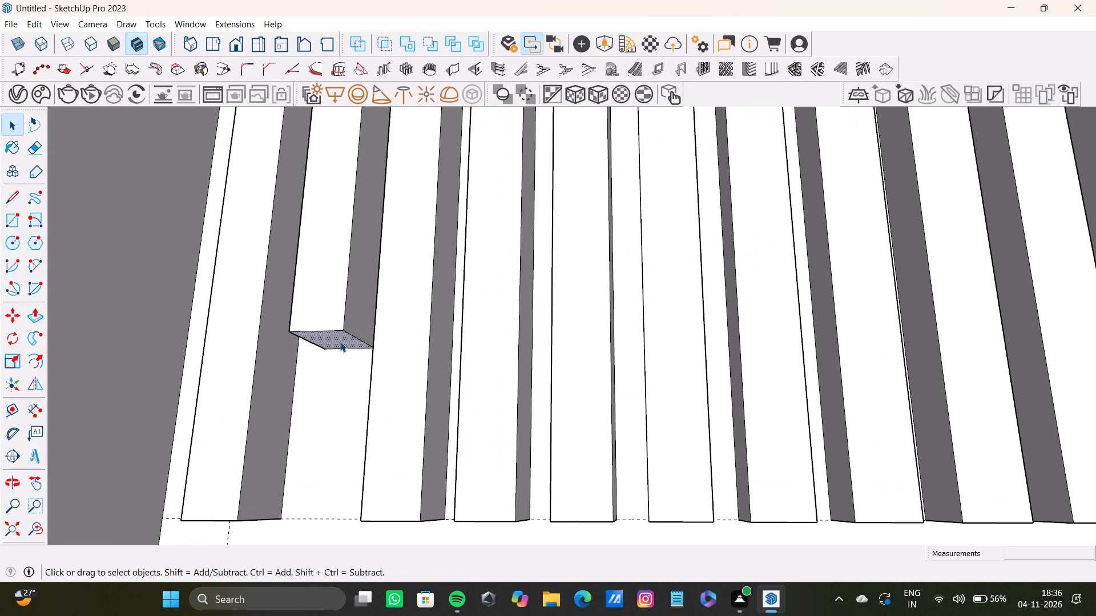
pyautogui.press('p')
pyautogui.moveTo(340, 342); pyautogui.dragTo(313, 516)
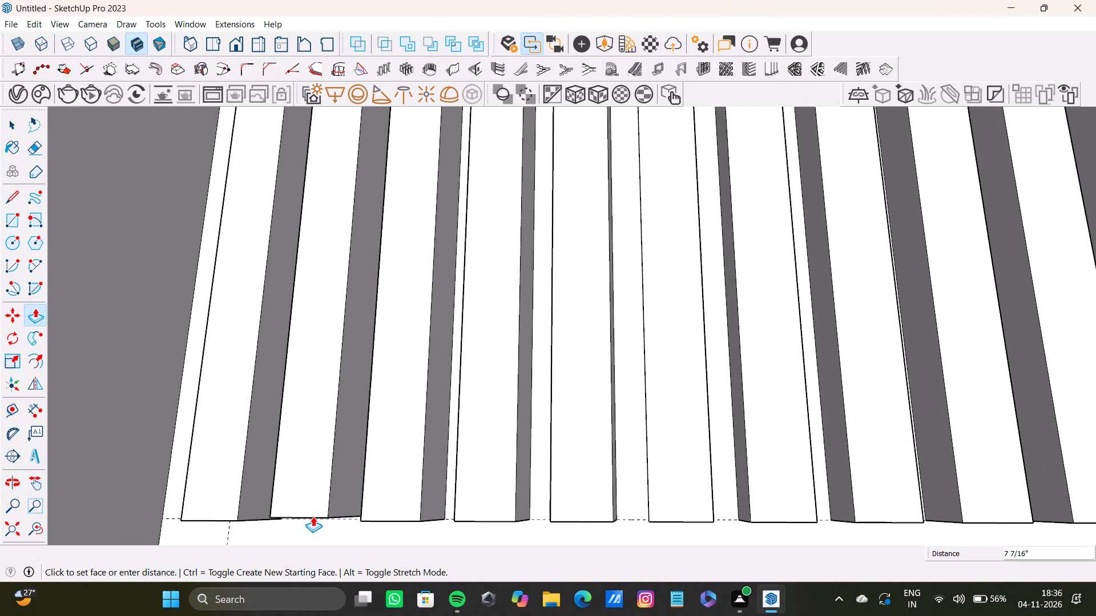
pyautogui.moveTo(313, 516); pyautogui.dragTo(342, 418)
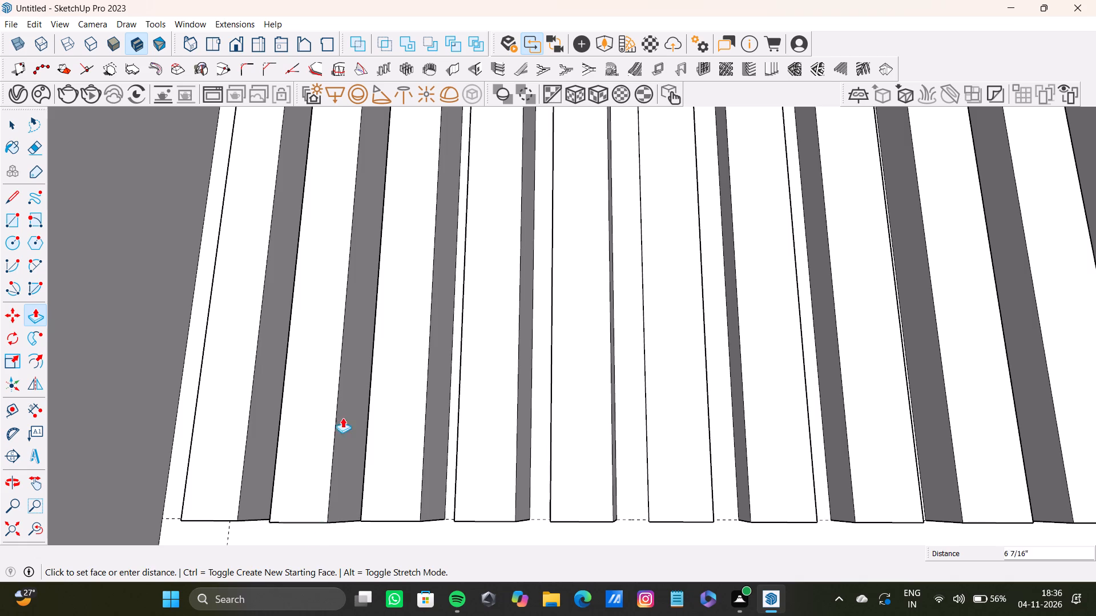
pyautogui.moveTo(342, 418); pyautogui.dragTo(392, 144)
pyautogui.press('3')
pyautogui.press("'")
pyautogui.press('Return')
# Push the fourth slat's bottom face up 3'.
pyautogui.scroll(-14, 413, 230)
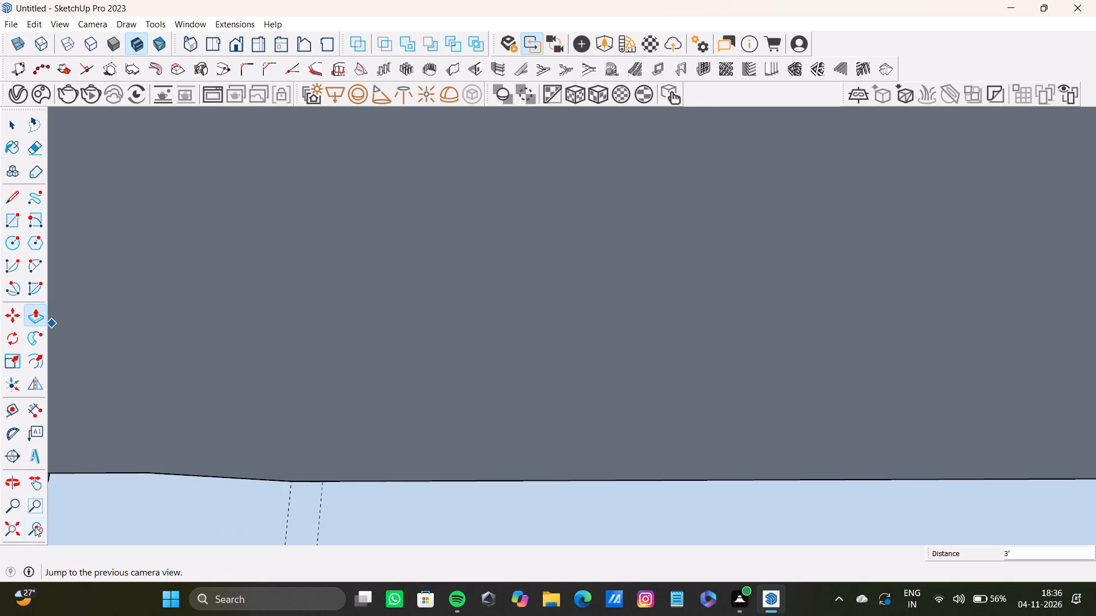
pyautogui.moveTo(26, 533); pyautogui.dragTo(26, 527)
pyautogui.moveTo(465, 444); pyautogui.dragTo(428, 363, button='middle')
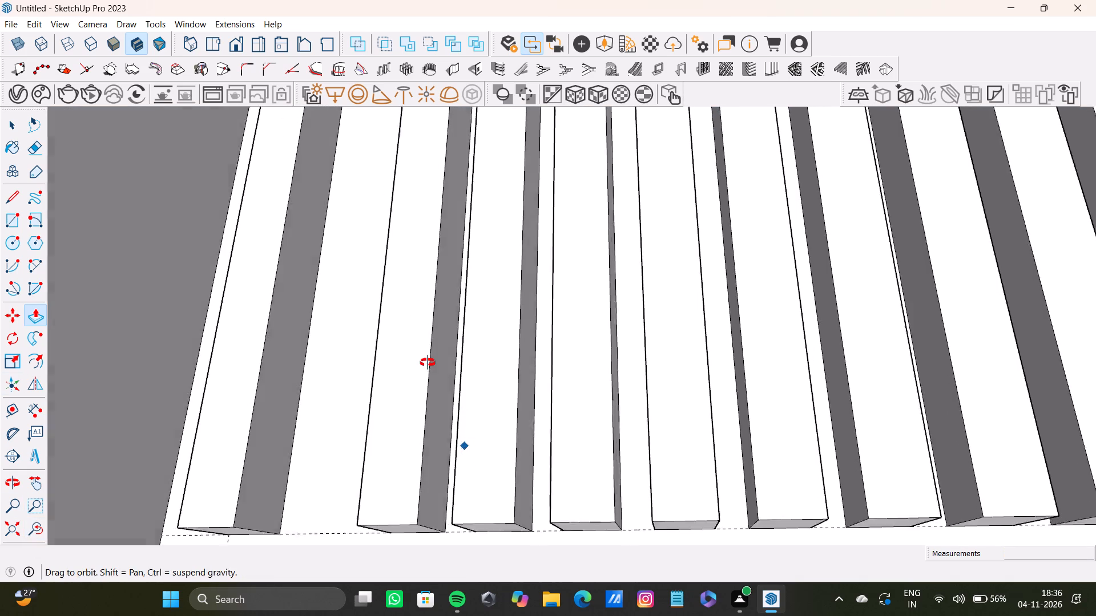
pyautogui.moveTo(428, 363); pyautogui.dragTo(422, 362, button='middle')
pyautogui.press('space')
pyautogui.click(494, 528)
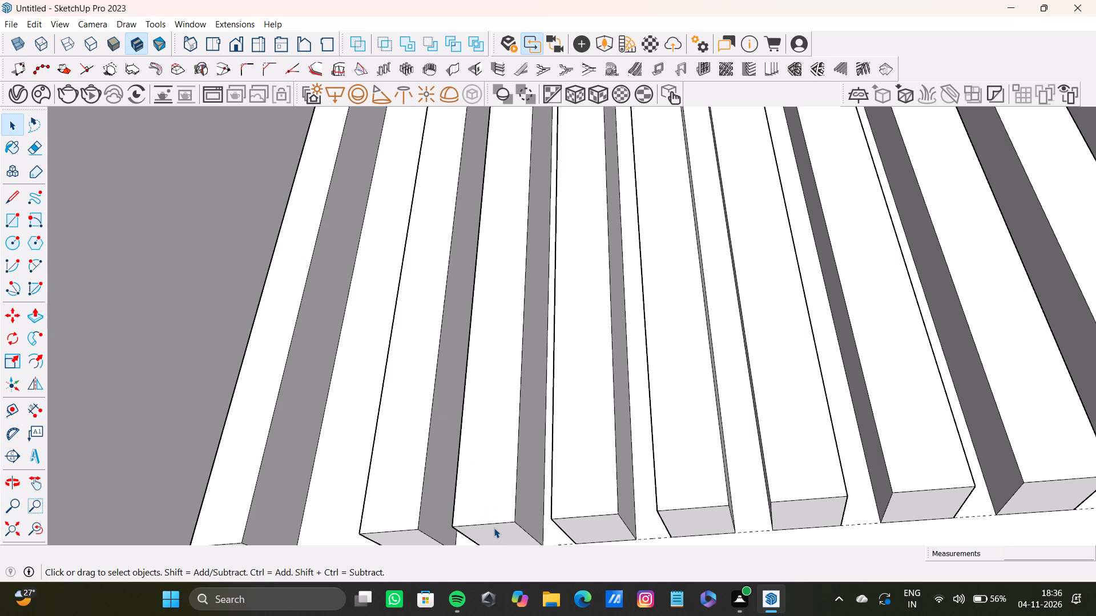
pyautogui.click(494, 529)
pyautogui.moveTo(495, 530); pyautogui.dragTo(492, 449)
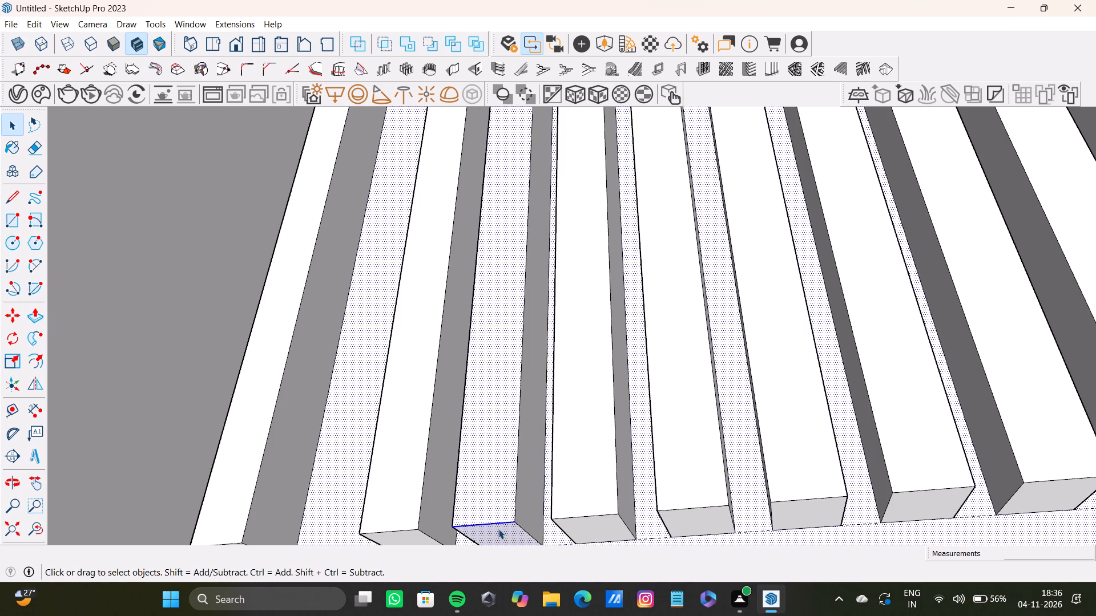
pyautogui.click(498, 529)
pyautogui.press('p')
pyautogui.moveTo(503, 528); pyautogui.dragTo(481, 354)
pyautogui.write("3'")
pyautogui.press('Return')
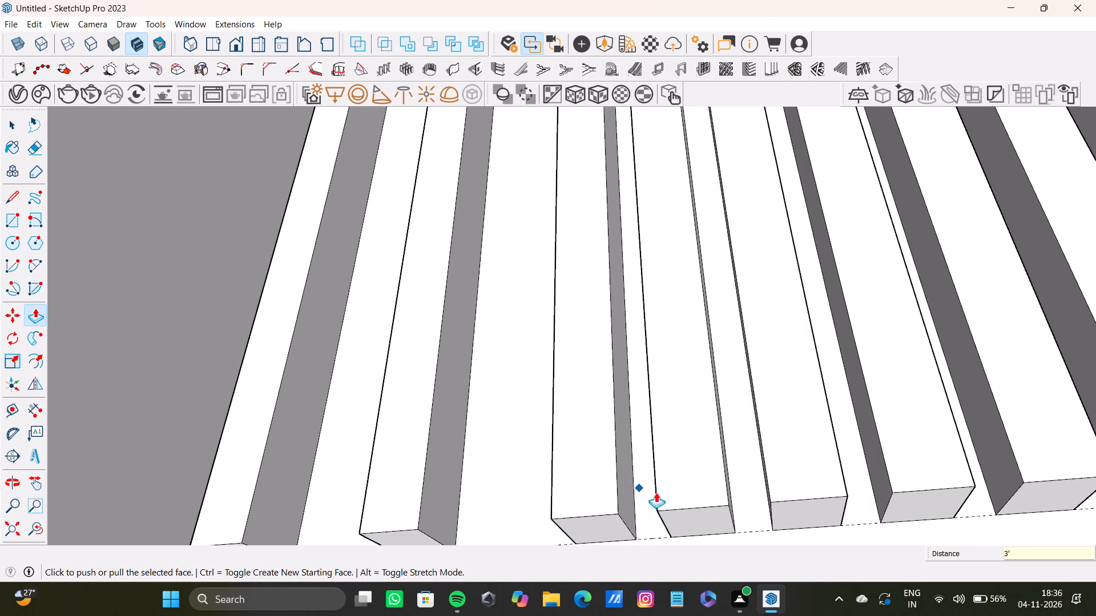
# Push the sixth slat's bottom face up 3'.
pyautogui.press('space')
pyautogui.click(685, 515)
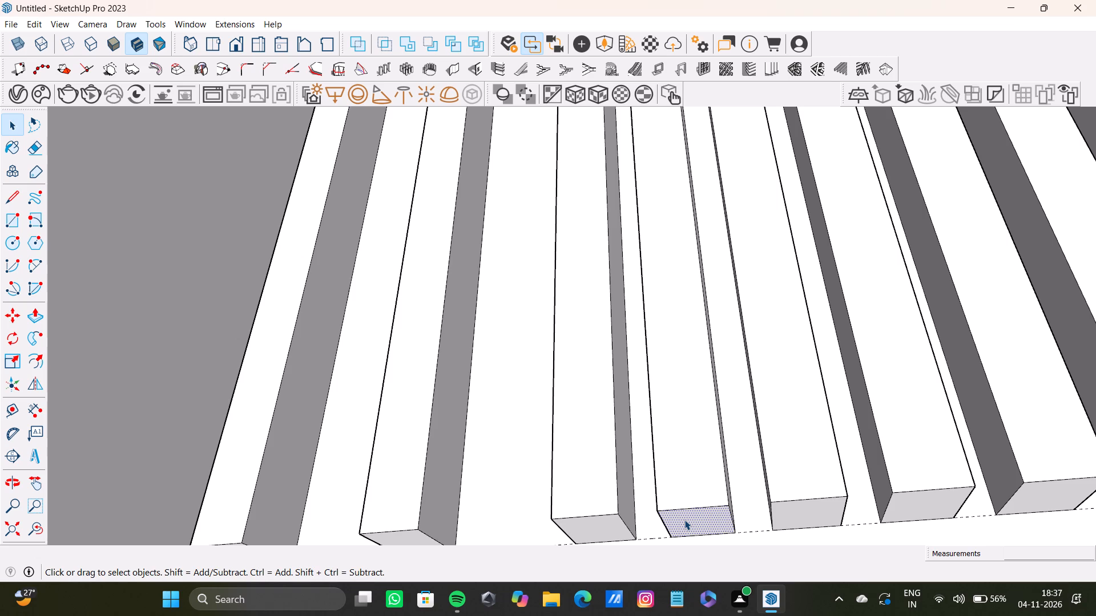
pyautogui.moveTo(684, 520); pyautogui.dragTo(668, 472)
pyautogui.press('p')
pyautogui.moveTo(699, 514); pyautogui.dragTo(631, 374)
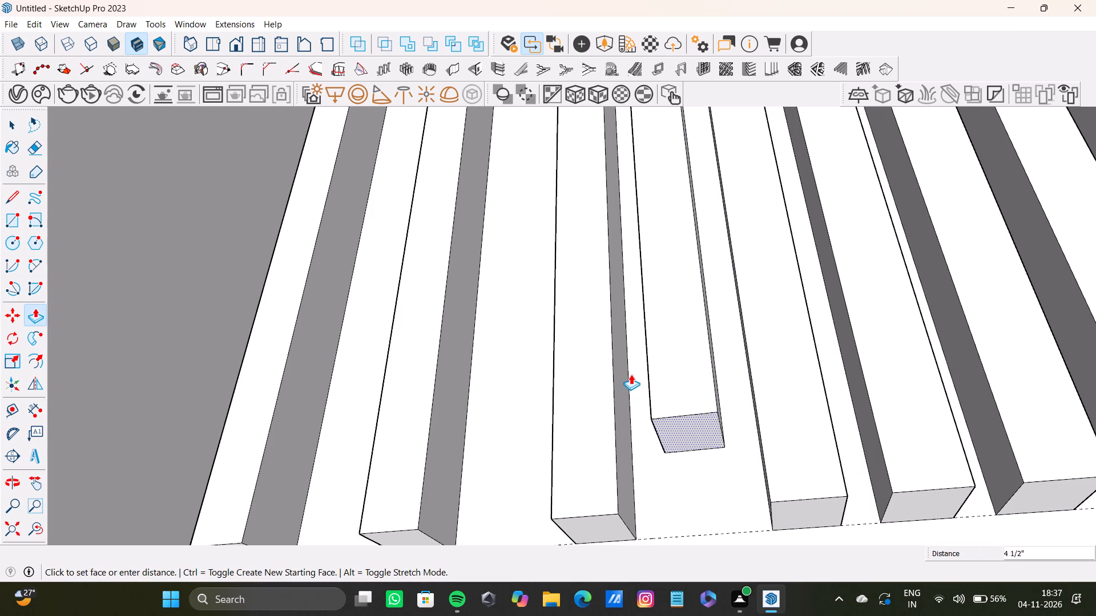
pyautogui.moveTo(631, 374); pyautogui.dragTo(630, 371)
pyautogui.press('3')
pyautogui.press("'")
pyautogui.press('Return')
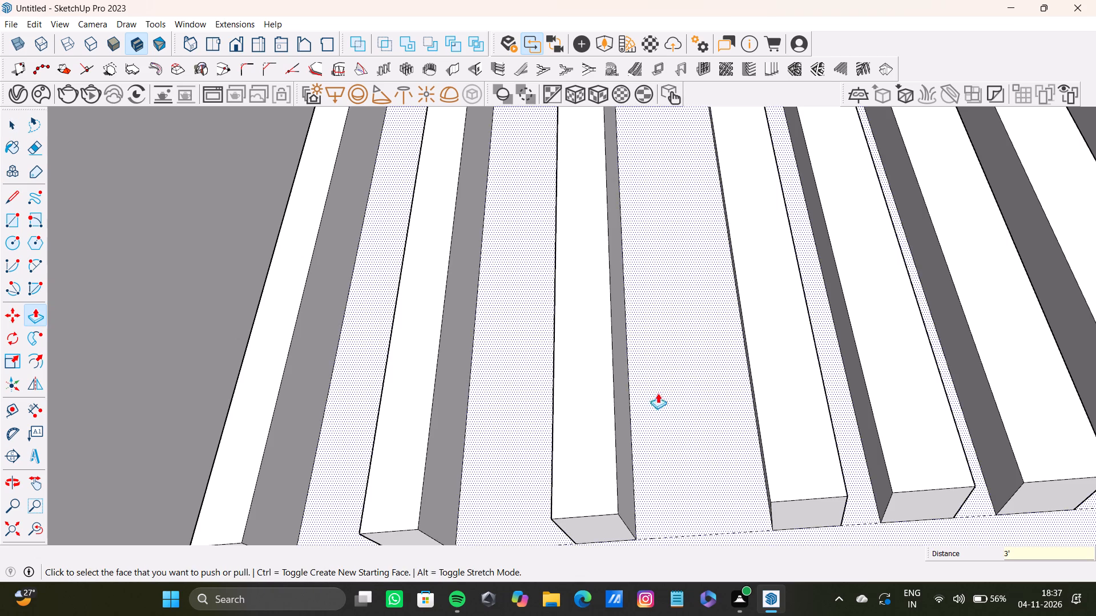
# Push the fourth slat's bottom face further up, level with the second slat's raised bottom.
pyautogui.scroll(-3, 634, 382)
pyautogui.keyDown('shift'); pyautogui.moveTo(623, 363); pyautogui.dragTo(402, 302, button='middle'); pyautogui.keyUp('shift')
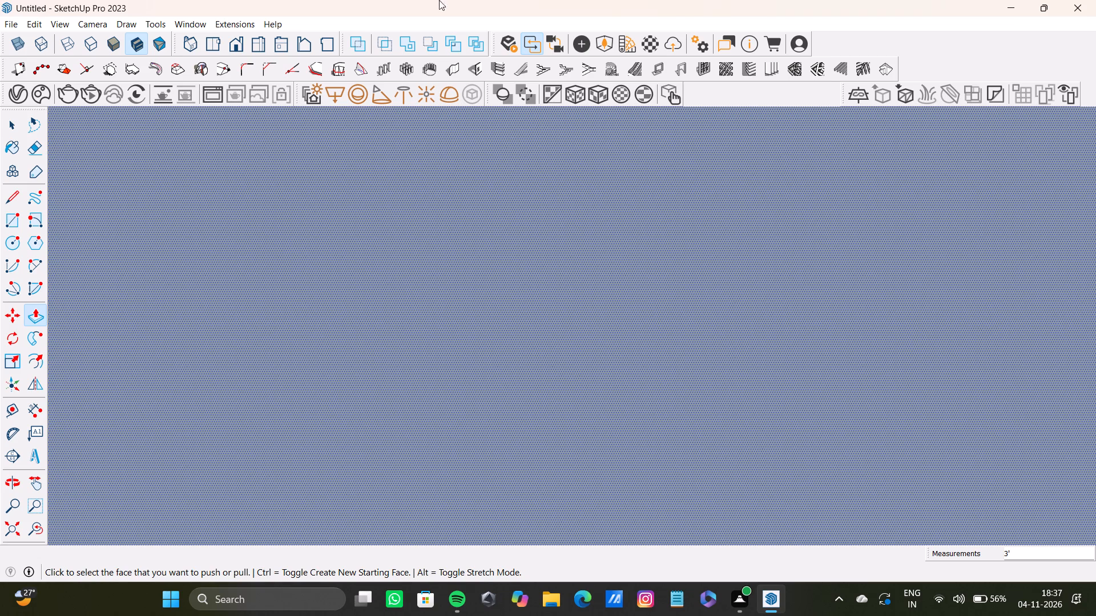
pyautogui.click(14, 524)
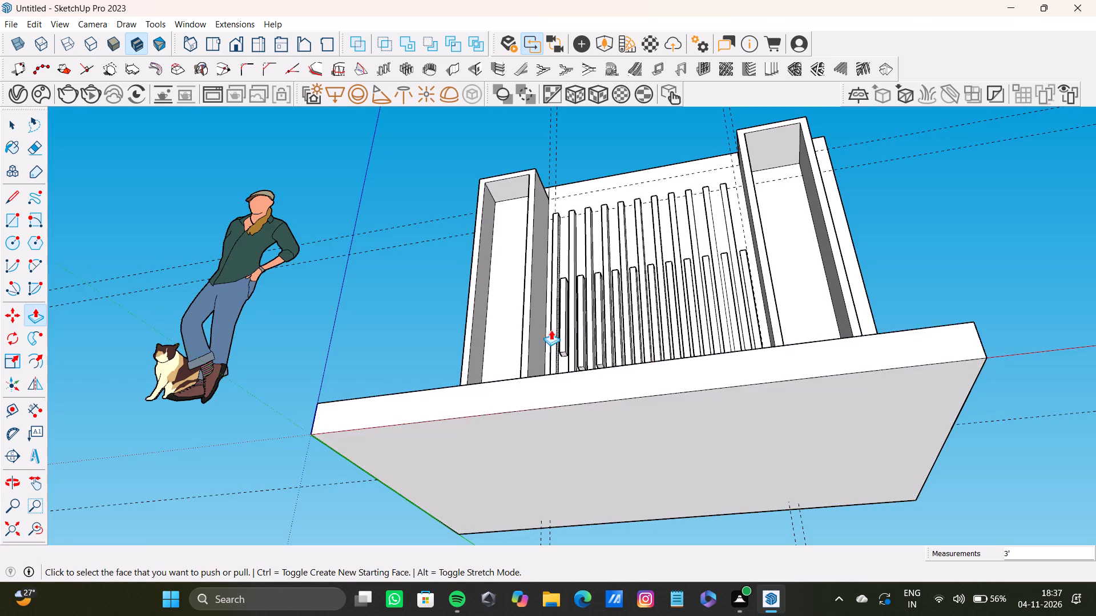
pyautogui.moveTo(551, 330); pyautogui.dragTo(527, 477, button='middle')
pyautogui.scroll(12, 602, 332)
pyautogui.moveTo(553, 381); pyautogui.dragTo(599, 311, button='middle')
pyautogui.scroll(6, 567, 363)
pyautogui.moveTo(579, 374); pyautogui.dragTo(489, 272)
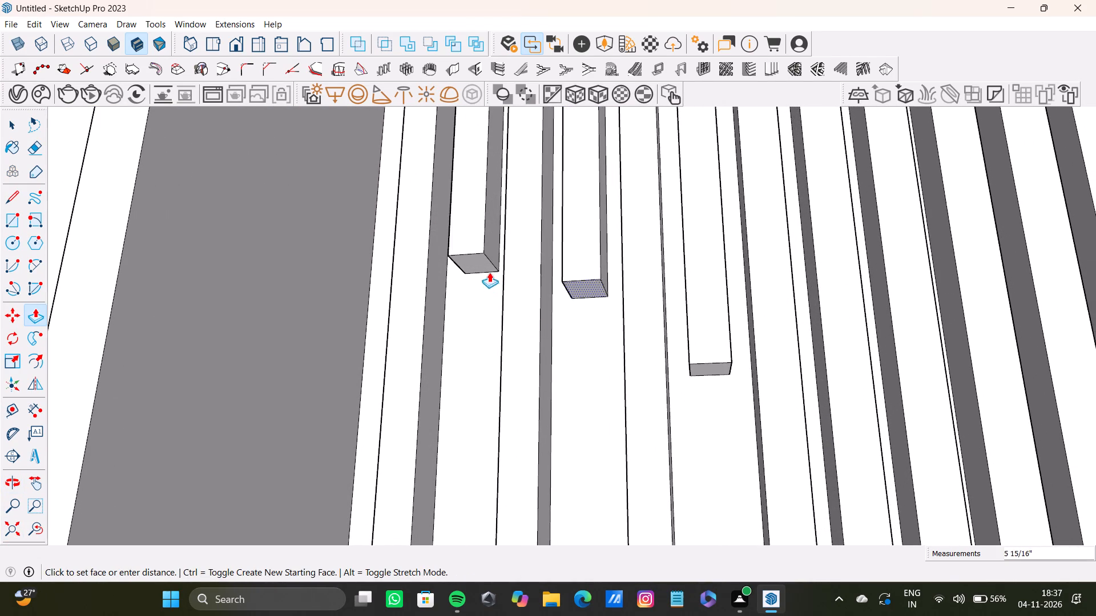
pyautogui.moveTo(489, 272); pyautogui.dragTo(474, 259)
# Push the sixth slat's bottom face a further 8 1/4" up toward the level of the second slat's raised bottom.
pyautogui.moveTo(703, 367); pyautogui.dragTo(538, 232)
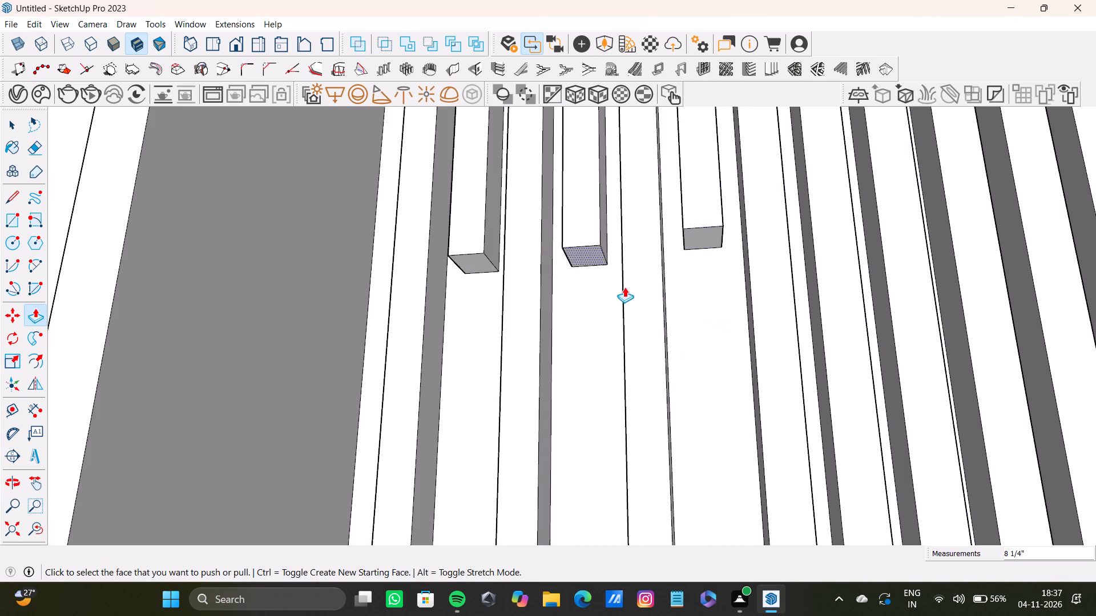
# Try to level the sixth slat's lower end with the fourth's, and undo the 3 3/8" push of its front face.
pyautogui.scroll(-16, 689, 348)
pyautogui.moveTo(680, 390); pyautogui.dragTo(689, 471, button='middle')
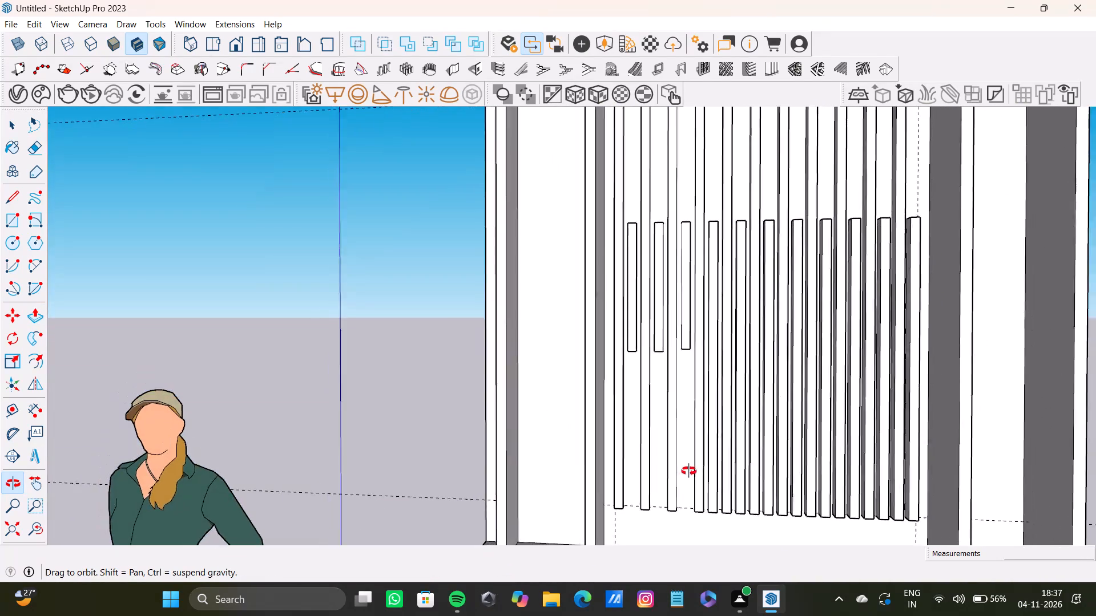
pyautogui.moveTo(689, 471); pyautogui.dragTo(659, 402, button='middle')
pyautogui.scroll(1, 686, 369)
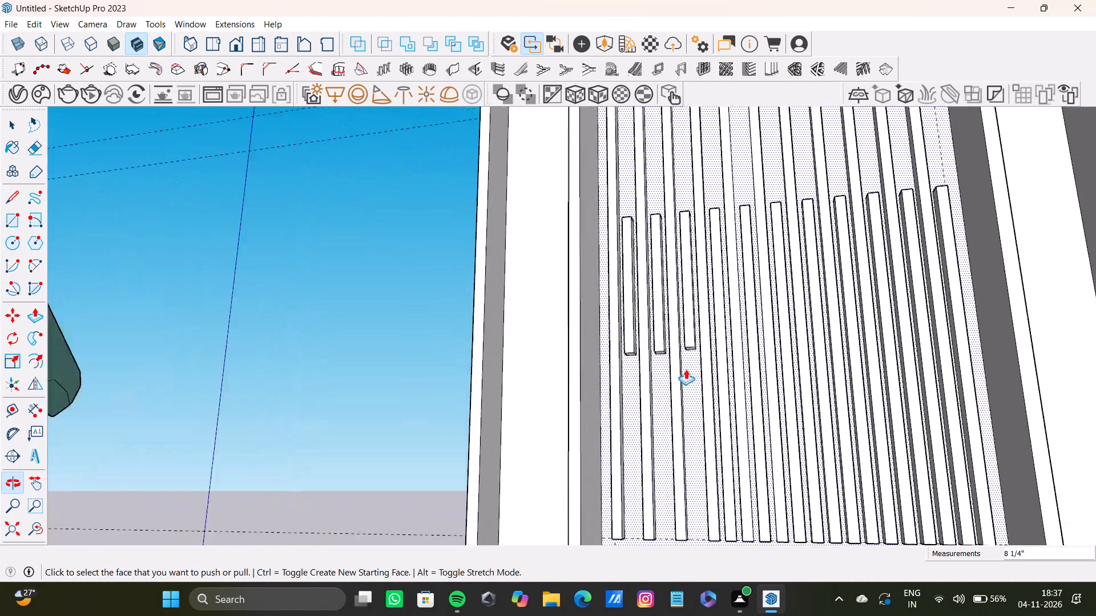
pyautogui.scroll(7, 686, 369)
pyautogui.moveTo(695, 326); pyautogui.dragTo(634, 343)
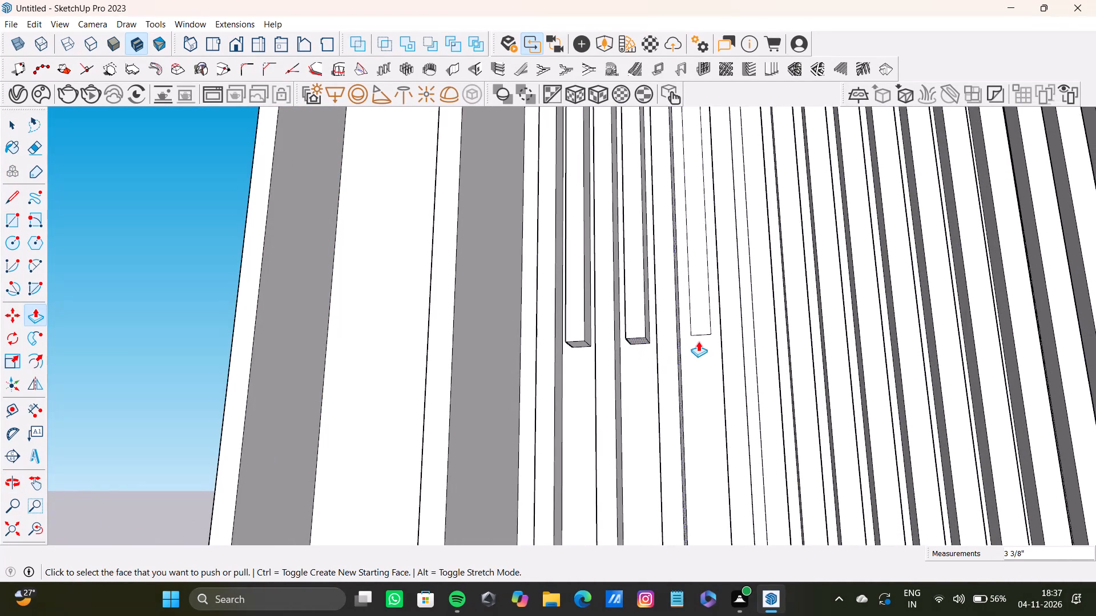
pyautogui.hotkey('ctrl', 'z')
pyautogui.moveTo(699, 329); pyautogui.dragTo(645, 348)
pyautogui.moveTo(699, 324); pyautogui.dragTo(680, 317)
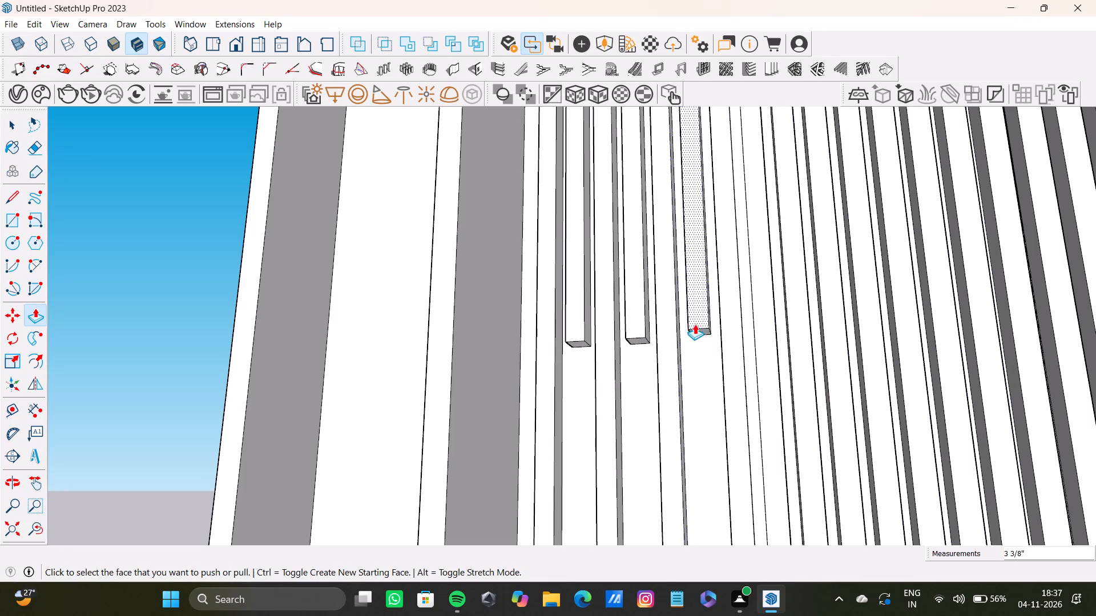
# Pull the sixth slat's bottom face down 11/16", level with the fourth slat's raised bottom.
pyautogui.moveTo(696, 333); pyautogui.dragTo(639, 341)
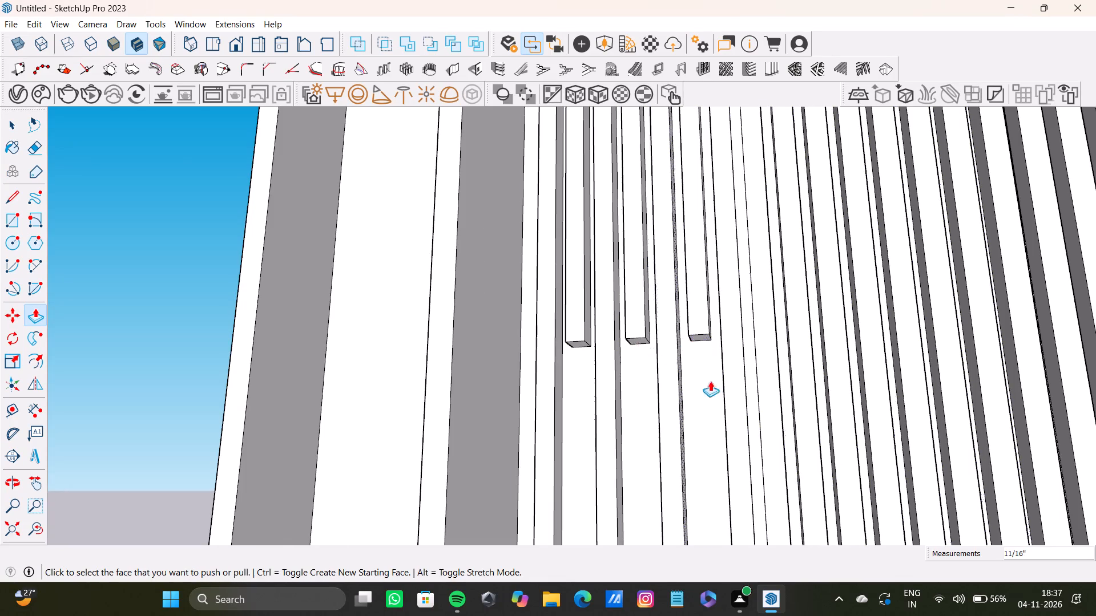
# Push the eighth slat's bottom face up 2' 3/8" and a further 1' 7 3/16", level with the sixth slat's raised bottom.
pyautogui.scroll(-12, 715, 384)
pyautogui.keyDown('shift'); pyautogui.moveTo(715, 390); pyautogui.dragTo(577, 297, button='middle'); pyautogui.keyUp('shift')
pyautogui.scroll(4, 584, 382)
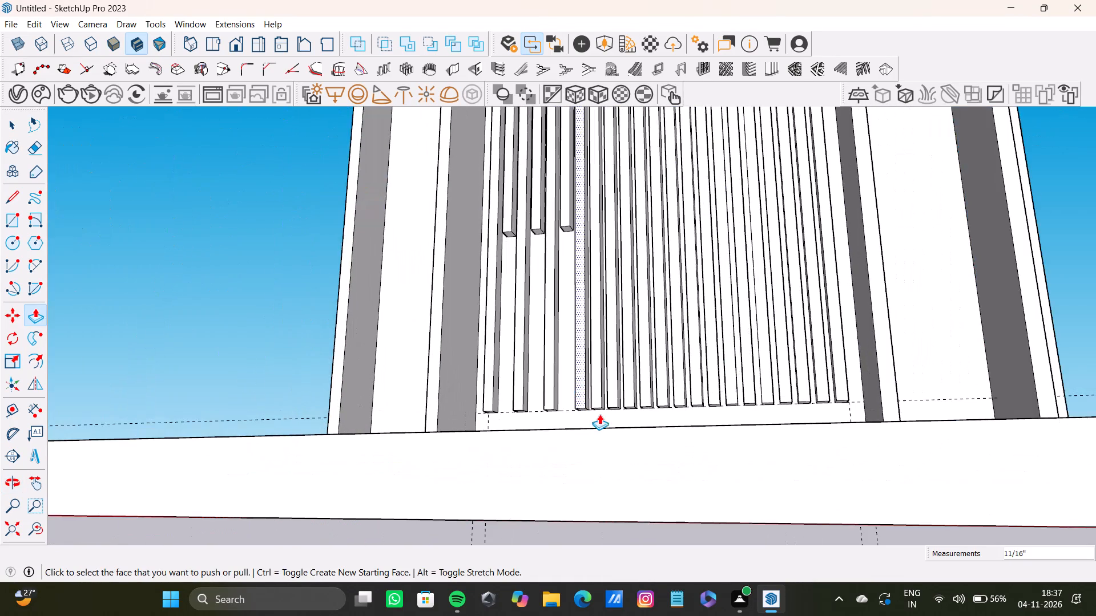
pyautogui.scroll(6, 595, 406)
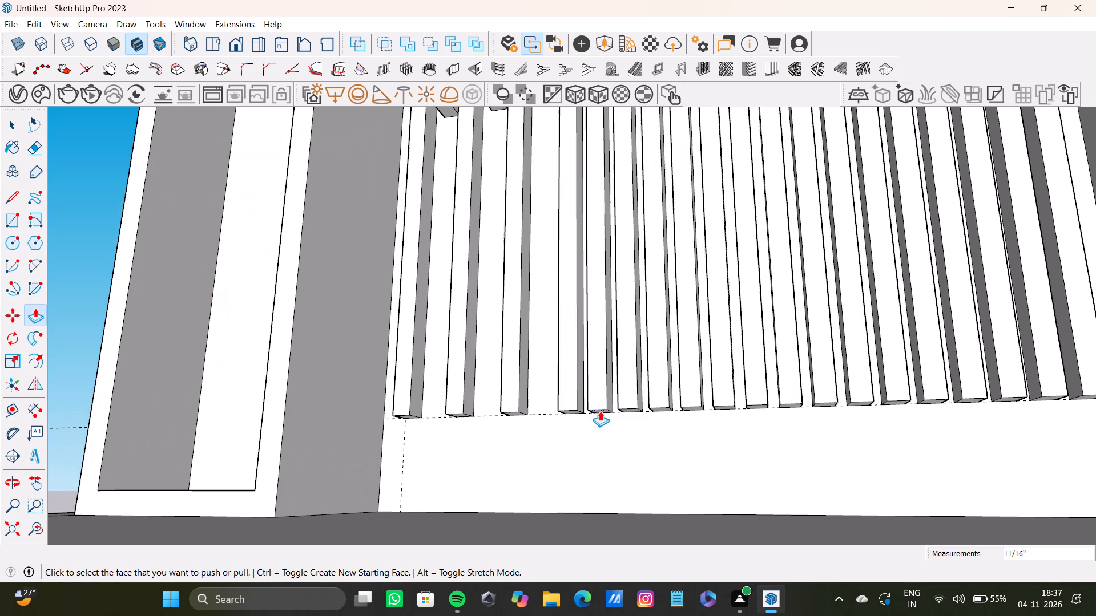
pyautogui.moveTo(600, 411); pyautogui.dragTo(582, 220)
pyautogui.keyDown('shift'); pyautogui.moveTo(576, 222); pyautogui.dragTo(591, 422, button='middle'); pyautogui.keyUp('shift')
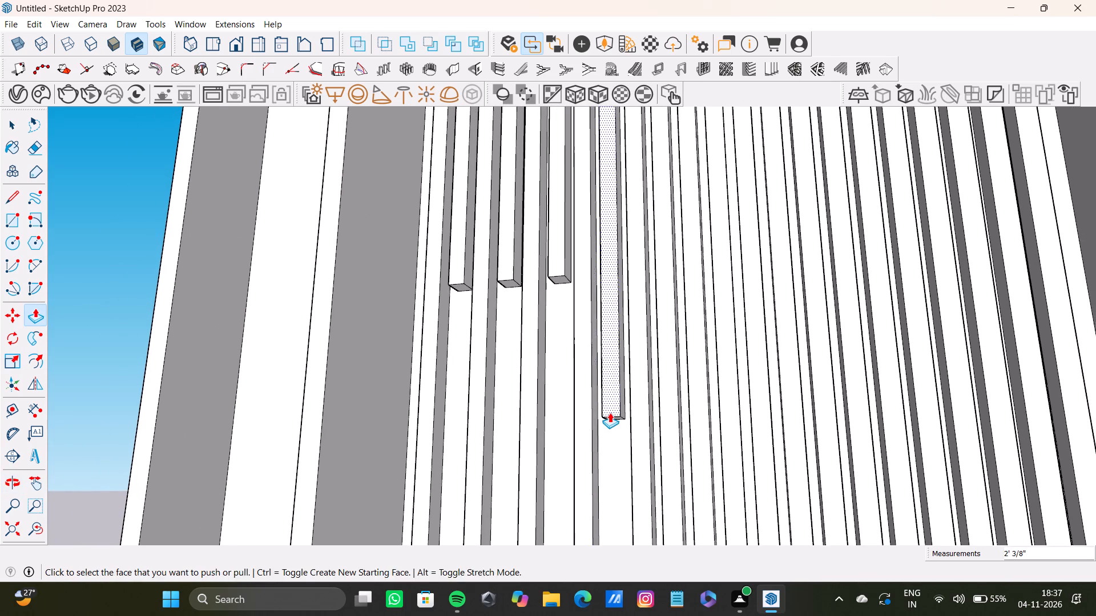
pyautogui.moveTo(610, 412); pyautogui.dragTo(570, 304)
pyautogui.hotkey('ctrl', 'z')
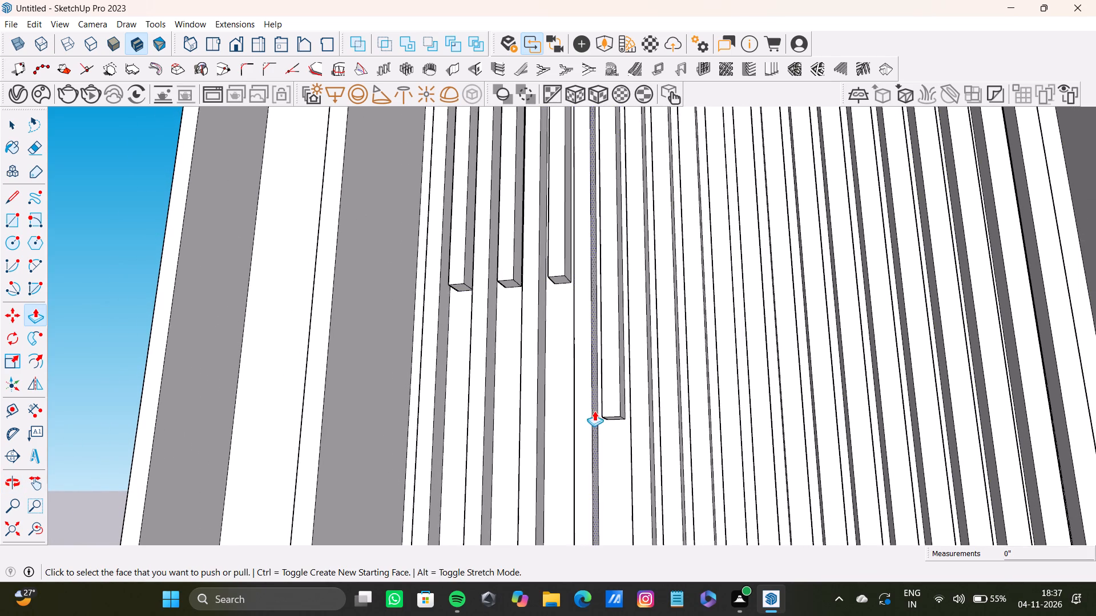
pyautogui.scroll(3, 602, 414)
pyautogui.moveTo(617, 420); pyautogui.dragTo(550, 230)
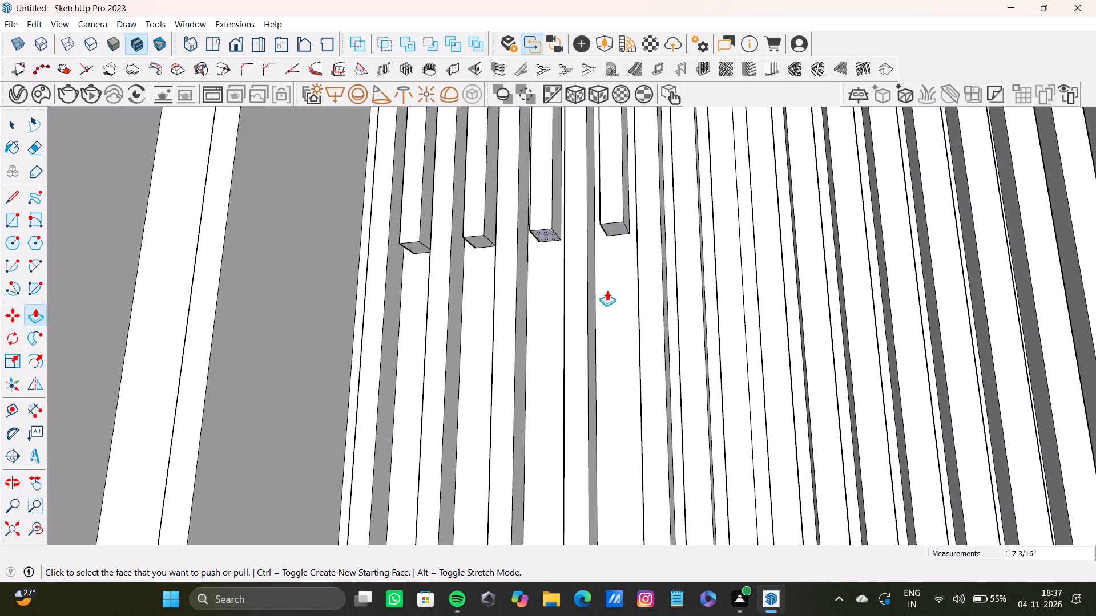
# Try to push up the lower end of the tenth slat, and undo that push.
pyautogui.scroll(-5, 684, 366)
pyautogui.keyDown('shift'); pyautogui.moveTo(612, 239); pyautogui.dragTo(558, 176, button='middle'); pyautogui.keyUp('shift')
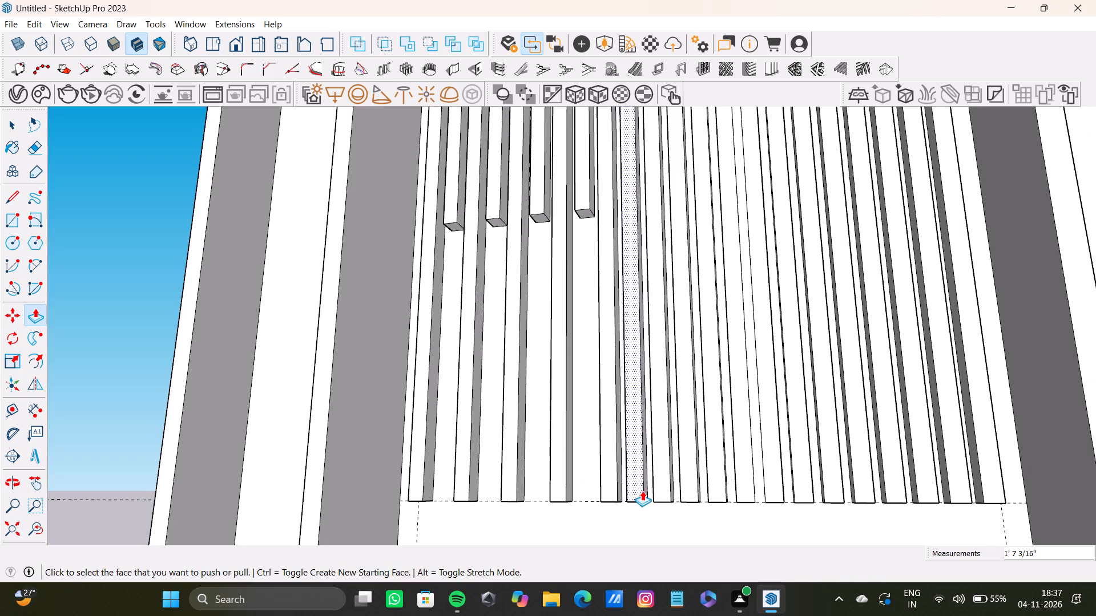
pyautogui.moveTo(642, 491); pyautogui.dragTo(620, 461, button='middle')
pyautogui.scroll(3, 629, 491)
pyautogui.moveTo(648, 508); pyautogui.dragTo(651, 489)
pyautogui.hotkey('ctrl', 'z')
# Push the tenth slat's bottom face up and then a further 1' 11 3/16", level with the eighth slat's raised bottom.
pyautogui.scroll(3, 648, 513)
pyautogui.moveTo(646, 507); pyautogui.dragTo(640, 500, button='middle')
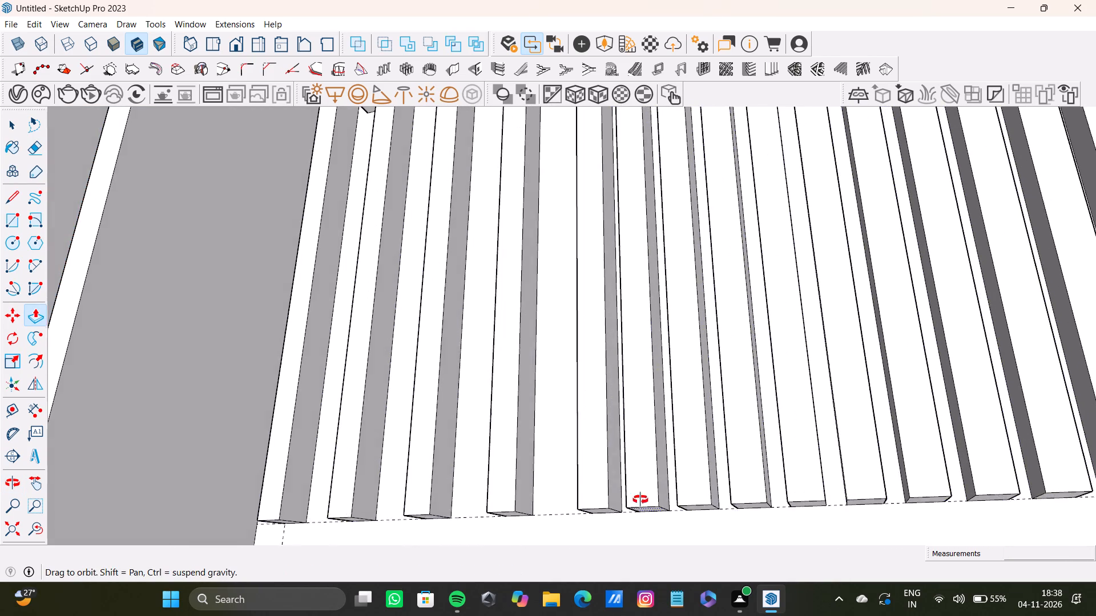
pyautogui.moveTo(640, 500); pyautogui.dragTo(635, 484, button='middle')
pyautogui.moveTo(650, 508); pyautogui.dragTo(616, 253)
pyautogui.moveTo(616, 253); pyautogui.dragTo(615, 446, button='middle')
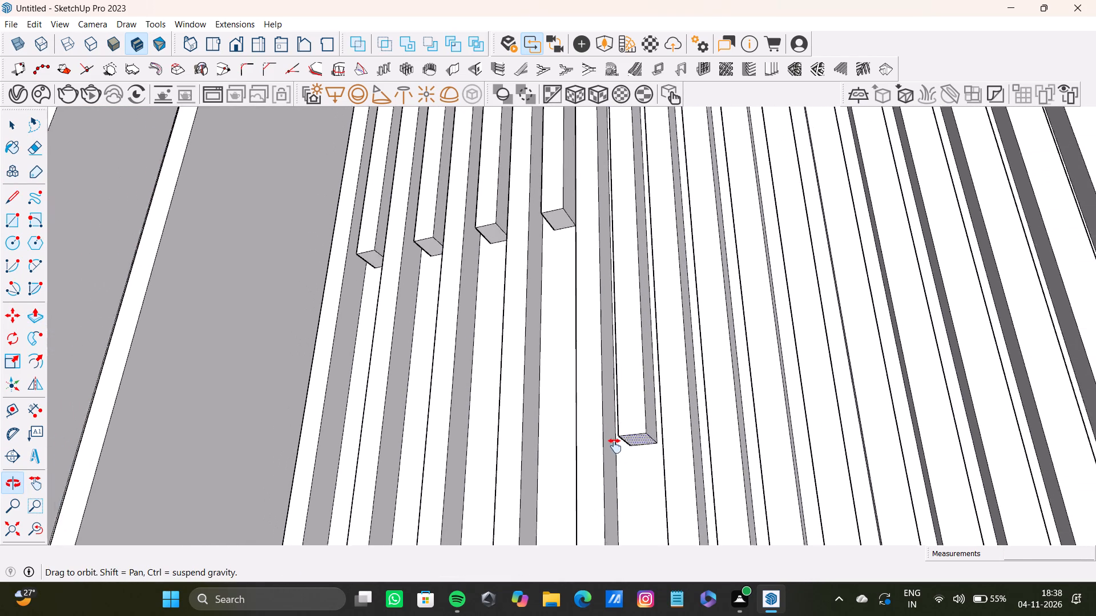
pyautogui.moveTo(615, 446); pyautogui.dragTo(617, 447, button='middle')
pyautogui.moveTo(646, 468); pyautogui.dragTo(559, 233)
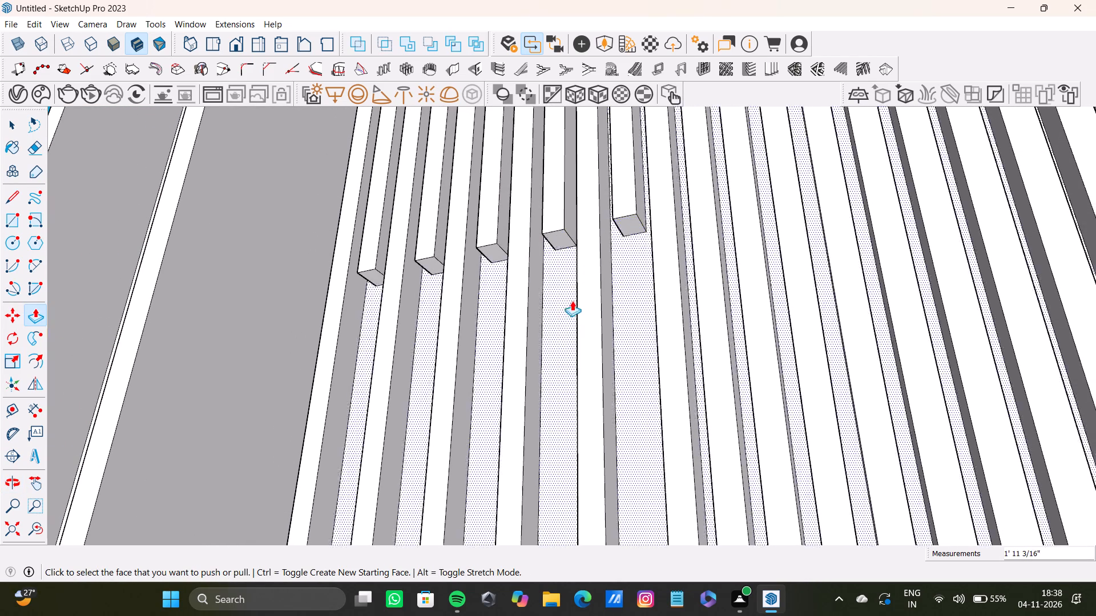
# Push the twelfth slat's bottom face up 7 15/16".
pyautogui.scroll(-5, 573, 309)
pyautogui.keyDown('ctrl'); pyautogui.moveTo(650, 395); pyautogui.dragTo(595, 285, button='middle'); pyautogui.keyUp('ctrl')
pyautogui.click(4, 532)
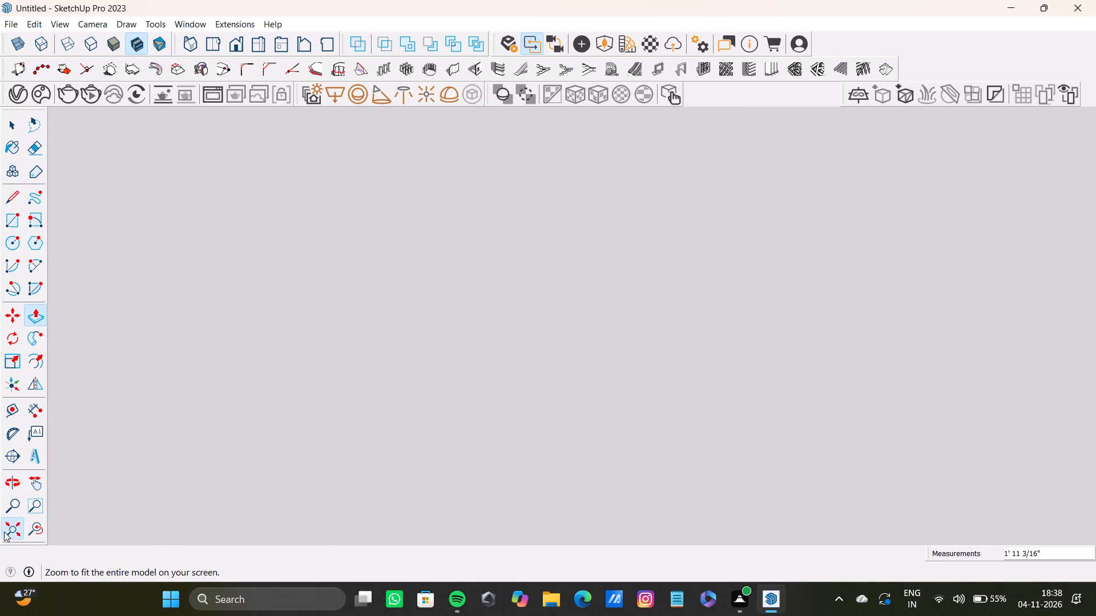
pyautogui.moveTo(427, 379); pyautogui.dragTo(408, 479, button='middle')
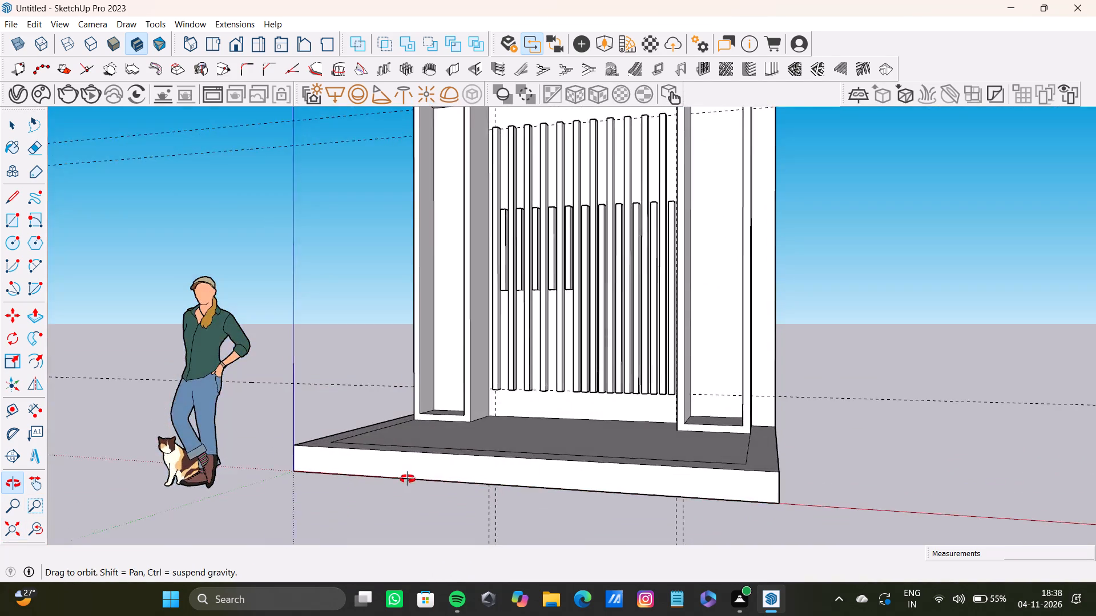
pyautogui.moveTo(408, 479); pyautogui.dragTo(409, 479, button='middle')
pyautogui.scroll(19, 535, 403)
pyautogui.moveTo(594, 390); pyautogui.dragTo(574, 365, button='middle')
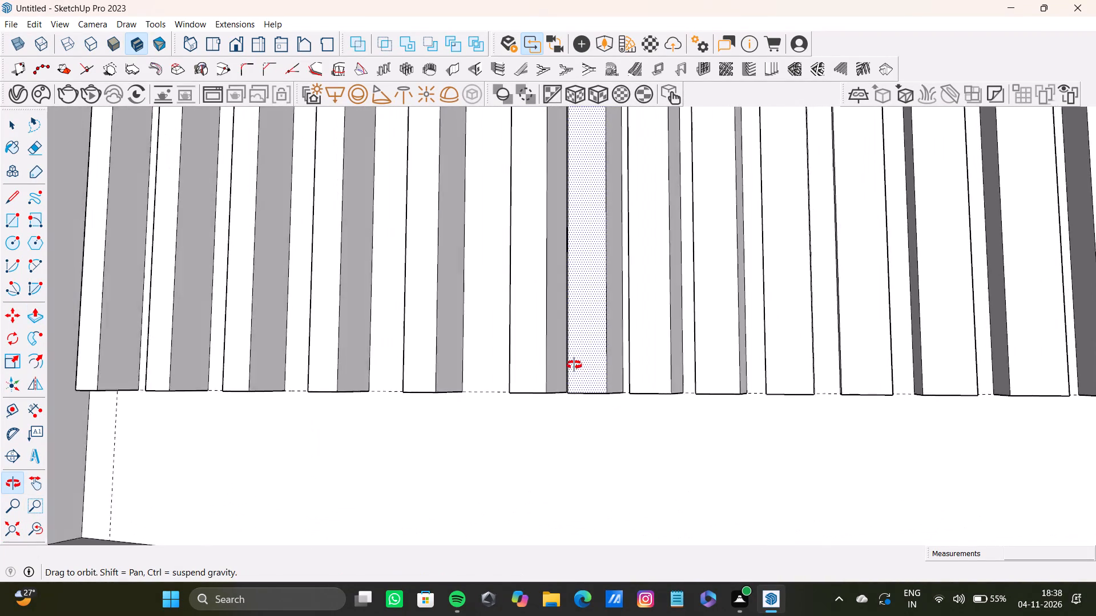
pyautogui.moveTo(574, 365); pyautogui.dragTo(577, 331, button='middle')
pyautogui.scroll(1, 597, 388)
pyautogui.moveTo(598, 390); pyautogui.dragTo(567, 242)
# Push the twelfth slat's bottom face a further 2' 11 5/8" up, level with the tenth slat's raised bottom.
pyautogui.scroll(-3, 560, 246)
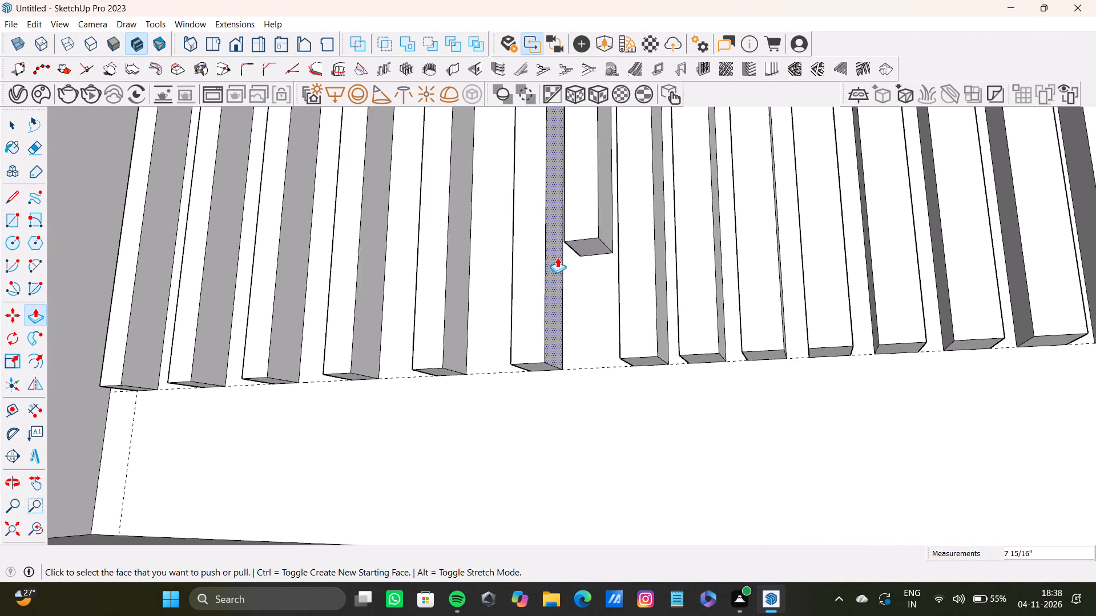
pyautogui.scroll(-3, 557, 257)
pyautogui.keyDown('shift'); pyautogui.moveTo(555, 265); pyautogui.dragTo(547, 345, button='middle'); pyautogui.keyUp('shift')
pyautogui.click(9, 532)
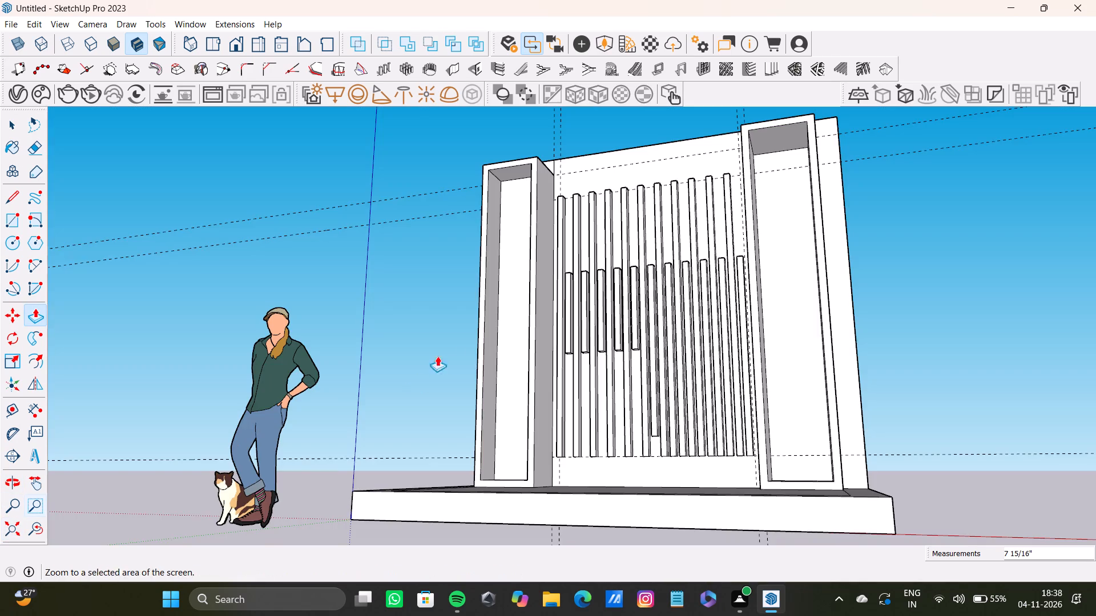
pyautogui.moveTo(504, 353); pyautogui.dragTo(522, 364, button='middle')
pyautogui.scroll(7, 622, 425)
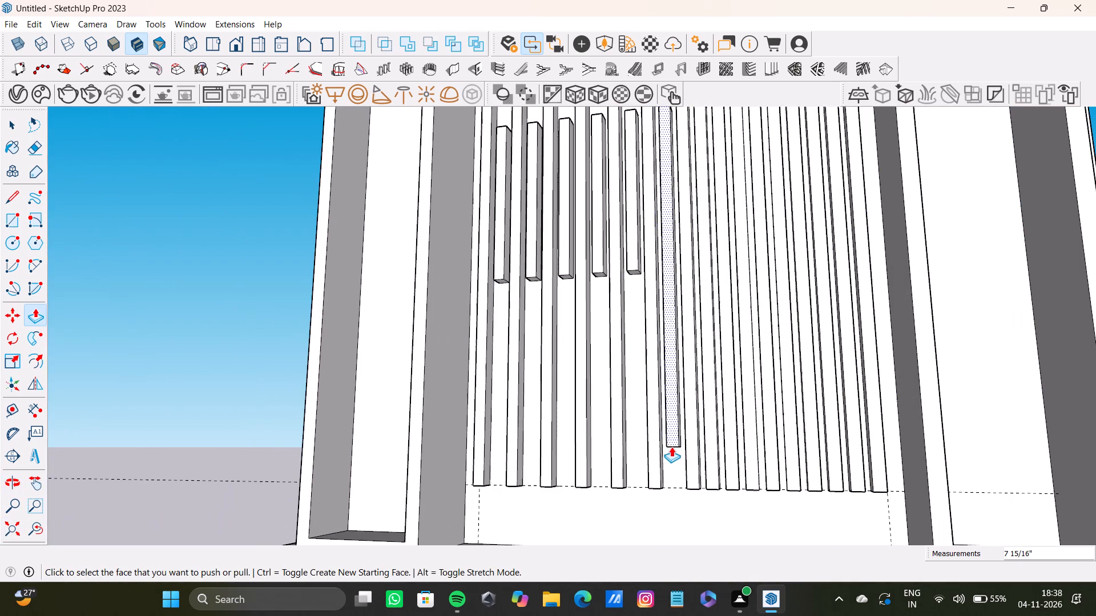
pyautogui.scroll(5, 672, 444)
pyautogui.moveTo(643, 433); pyautogui.dragTo(630, 391, button='middle')
pyautogui.scroll(3, 630, 391)
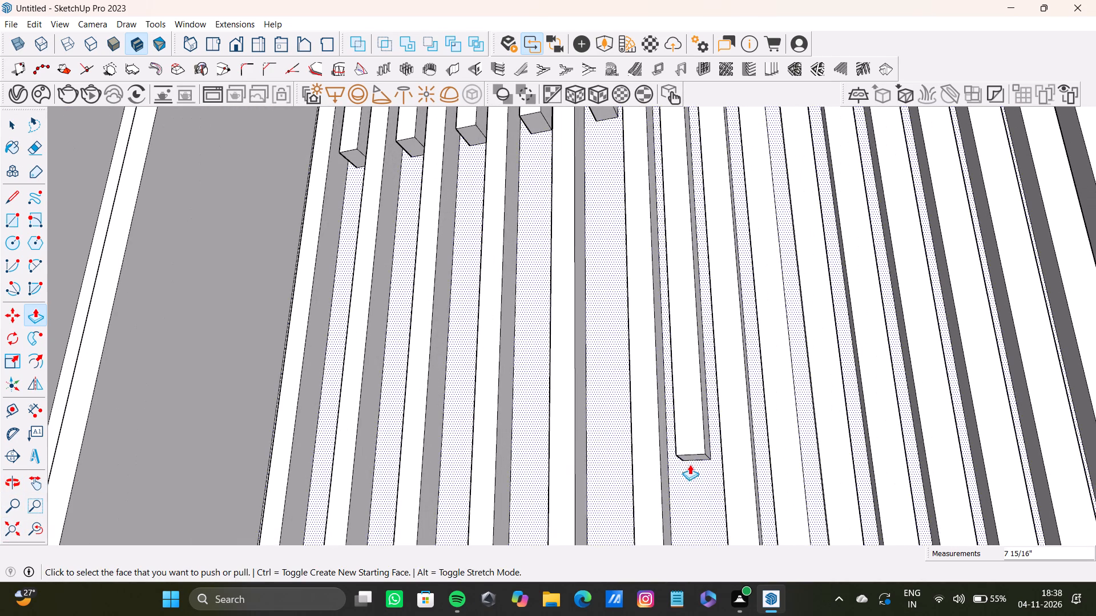
pyautogui.moveTo(690, 459); pyautogui.dragTo(594, 112)
# Push the fourteenth slat's bottom face up 7 1/4".
pyautogui.scroll(-6, 659, 325)
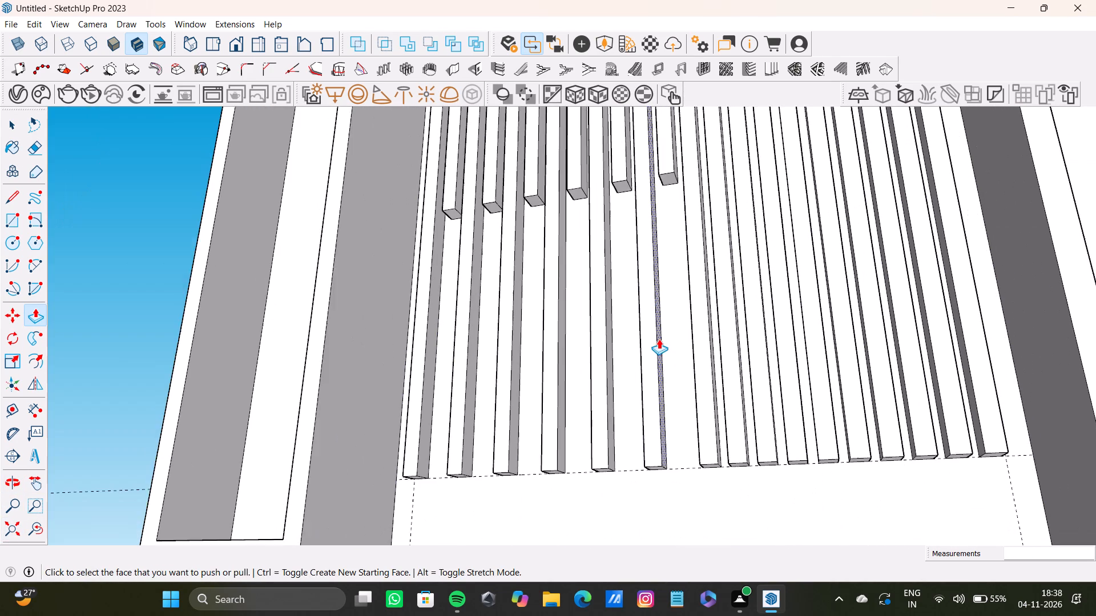
pyautogui.keyDown('shift'); pyautogui.moveTo(659, 341); pyautogui.dragTo(621, 346, button='middle'); pyautogui.keyUp('shift')
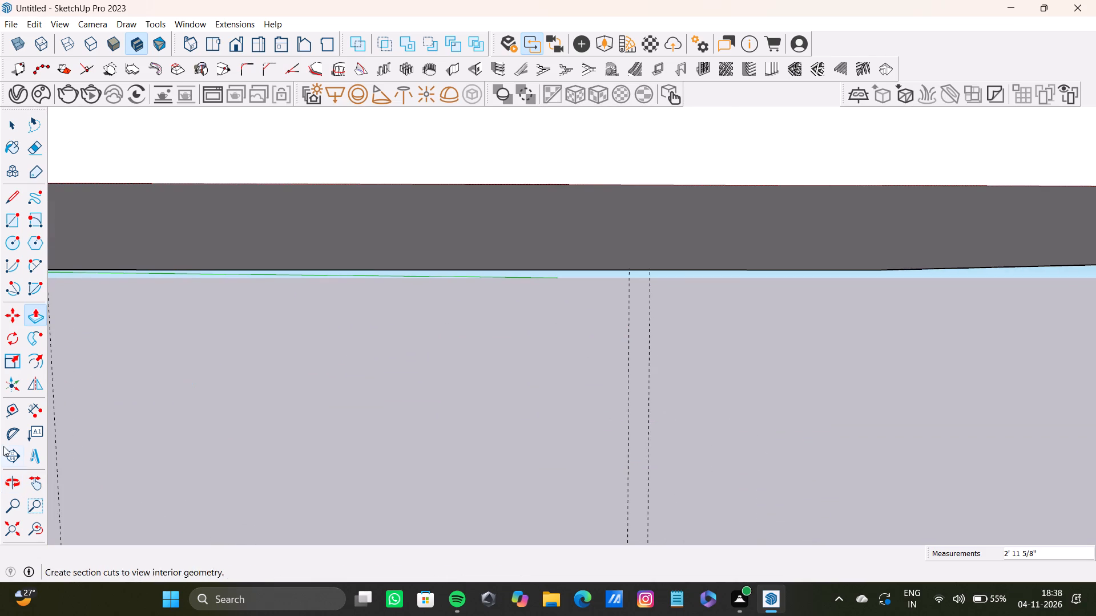
pyautogui.click(13, 534)
pyautogui.scroll(6, 554, 417)
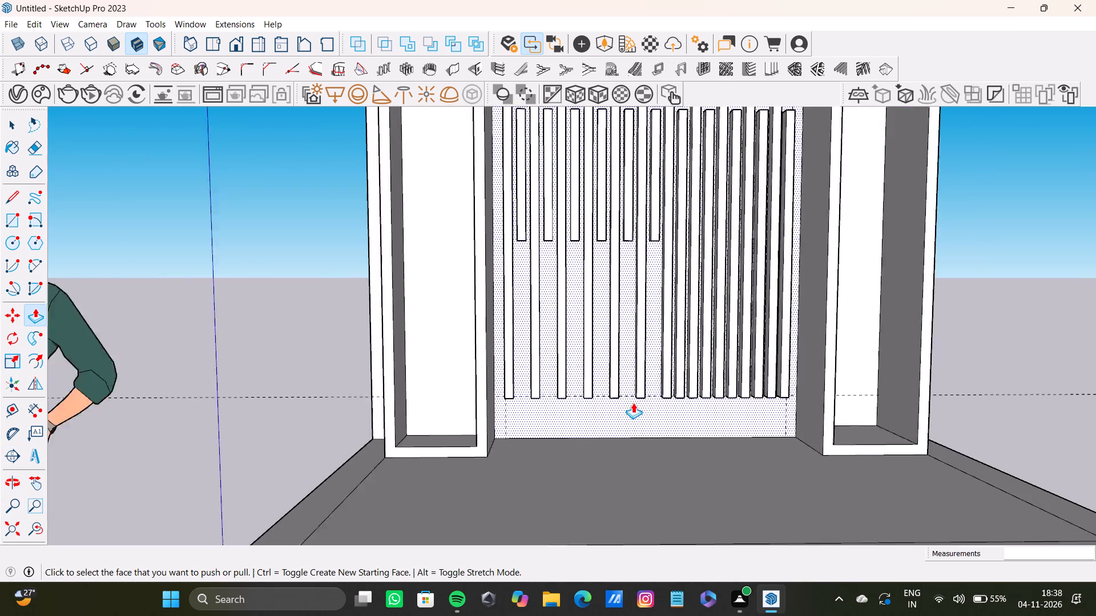
pyautogui.scroll(1, 633, 403)
pyautogui.moveTo(704, 415); pyautogui.dragTo(633, 417, button='middle')
pyautogui.scroll(9, 700, 418)
pyautogui.moveTo(696, 406); pyautogui.dragTo(633, 300, button='middle')
pyautogui.click(19, 528)
pyautogui.scroll(4, 692, 462)
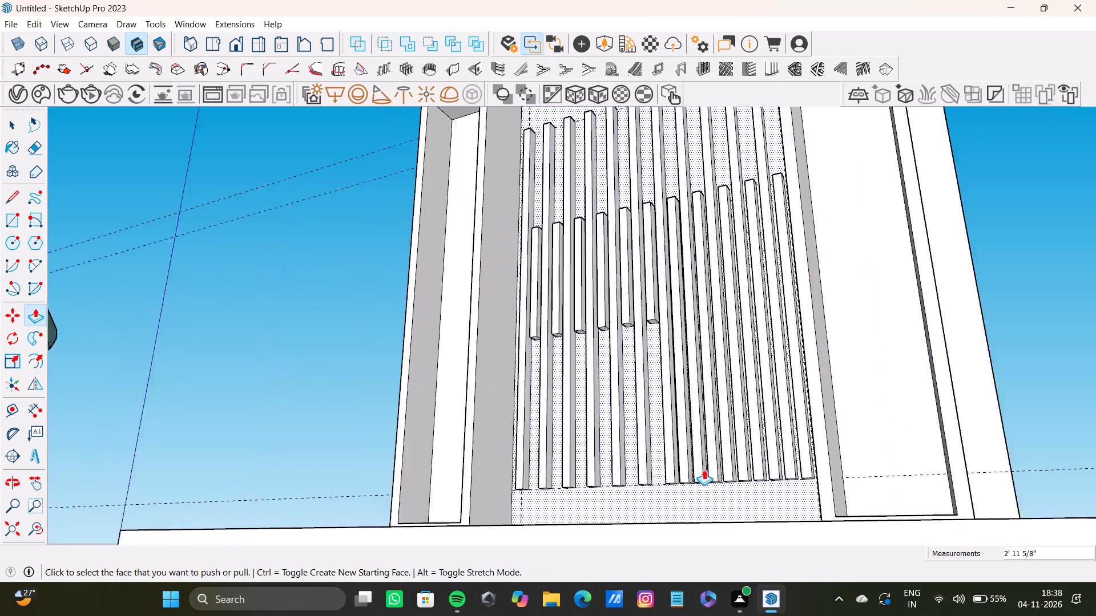
pyautogui.scroll(18, 704, 469)
pyautogui.moveTo(666, 499); pyautogui.dragTo(655, 313)
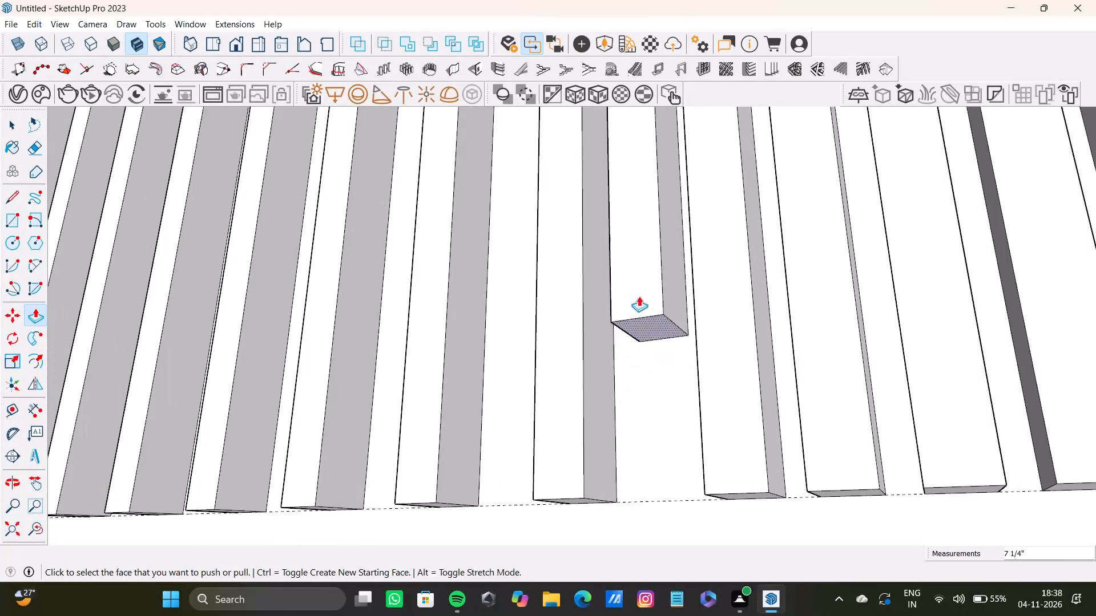
# Push the fourteenth slat's bottom face a further 3' 5/16" up, level with the twelfth slat's raised bottom.
pyautogui.scroll(-7, 638, 298)
pyautogui.keyDown('shift'); pyautogui.moveTo(630, 303); pyautogui.dragTo(633, 521, button='middle'); pyautogui.keyUp('shift')
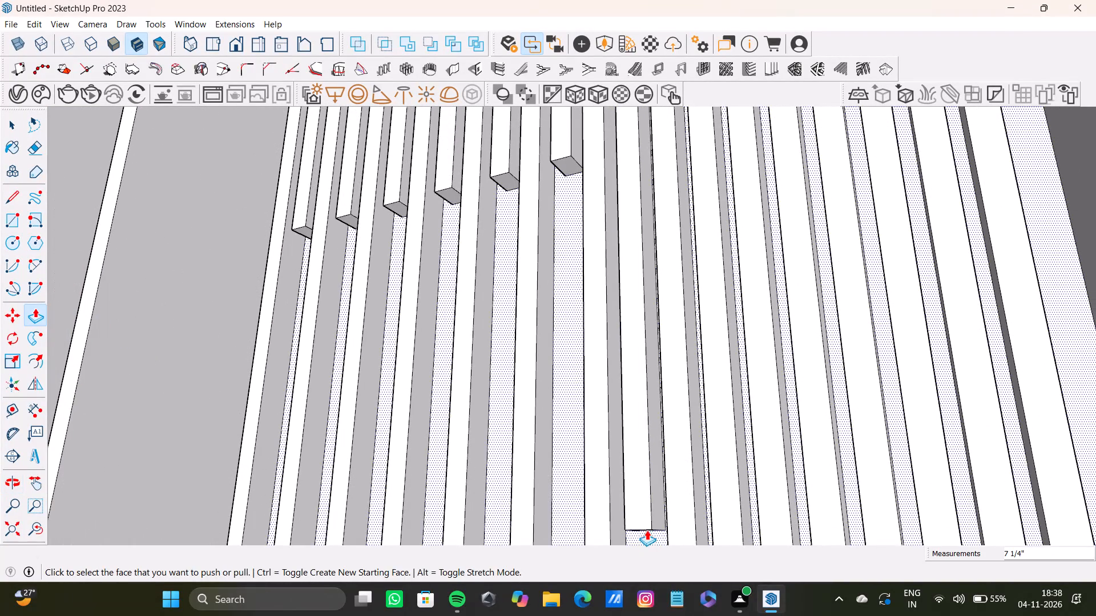
pyautogui.moveTo(644, 517); pyautogui.dragTo(611, 468, button='middle')
pyautogui.moveTo(627, 493); pyautogui.dragTo(575, 172)
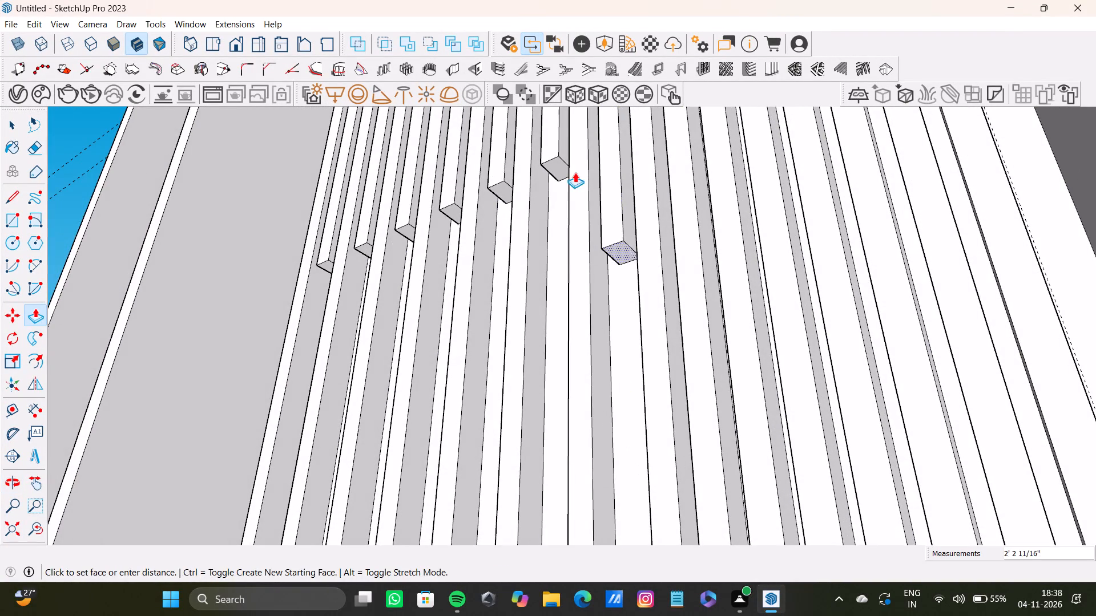
pyautogui.moveTo(575, 172); pyautogui.dragTo(550, 161)
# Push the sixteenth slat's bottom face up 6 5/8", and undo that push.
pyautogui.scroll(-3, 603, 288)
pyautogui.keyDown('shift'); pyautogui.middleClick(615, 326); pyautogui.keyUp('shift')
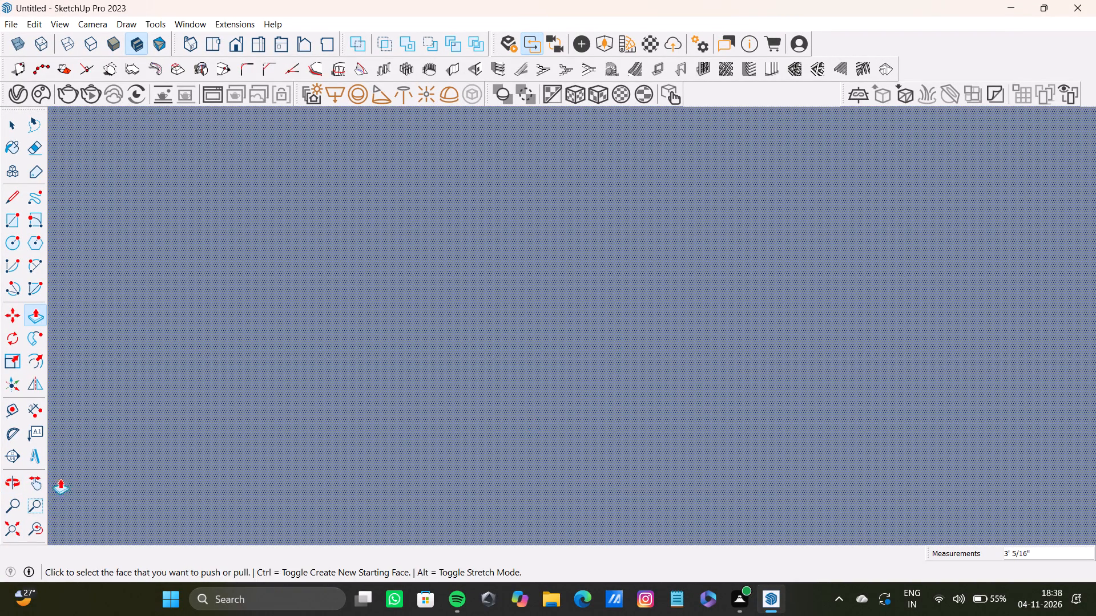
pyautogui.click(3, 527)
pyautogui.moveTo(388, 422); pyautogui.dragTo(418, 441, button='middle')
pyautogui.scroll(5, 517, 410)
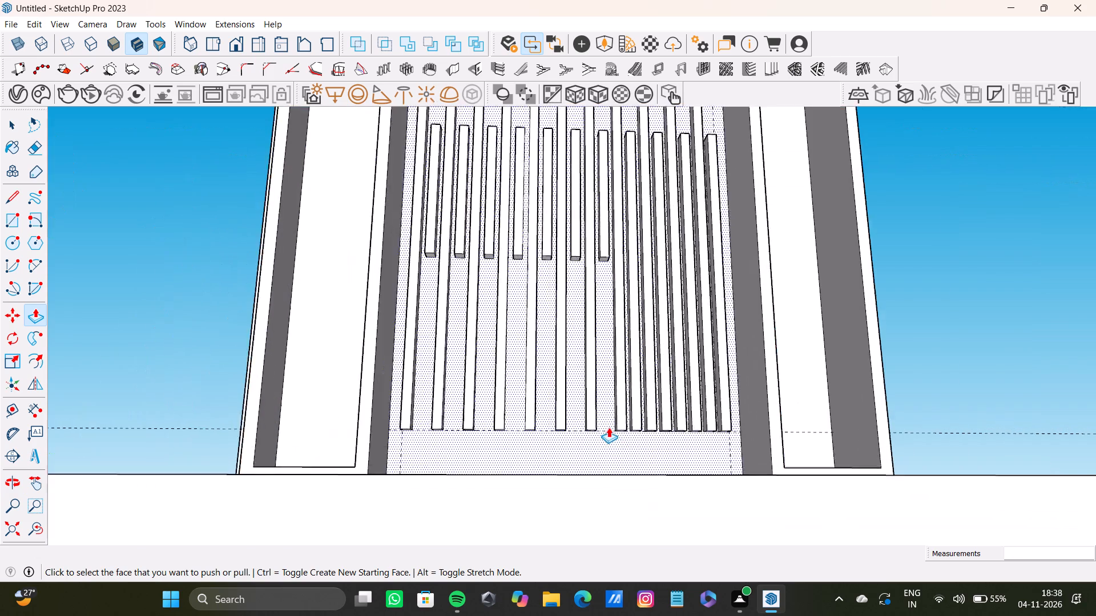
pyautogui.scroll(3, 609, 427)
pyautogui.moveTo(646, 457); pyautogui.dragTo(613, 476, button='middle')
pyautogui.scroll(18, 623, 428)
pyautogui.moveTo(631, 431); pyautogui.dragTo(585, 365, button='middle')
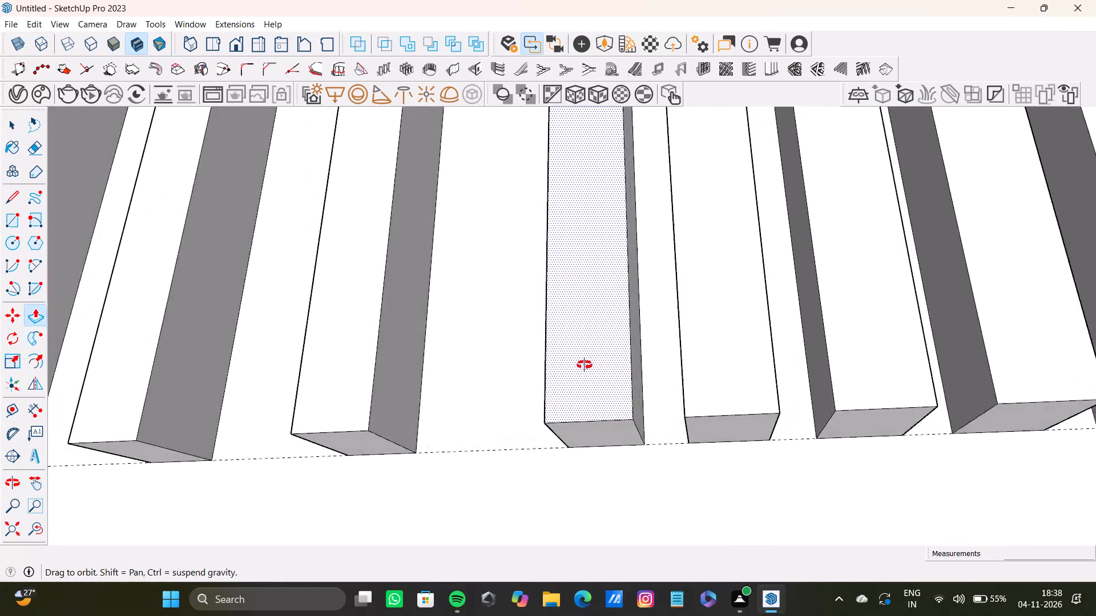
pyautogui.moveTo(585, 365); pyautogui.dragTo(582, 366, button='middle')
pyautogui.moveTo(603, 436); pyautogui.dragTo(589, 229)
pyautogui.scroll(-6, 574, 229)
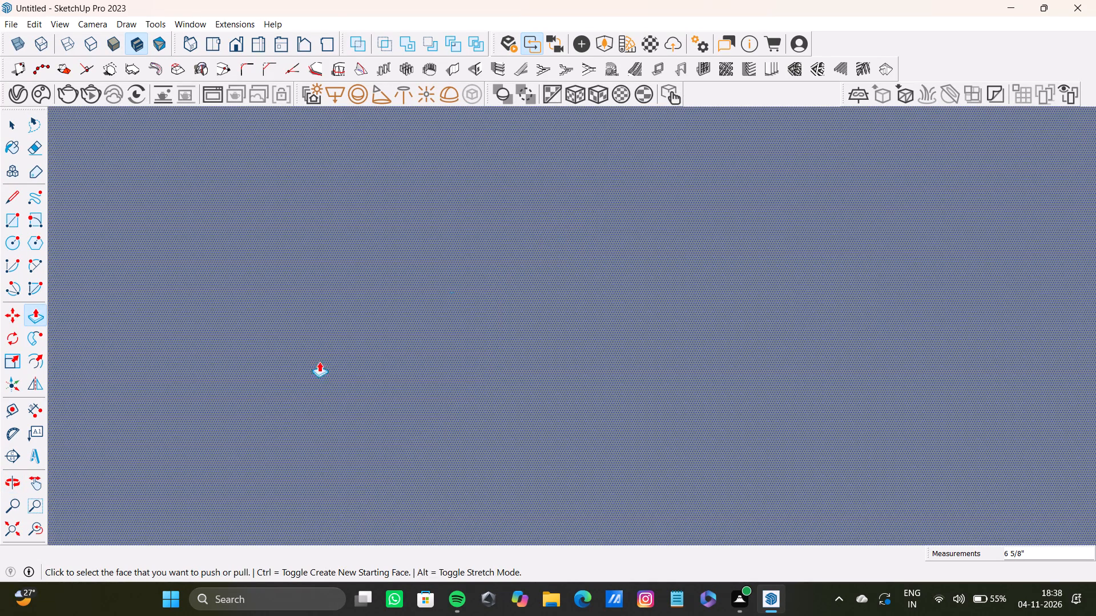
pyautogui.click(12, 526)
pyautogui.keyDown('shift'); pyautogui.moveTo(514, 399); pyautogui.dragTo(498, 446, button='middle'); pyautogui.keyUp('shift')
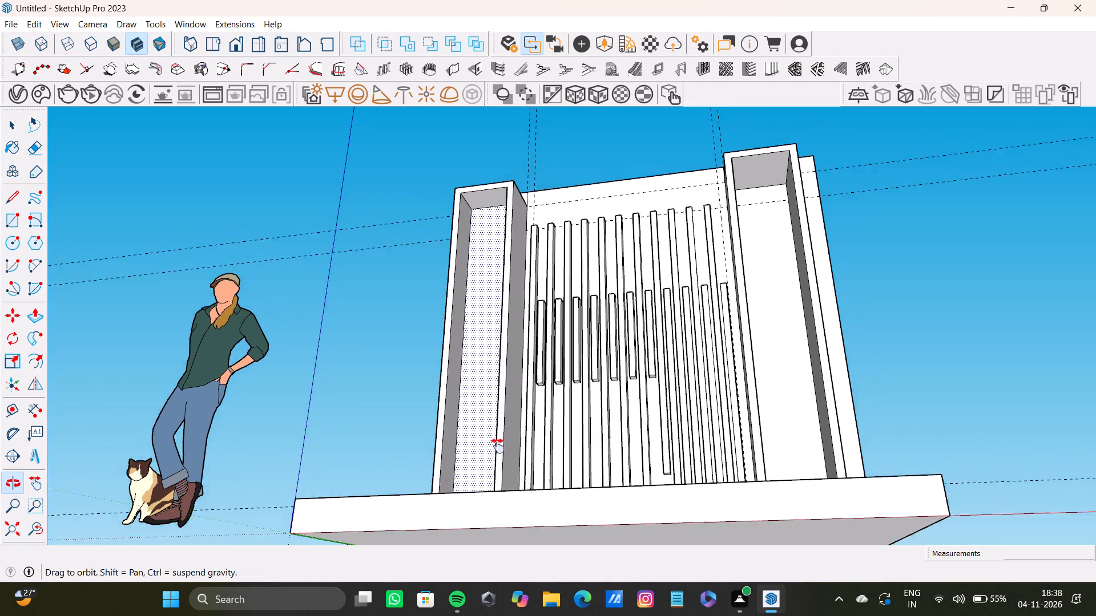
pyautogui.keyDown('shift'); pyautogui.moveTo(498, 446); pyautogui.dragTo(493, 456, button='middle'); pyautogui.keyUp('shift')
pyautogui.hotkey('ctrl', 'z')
# Push the sixteenth slat's bottom face up 8 15/16", and push it up again toward the fourteenth slat's raised bottom.
pyautogui.scroll(4, 650, 485)
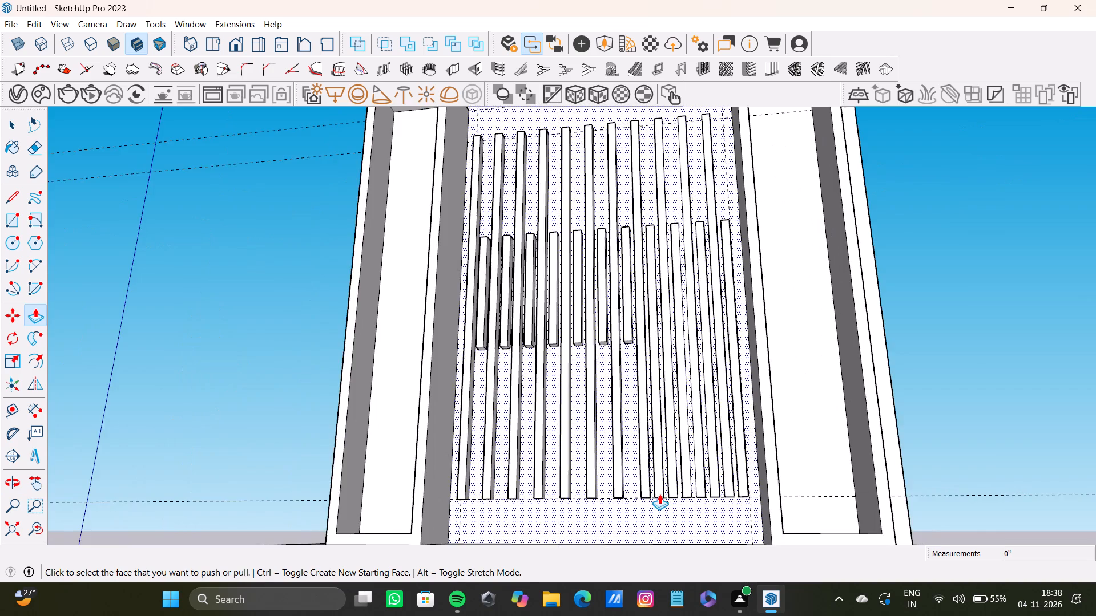
pyautogui.scroll(14, 659, 494)
pyautogui.moveTo(672, 500); pyautogui.dragTo(672, 482, button='middle')
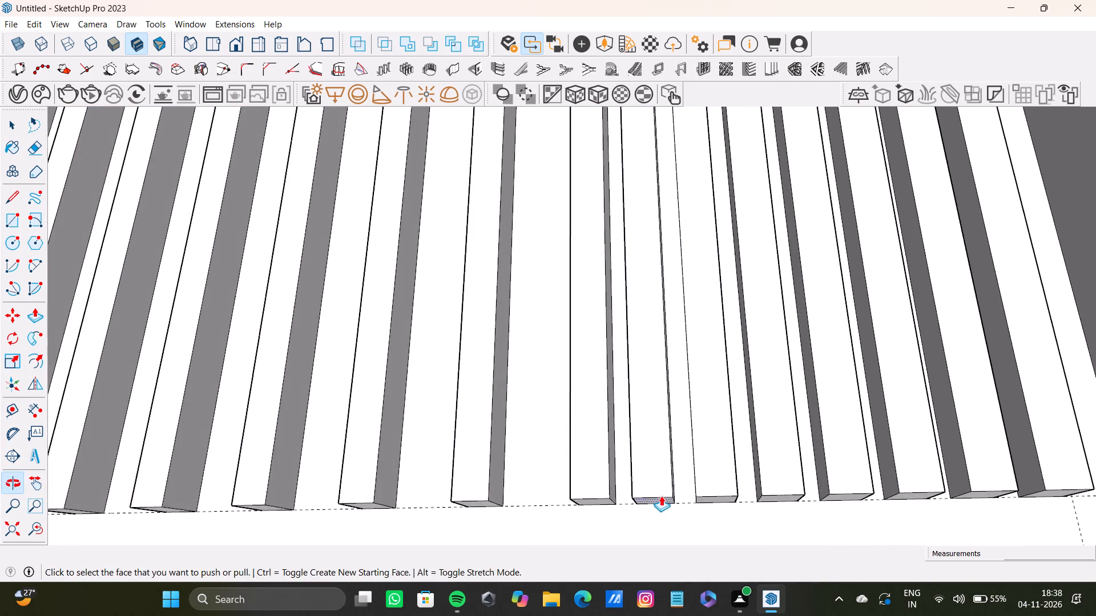
pyautogui.scroll(4, 661, 499)
pyautogui.moveTo(663, 499); pyautogui.dragTo(607, 287)
pyautogui.scroll(-9, 606, 290)
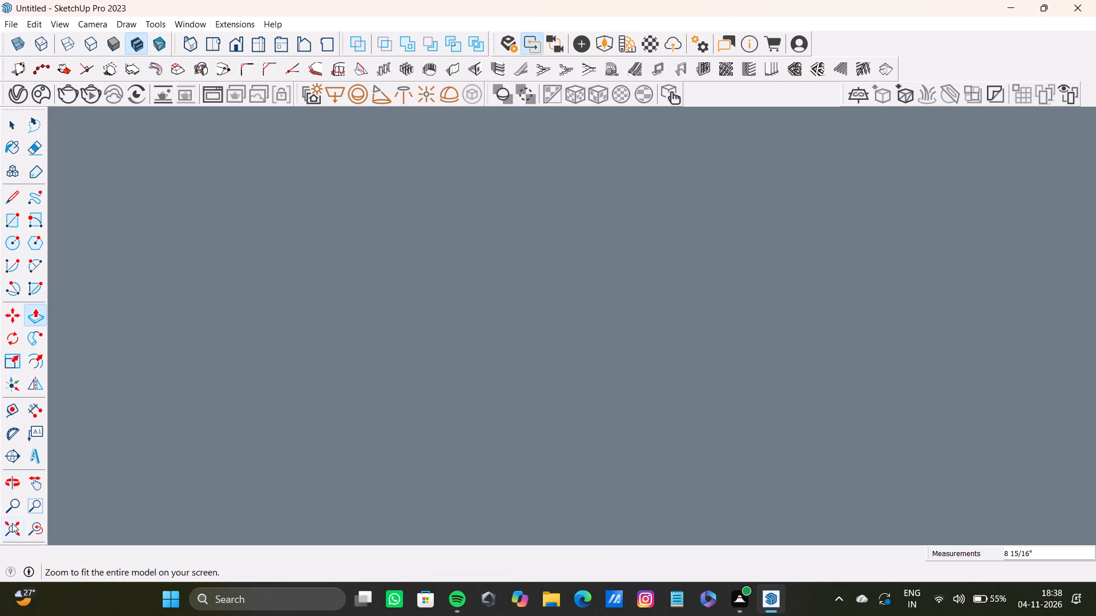
pyautogui.click(11, 532)
pyautogui.moveTo(474, 387); pyautogui.dragTo(403, 468, button='middle')
pyautogui.scroll(5, 591, 483)
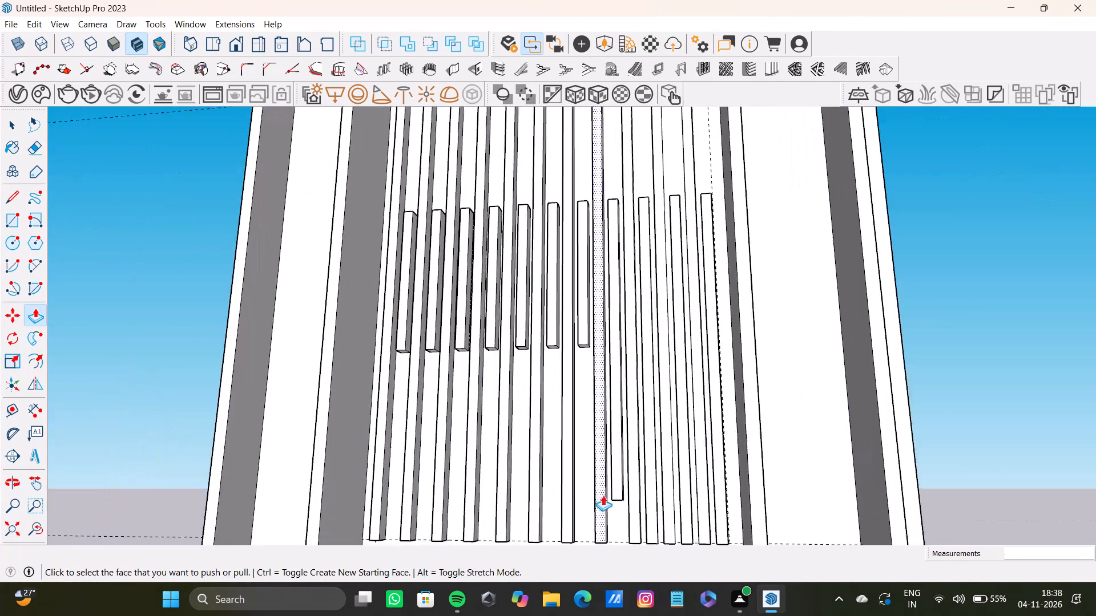
pyautogui.scroll(13, 603, 495)
pyautogui.moveTo(621, 503); pyautogui.dragTo(623, 450, button='middle')
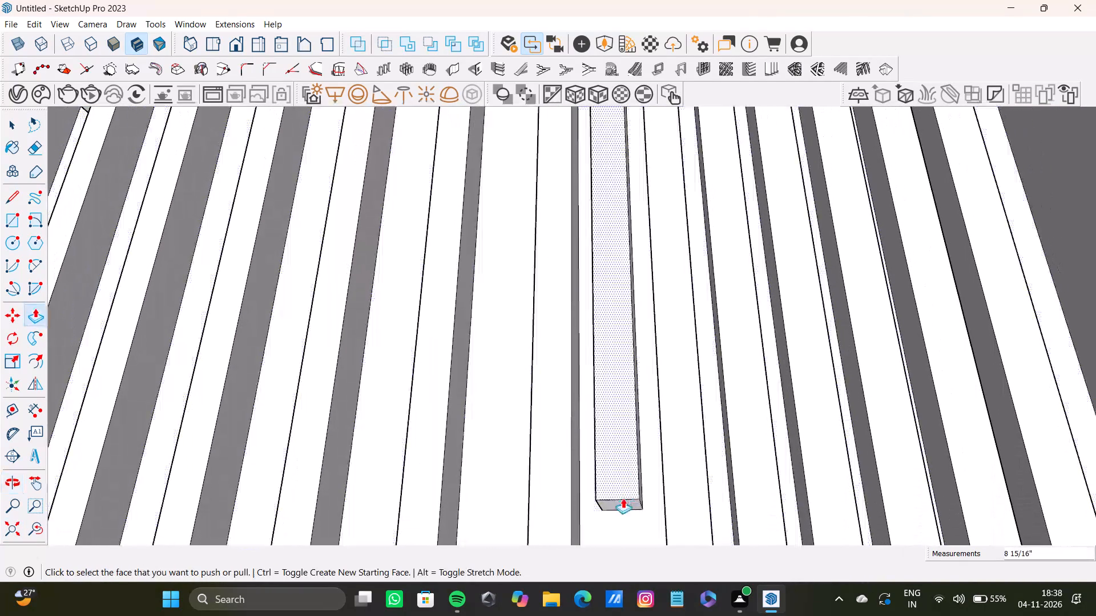
pyautogui.moveTo(623, 501); pyautogui.dragTo(572, 295)
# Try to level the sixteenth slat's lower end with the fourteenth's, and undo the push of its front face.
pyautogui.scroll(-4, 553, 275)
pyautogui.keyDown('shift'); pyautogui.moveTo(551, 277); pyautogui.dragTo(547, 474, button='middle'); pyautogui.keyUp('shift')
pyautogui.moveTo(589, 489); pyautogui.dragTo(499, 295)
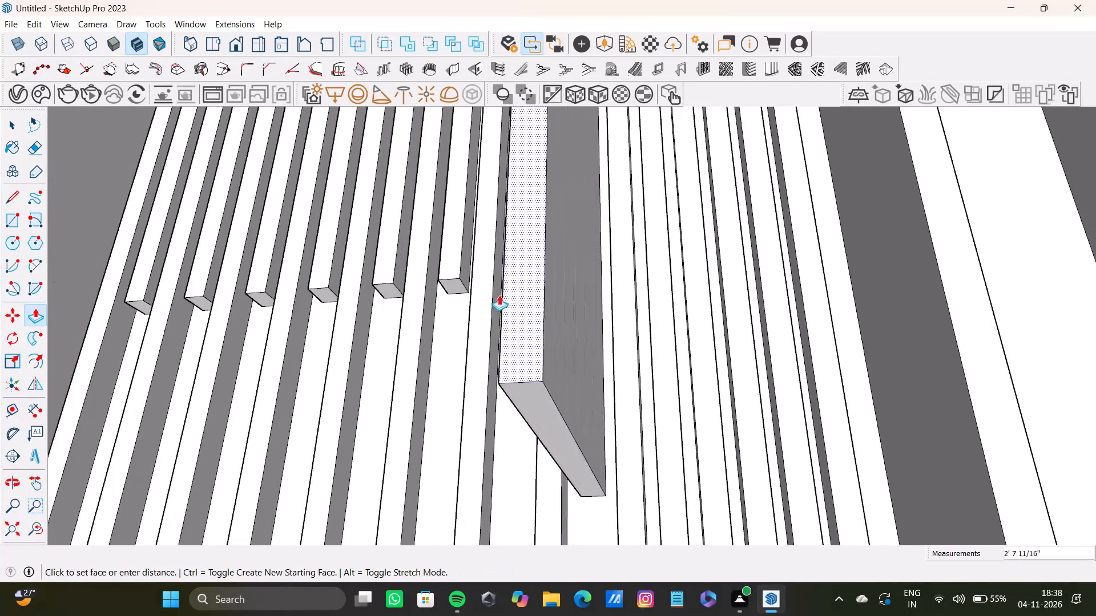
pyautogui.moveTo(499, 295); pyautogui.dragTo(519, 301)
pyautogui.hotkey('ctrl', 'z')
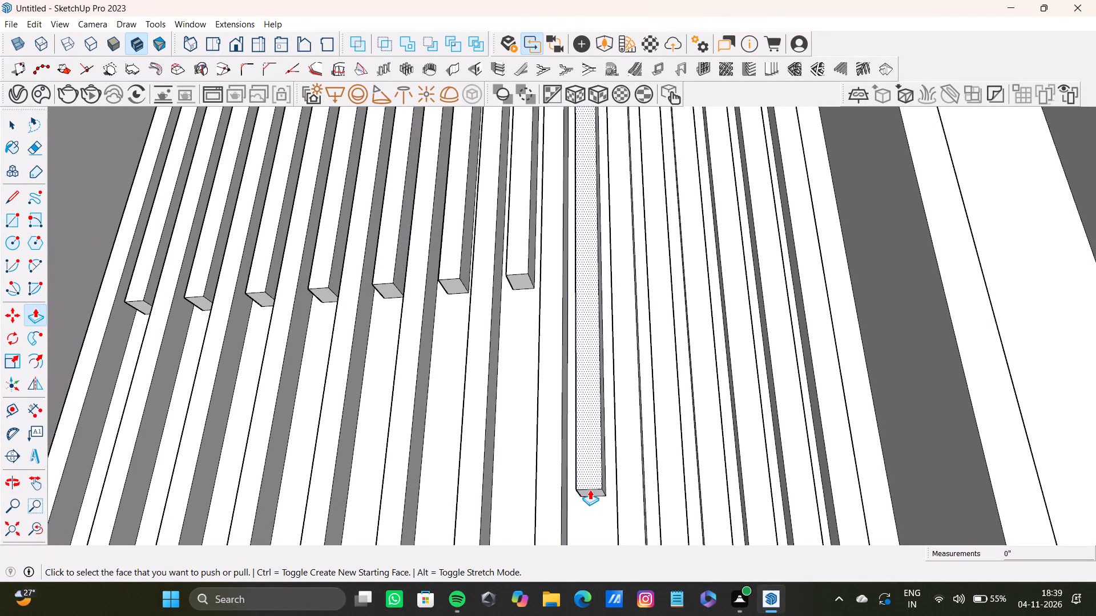
# Push the sixteenth slat's bottom face a further 1' 10 3/8" up, level with the fourteenth slat's raised bottom.
pyautogui.moveTo(591, 491); pyautogui.dragTo(511, 274)
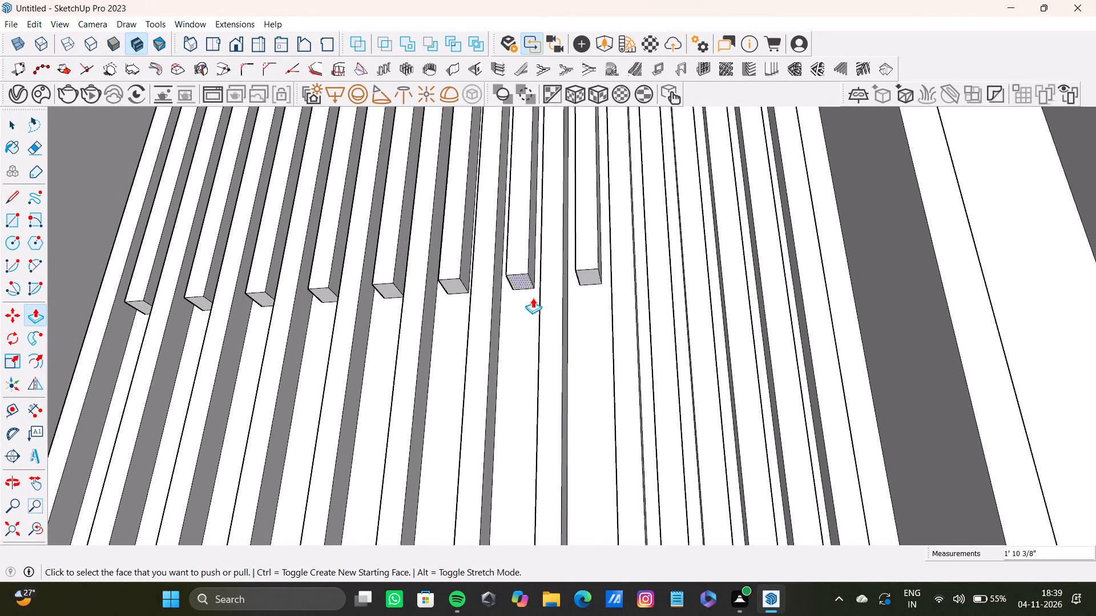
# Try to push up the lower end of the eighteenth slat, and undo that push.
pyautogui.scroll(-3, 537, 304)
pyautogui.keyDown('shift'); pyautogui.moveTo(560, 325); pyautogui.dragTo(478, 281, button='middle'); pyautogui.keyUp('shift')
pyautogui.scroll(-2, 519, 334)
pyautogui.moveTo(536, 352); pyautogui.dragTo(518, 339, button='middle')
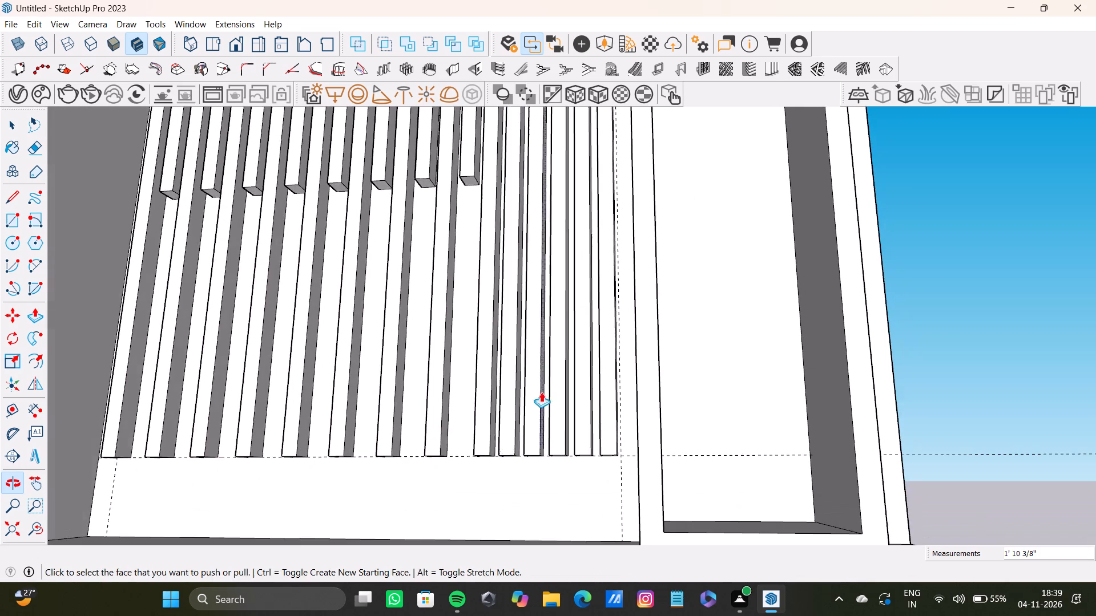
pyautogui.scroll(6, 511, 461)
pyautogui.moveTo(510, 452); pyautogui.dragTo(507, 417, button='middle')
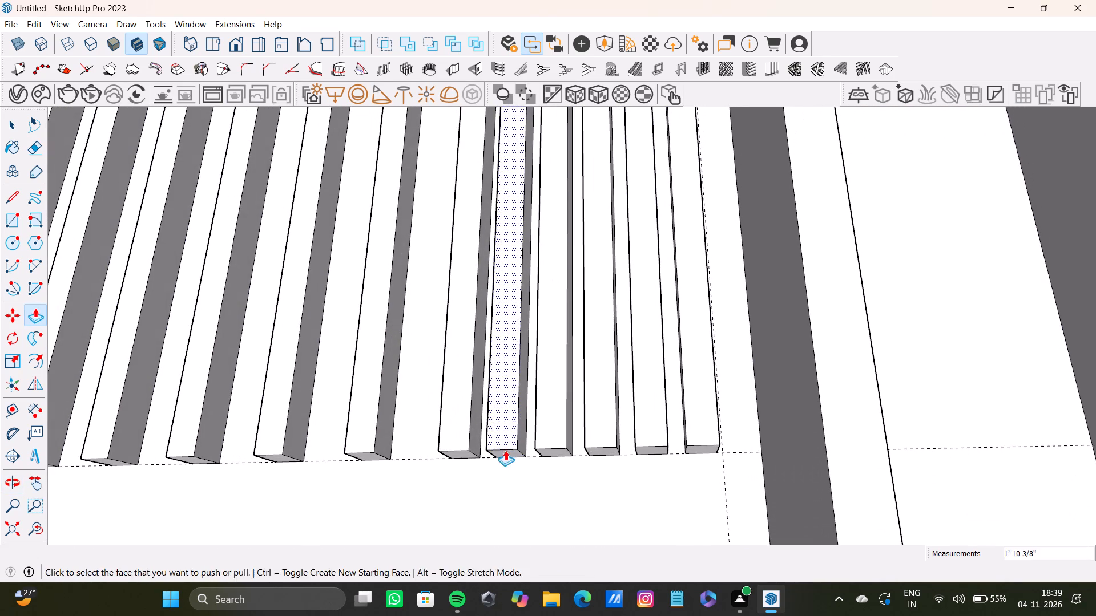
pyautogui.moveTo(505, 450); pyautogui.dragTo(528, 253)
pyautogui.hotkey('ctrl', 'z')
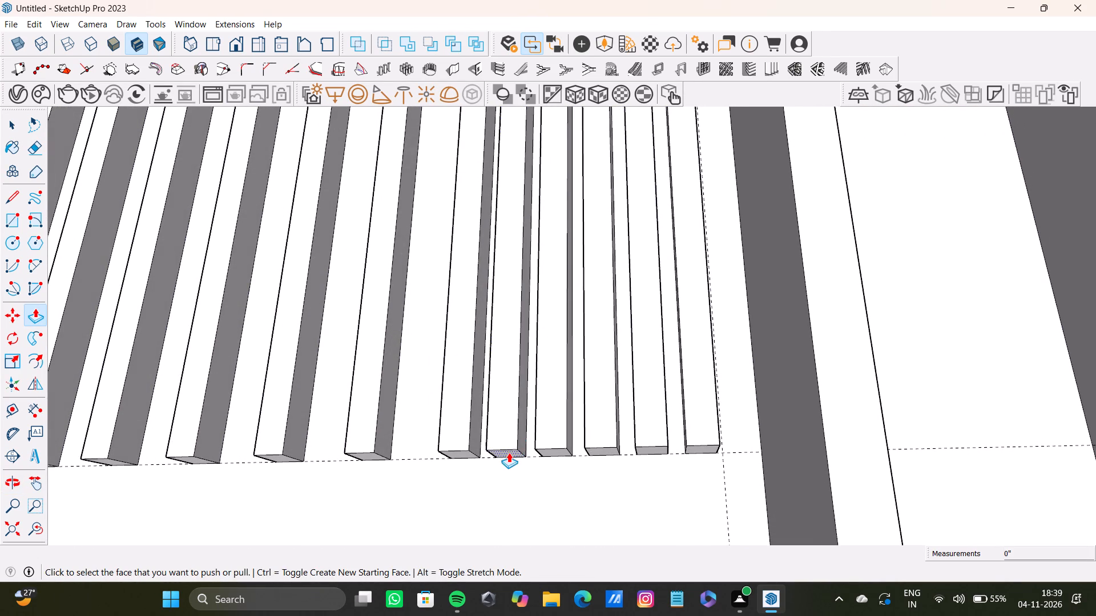
# Push the eighteenth slat's bottom face up 1' 9 9/16".
pyautogui.moveTo(509, 452); pyautogui.dragTo(514, 200)
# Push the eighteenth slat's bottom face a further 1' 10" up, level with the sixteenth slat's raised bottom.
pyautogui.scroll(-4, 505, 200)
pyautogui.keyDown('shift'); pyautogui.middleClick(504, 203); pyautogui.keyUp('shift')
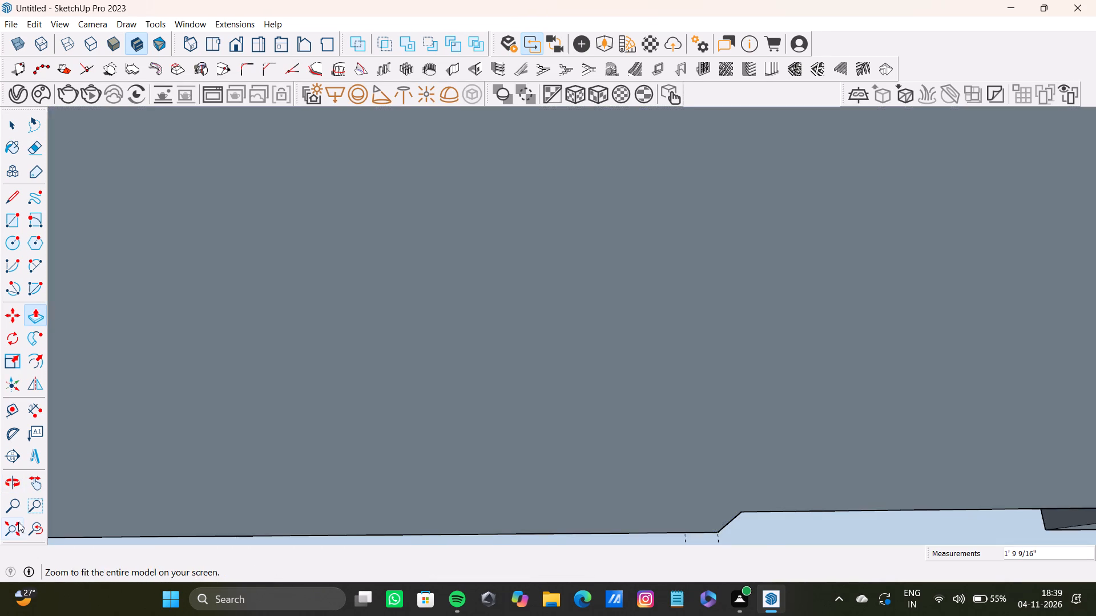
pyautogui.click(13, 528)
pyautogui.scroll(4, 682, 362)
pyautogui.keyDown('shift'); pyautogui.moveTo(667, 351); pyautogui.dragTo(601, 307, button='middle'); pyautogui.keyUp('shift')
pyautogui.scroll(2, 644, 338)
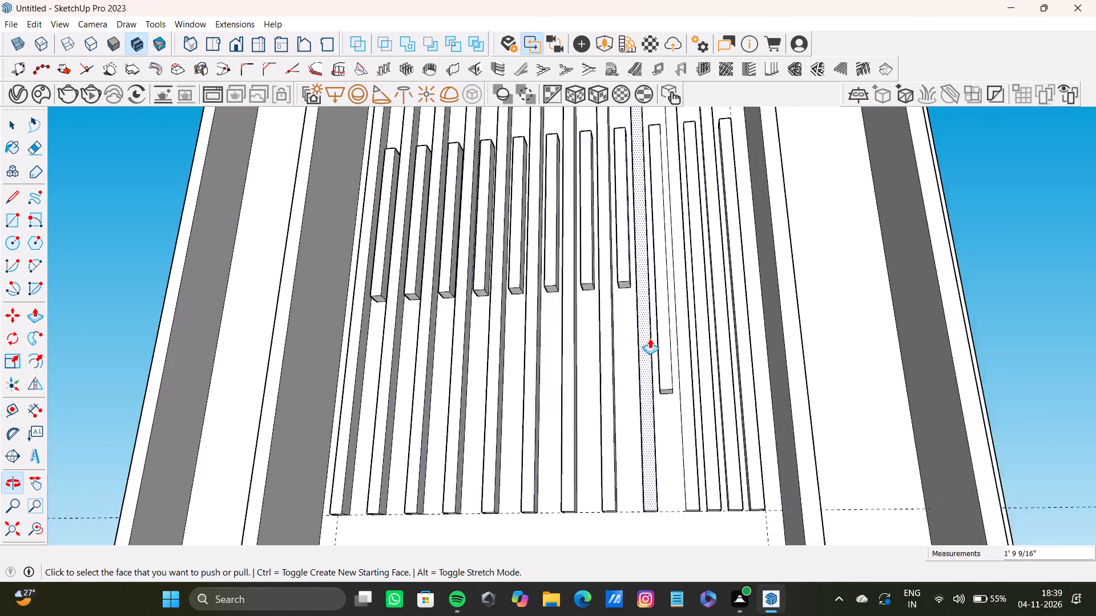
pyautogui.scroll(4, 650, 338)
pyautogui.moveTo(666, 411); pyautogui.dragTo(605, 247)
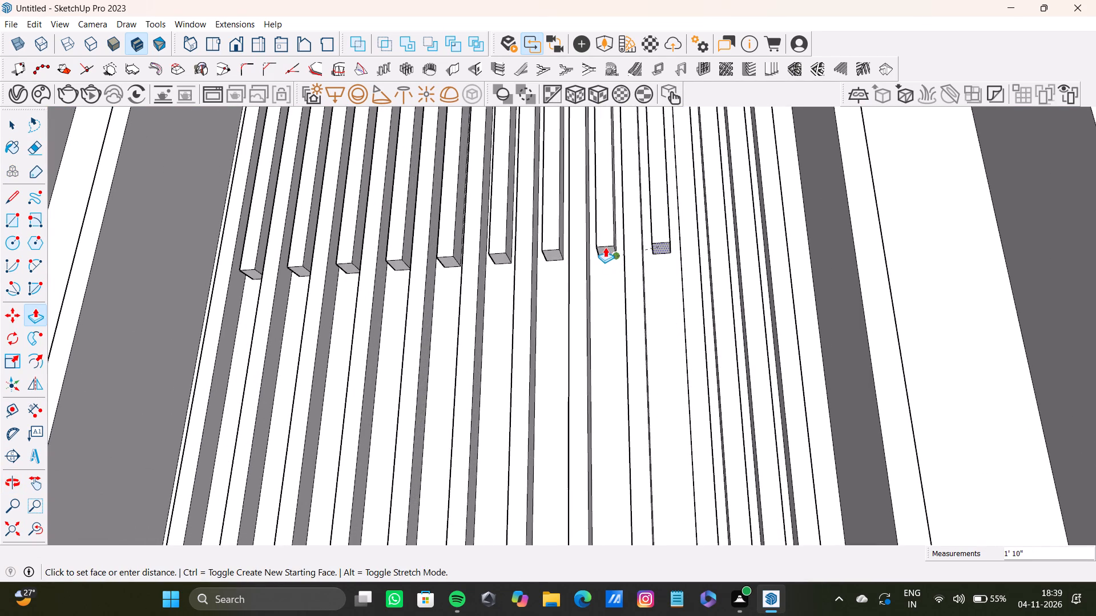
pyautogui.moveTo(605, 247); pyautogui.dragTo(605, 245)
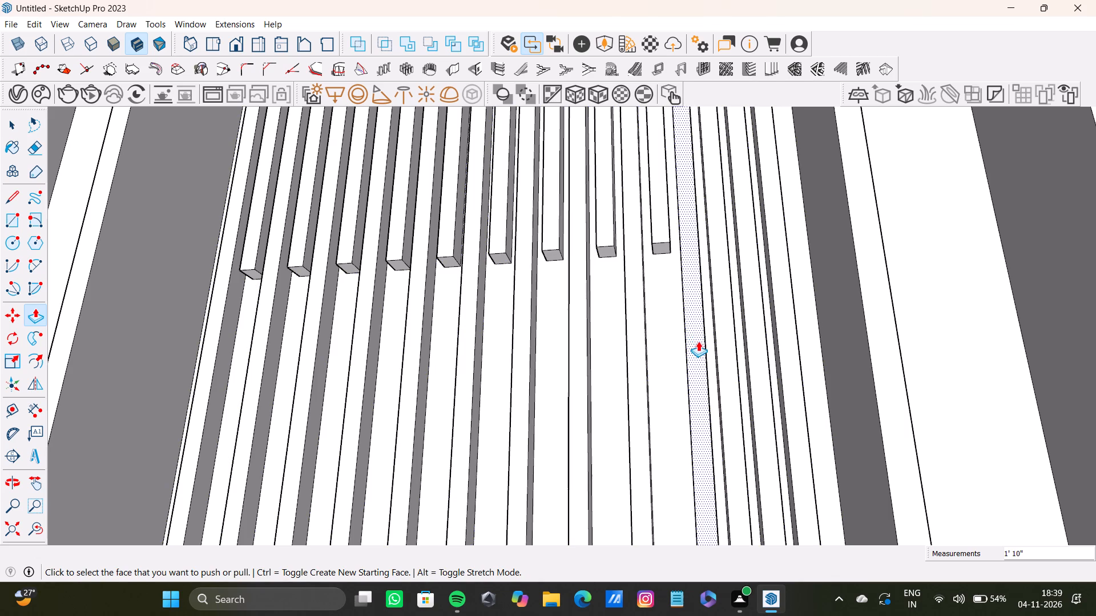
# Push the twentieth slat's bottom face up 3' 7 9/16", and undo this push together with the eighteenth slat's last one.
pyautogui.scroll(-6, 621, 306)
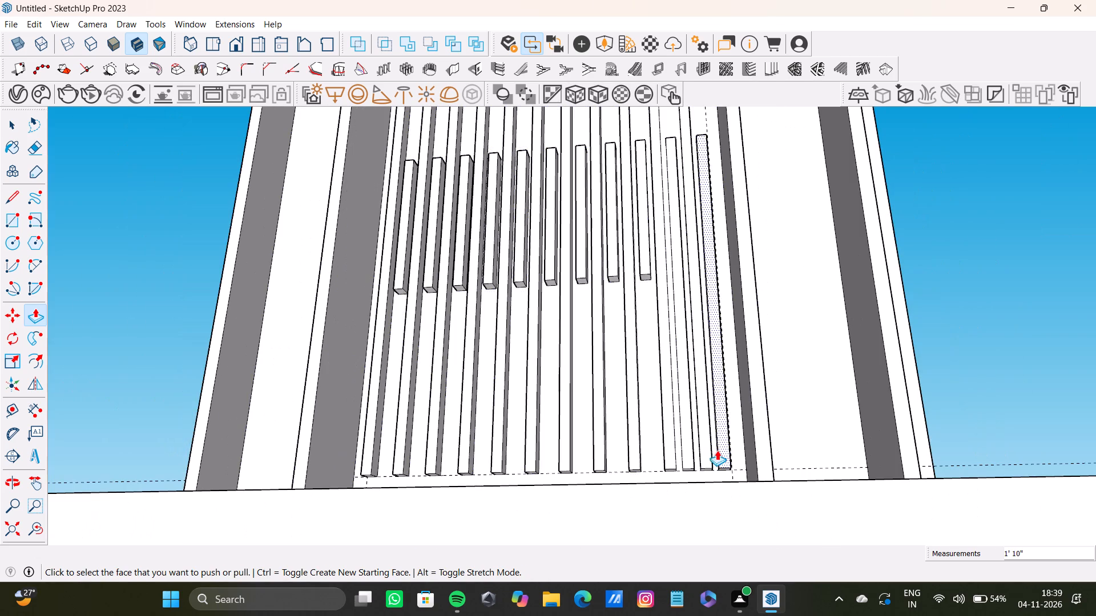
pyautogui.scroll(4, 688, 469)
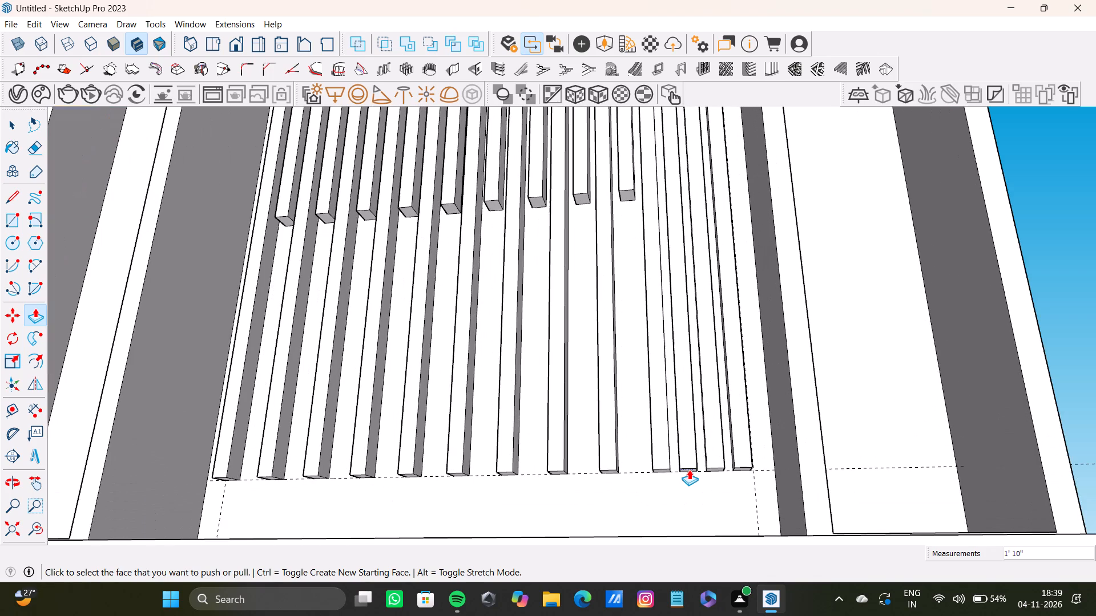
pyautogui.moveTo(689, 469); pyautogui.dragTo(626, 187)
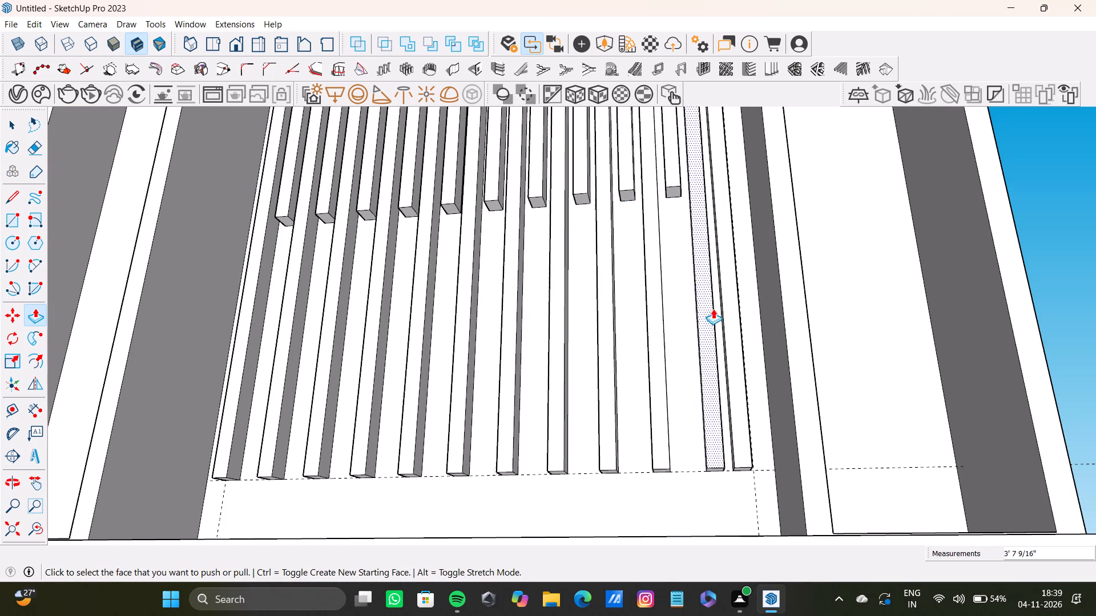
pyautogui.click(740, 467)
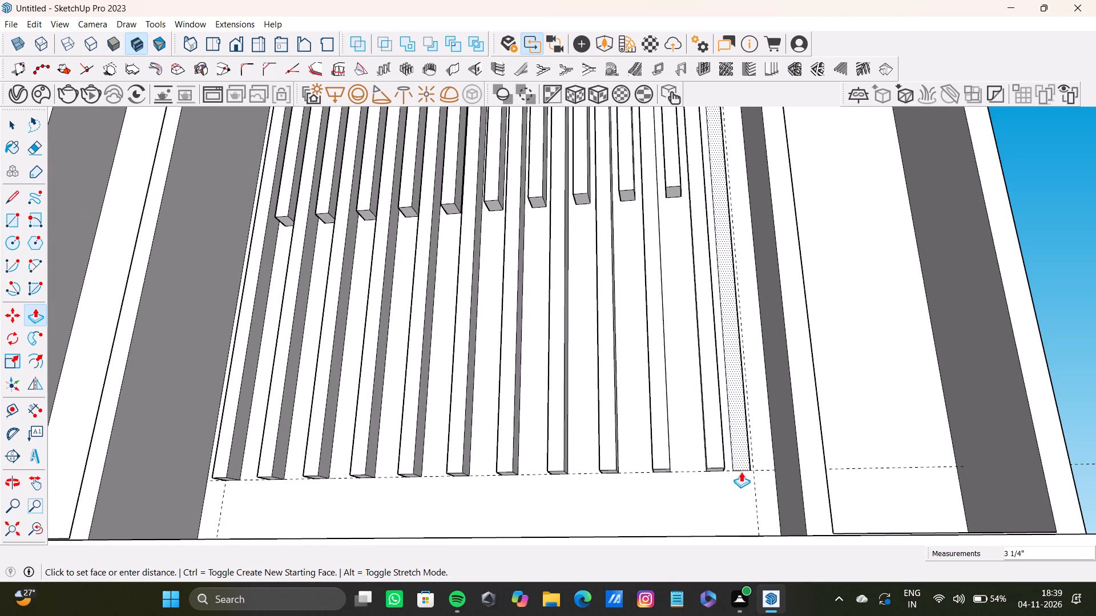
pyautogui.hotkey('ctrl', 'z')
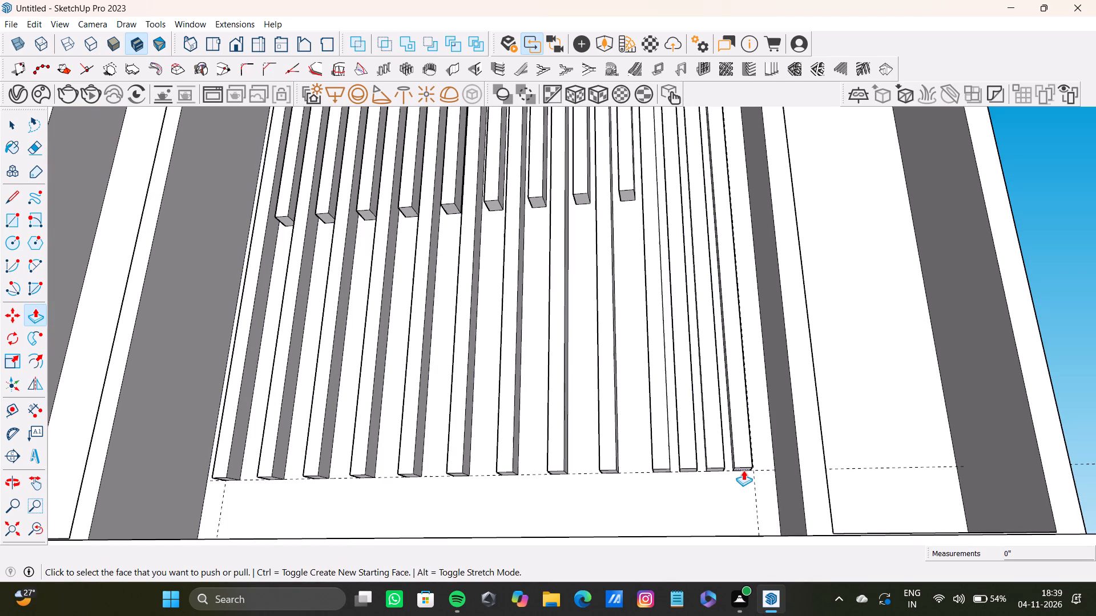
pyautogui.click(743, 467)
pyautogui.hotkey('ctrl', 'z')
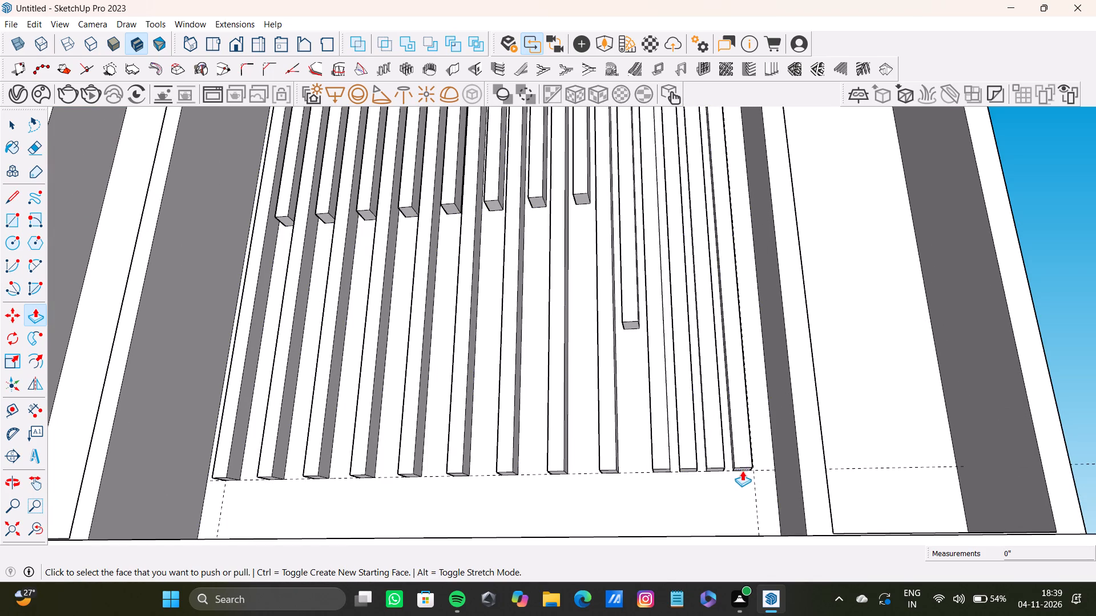
# Push the eighteenth slat's bottom face up 1' 1 1/4".
pyautogui.moveTo(630, 327); pyautogui.dragTo(609, 248)
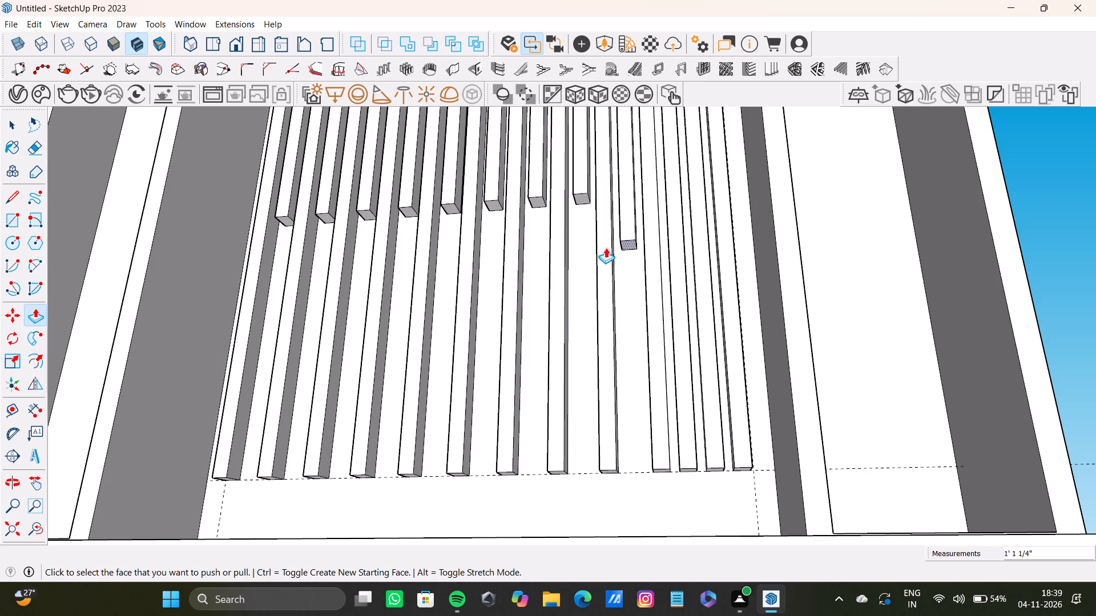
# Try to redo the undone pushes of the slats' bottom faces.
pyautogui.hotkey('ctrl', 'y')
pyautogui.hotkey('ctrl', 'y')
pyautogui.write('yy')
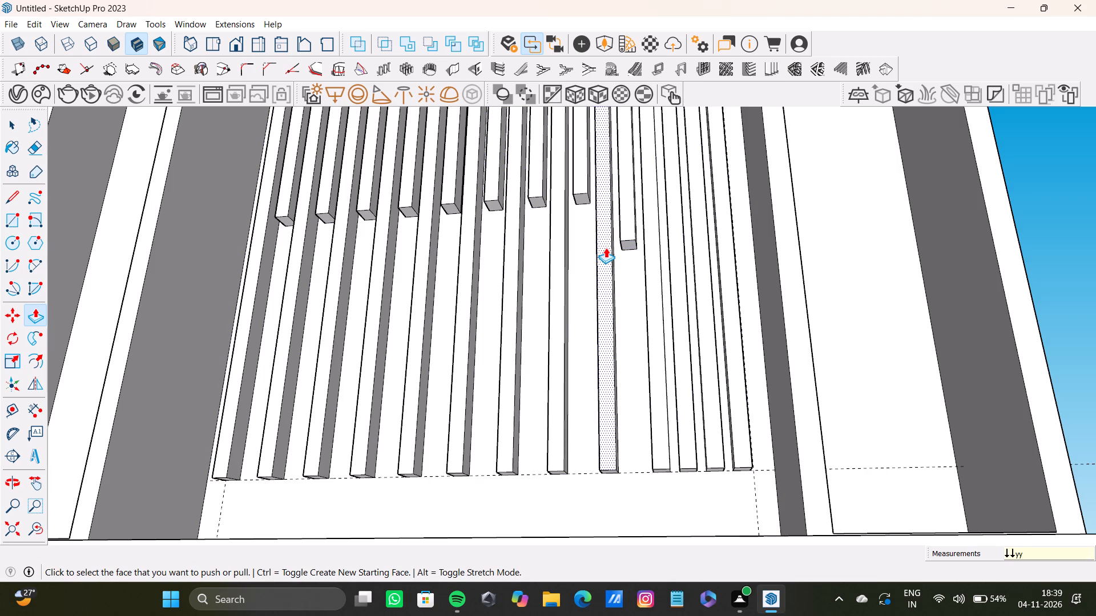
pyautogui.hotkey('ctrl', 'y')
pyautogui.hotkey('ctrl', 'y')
# Push the eighteenth slat's bottom face a further 8 3/4" up, level with the sixteenth slat's raised bottom.
pyautogui.moveTo(631, 247); pyautogui.dragTo(620, 219)
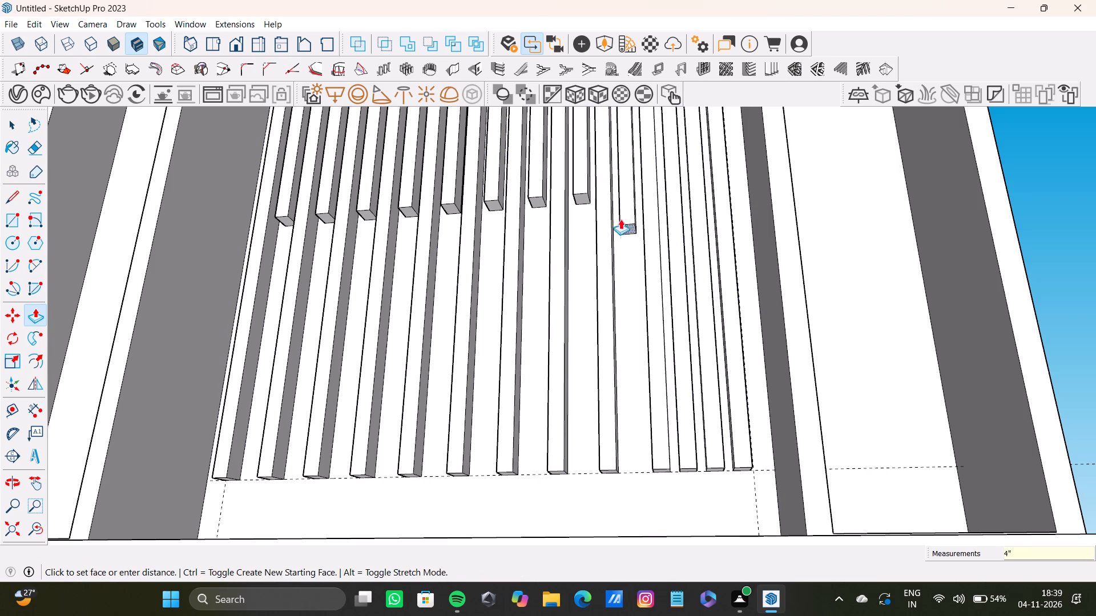
pyautogui.moveTo(620, 219); pyautogui.dragTo(585, 197)
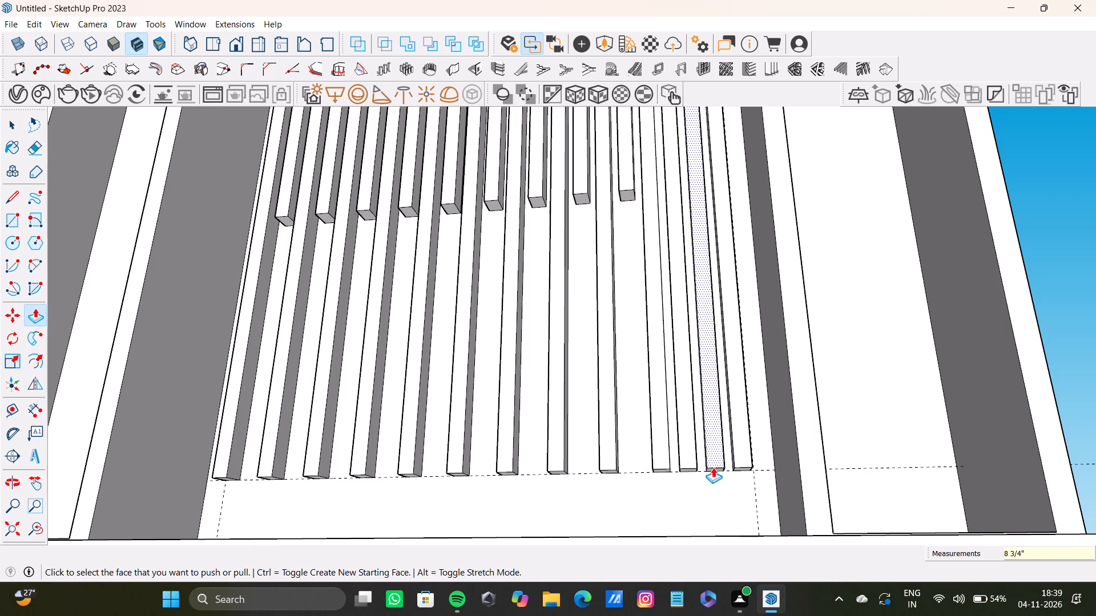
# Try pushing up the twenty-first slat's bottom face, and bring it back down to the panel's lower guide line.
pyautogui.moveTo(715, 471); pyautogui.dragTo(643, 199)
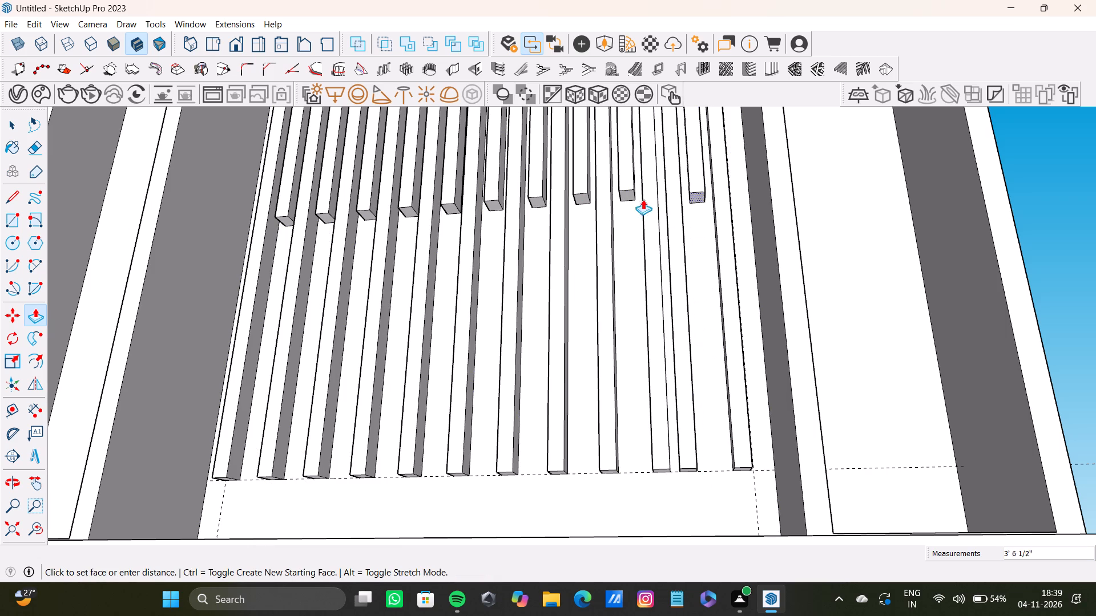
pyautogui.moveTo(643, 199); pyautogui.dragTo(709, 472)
# Push the bottom faces of the twentieth and twenty-second slats up 3' 7 9/16" each, level with the eighteenth slat's raised bottom.
pyautogui.moveTo(692, 469); pyautogui.dragTo(642, 232)
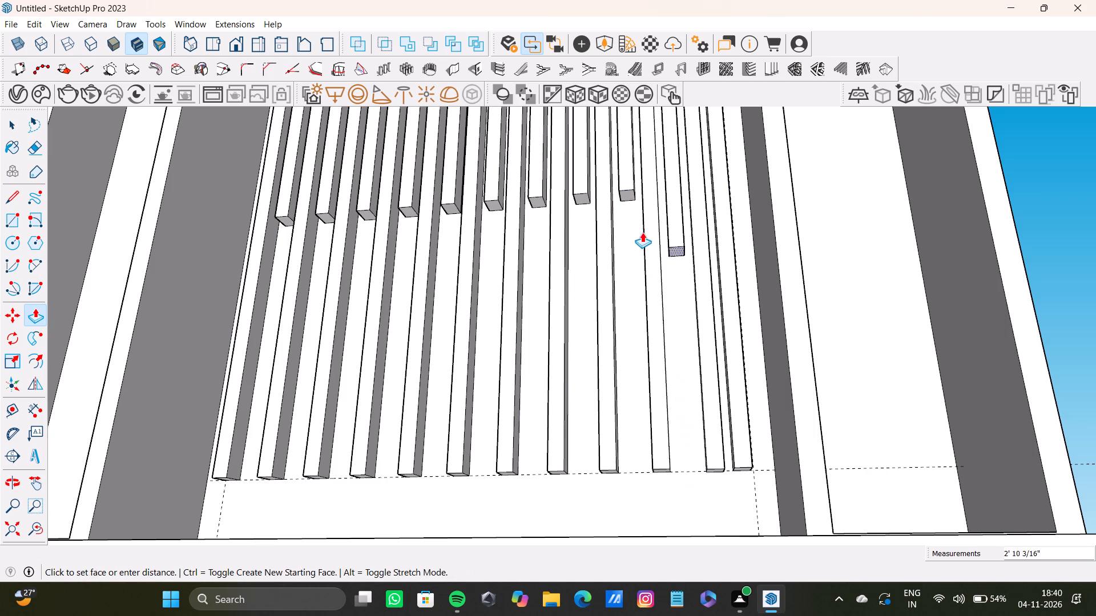
pyautogui.moveTo(642, 232); pyautogui.dragTo(632, 196)
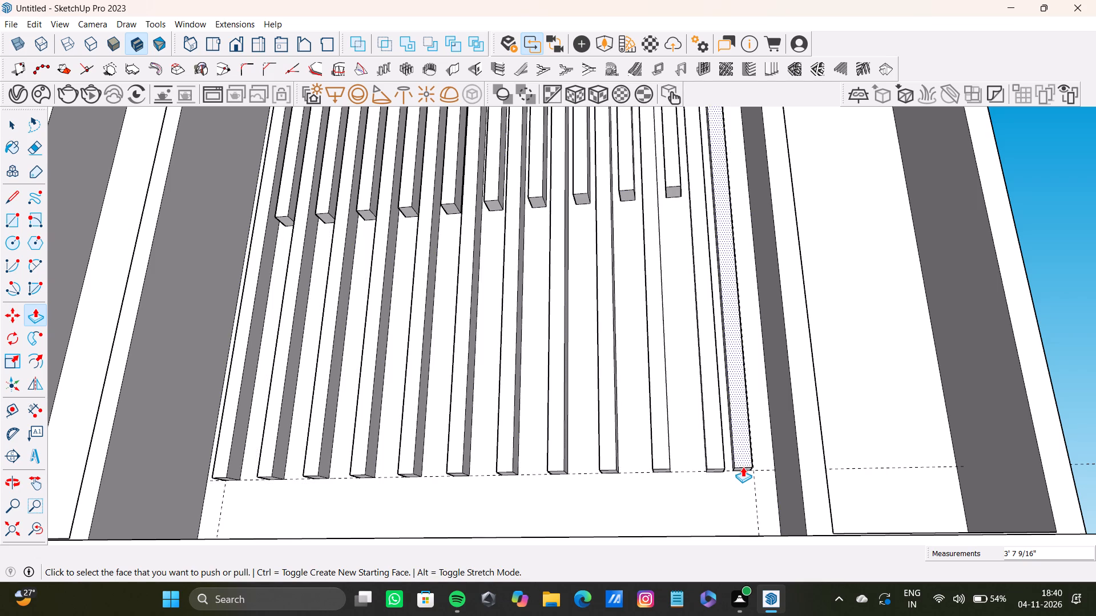
pyautogui.moveTo(743, 470); pyautogui.dragTo(672, 198)
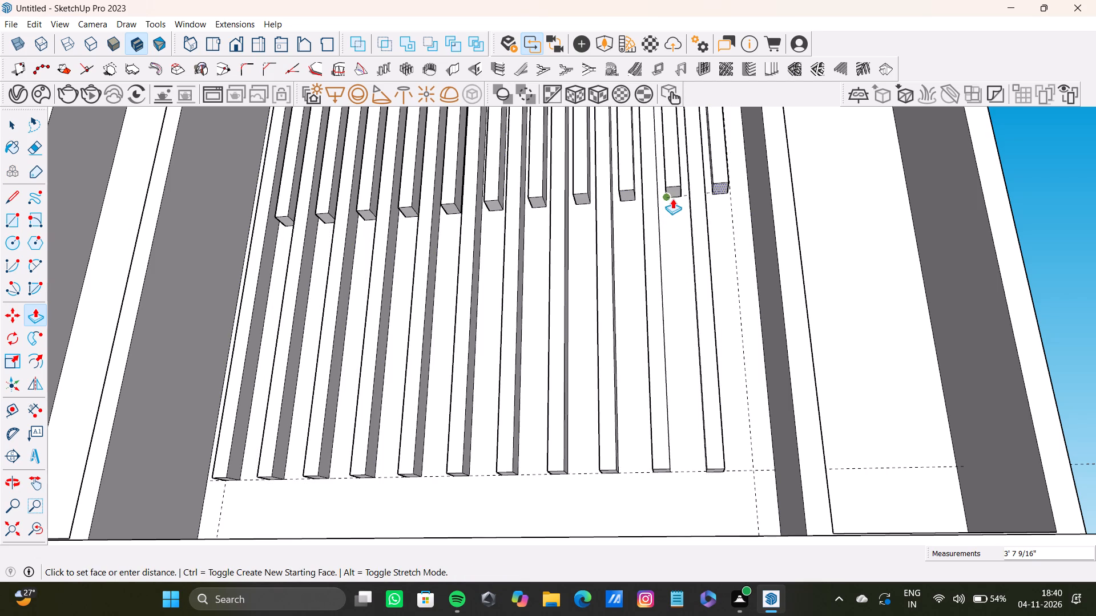
pyautogui.moveTo(672, 198); pyautogui.dragTo(672, 193)
# Examine the slat panel and the whole model from several angles and distances.
pyautogui.moveTo(602, 237); pyautogui.dragTo(611, 384, button='middle')
pyautogui.scroll(-7, 605, 352)
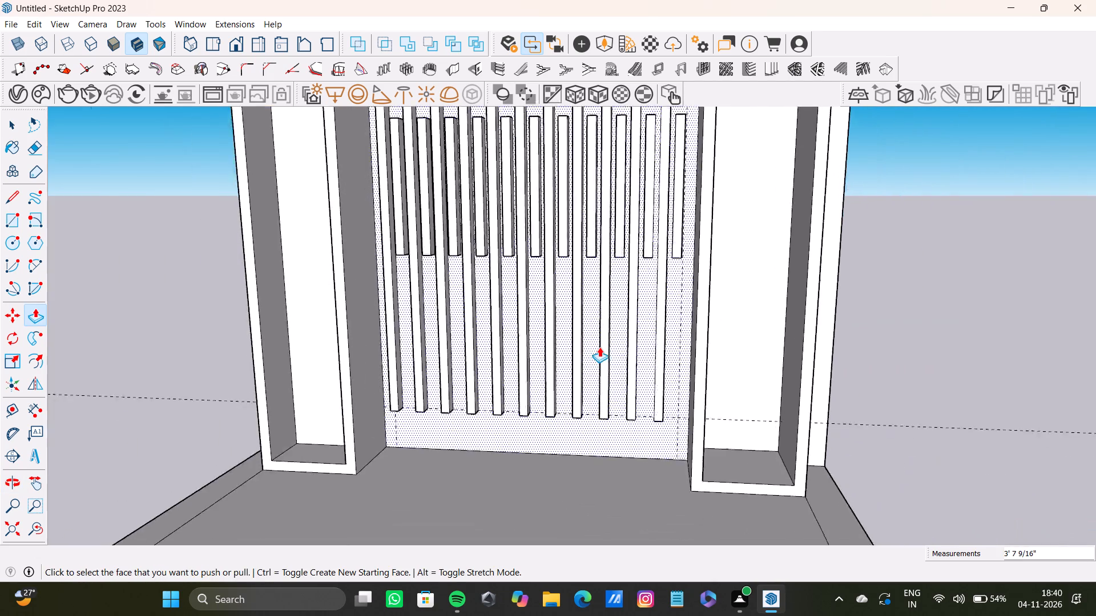
pyautogui.scroll(-7, 599, 347)
pyautogui.moveTo(613, 343); pyautogui.dragTo(591, 471, button='middle')
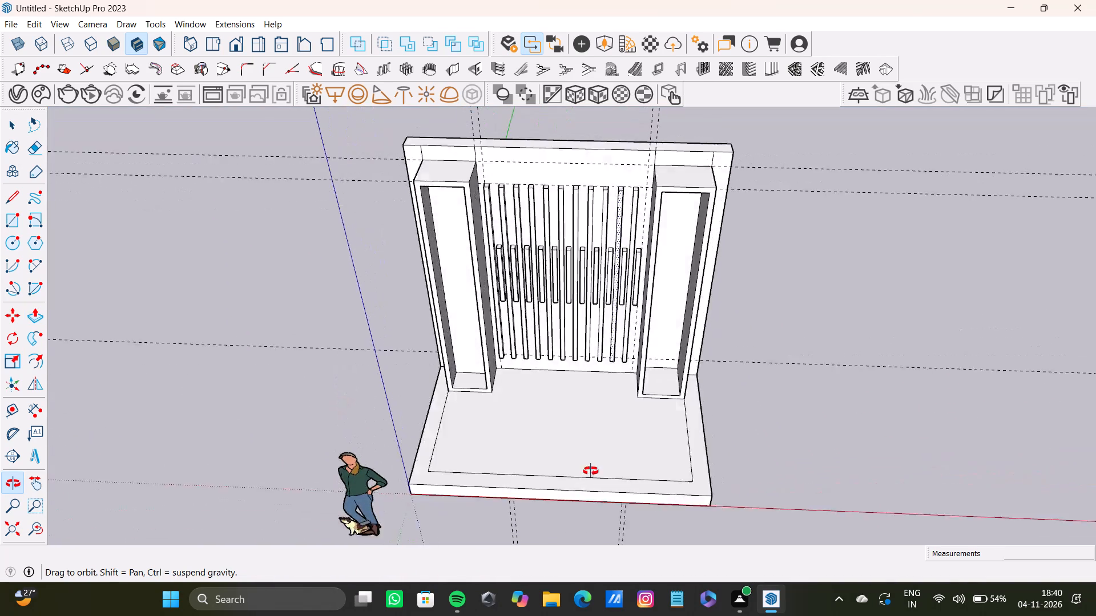
pyautogui.moveTo(591, 471); pyautogui.dragTo(715, 319, button='middle')
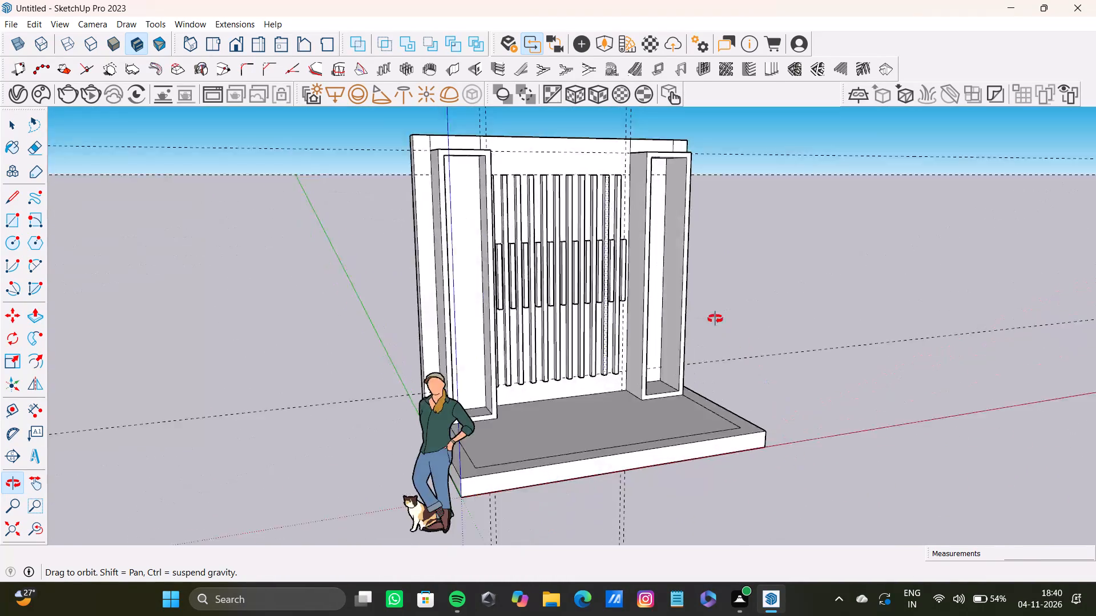
pyautogui.moveTo(715, 319); pyautogui.dragTo(614, 289, button='middle')
pyautogui.moveTo(448, 265); pyautogui.dragTo(428, 342, button='middle')
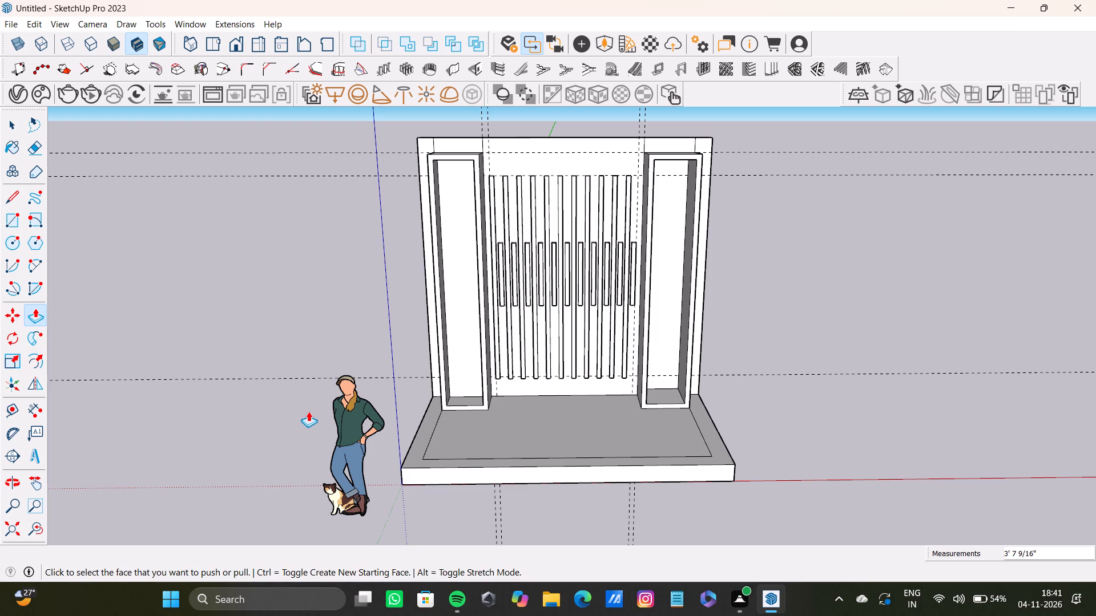
pyautogui.scroll(-16, 554, 421)
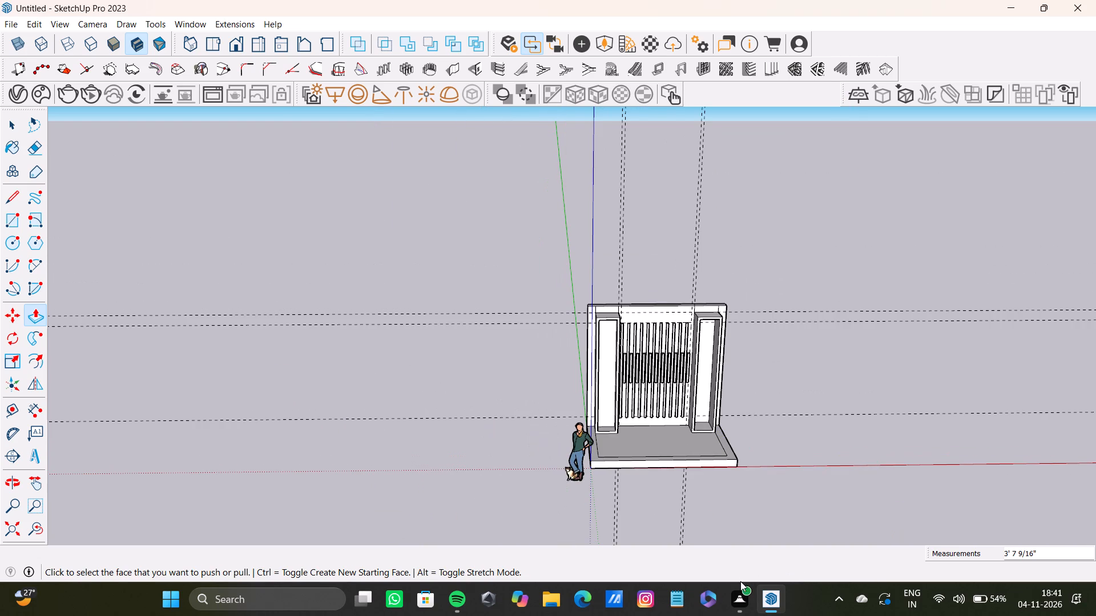
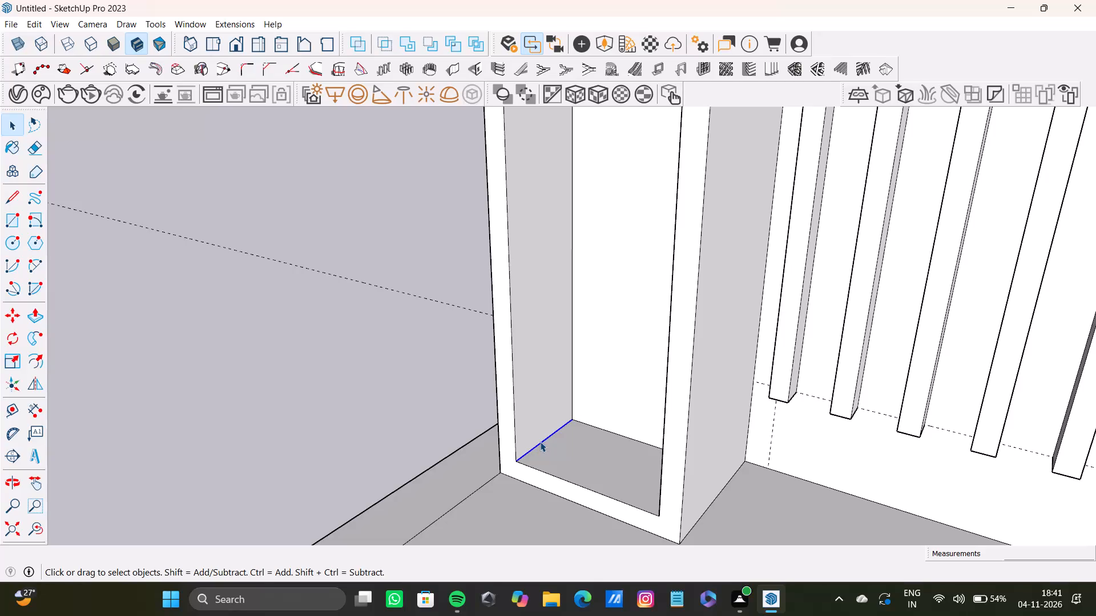
# Copy the left column opening's bottom side edge up to the opening's top corner and divide the distance into 5 equal spaces.
pyautogui.press('m')
pyautogui.click(521, 464)
pyautogui.scroll(-8, 517, 368)
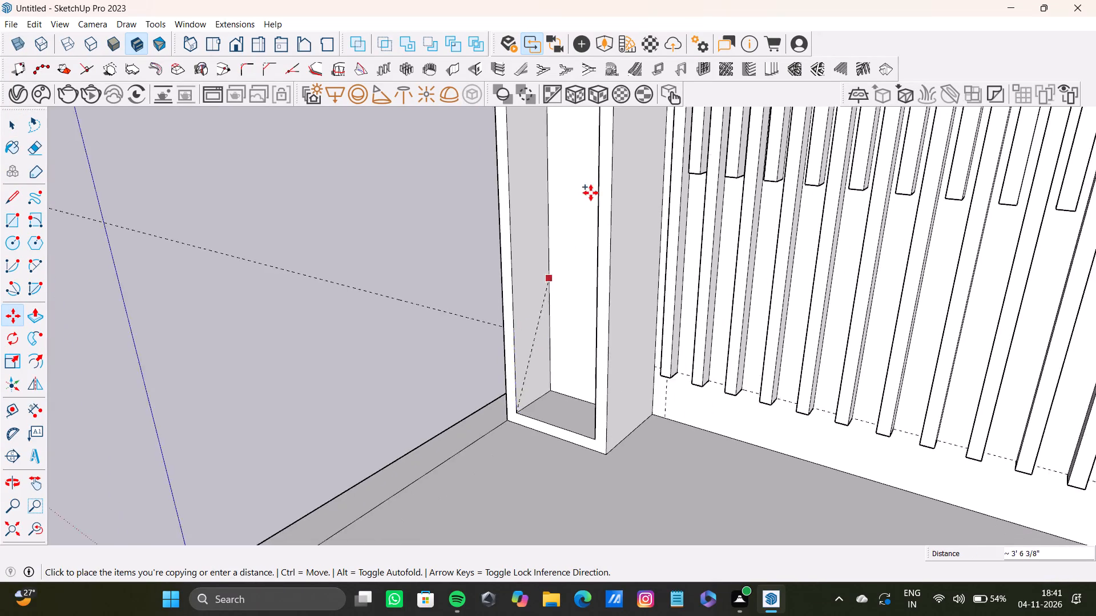
pyautogui.scroll(-3, 591, 193)
pyautogui.keyDown('shift'); pyautogui.moveTo(579, 179); pyautogui.dragTo(543, 518, button='middle'); pyautogui.keyUp('shift')
pyautogui.scroll(-4, 542, 415)
pyautogui.scroll(4, 519, 314)
pyautogui.moveTo(528, 242); pyautogui.dragTo(525, 172, button='middle')
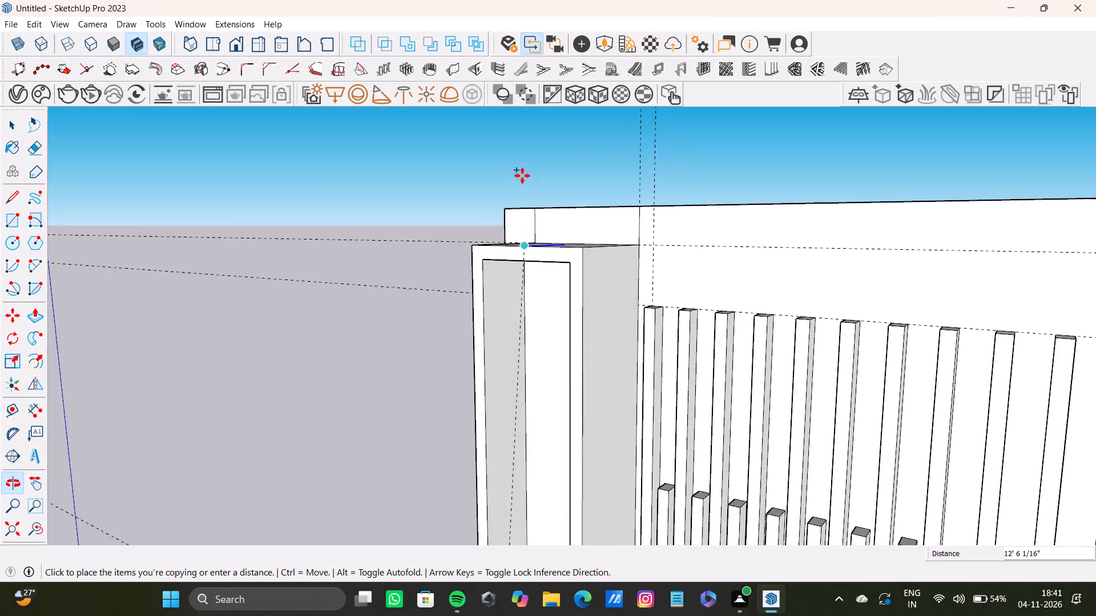
pyautogui.moveTo(480, 333); pyautogui.dragTo(476, 228, button='middle')
pyautogui.scroll(3, 521, 311)
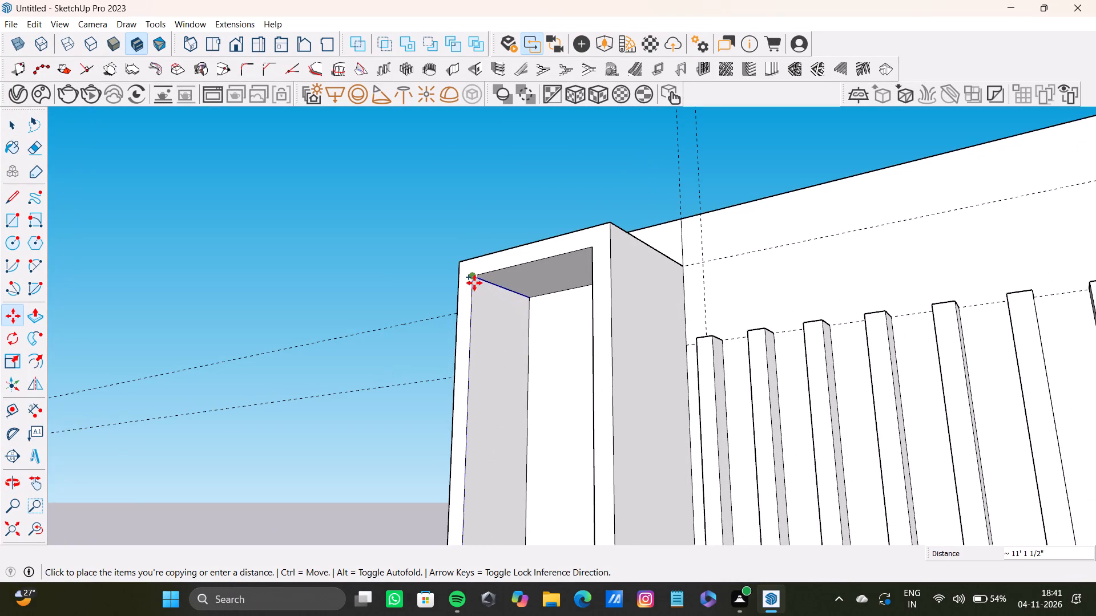
pyautogui.click(472, 282)
pyautogui.press('/')
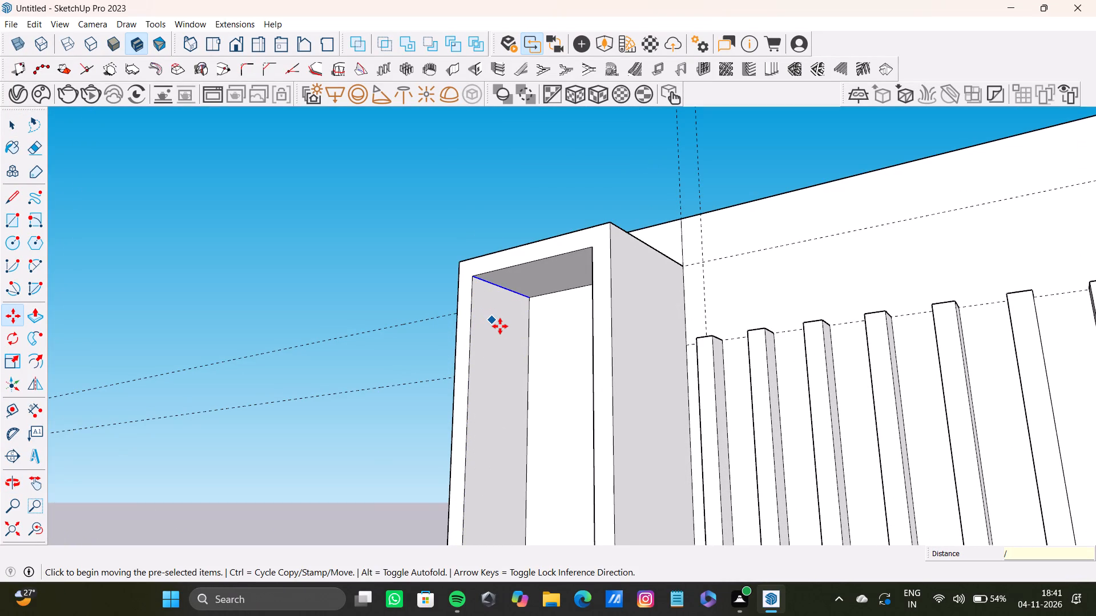
pyautogui.press('5')
pyautogui.press('Return')
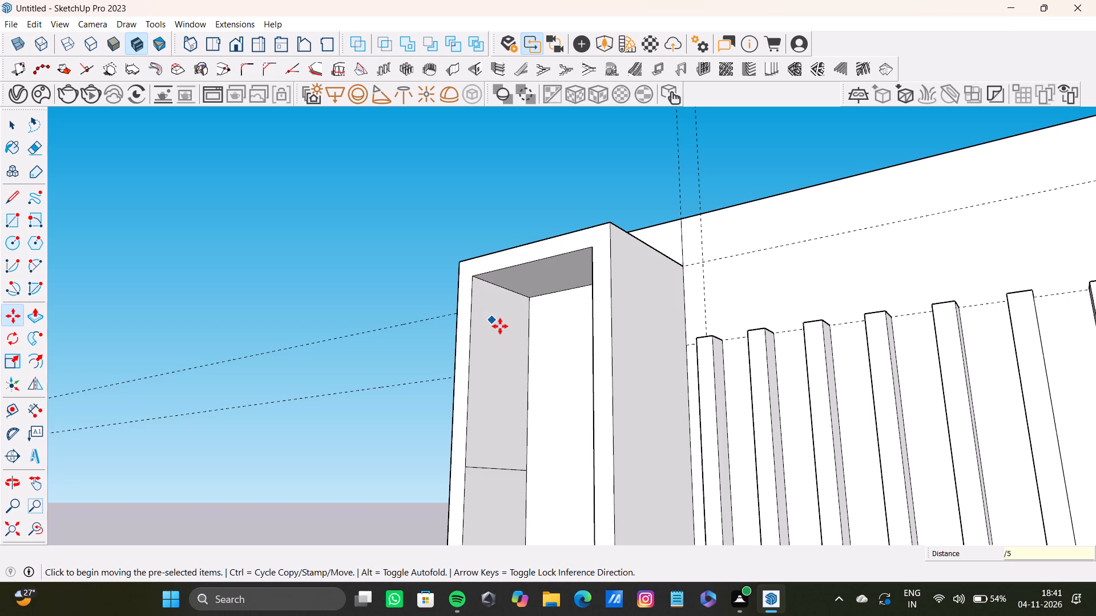
# Examine the division lines on the left column's inner side face, from the whole model down to a close view.
pyautogui.scroll(-12, 507, 358)
pyautogui.scroll(3, 506, 378)
pyautogui.keyDown('shift'); pyautogui.scroll(-4, 506, 379); pyautogui.keyUp('shift')
pyautogui.keyDown('shift'); pyautogui.moveTo(507, 386); pyautogui.dragTo(610, 437, button='middle'); pyautogui.keyUp('shift')
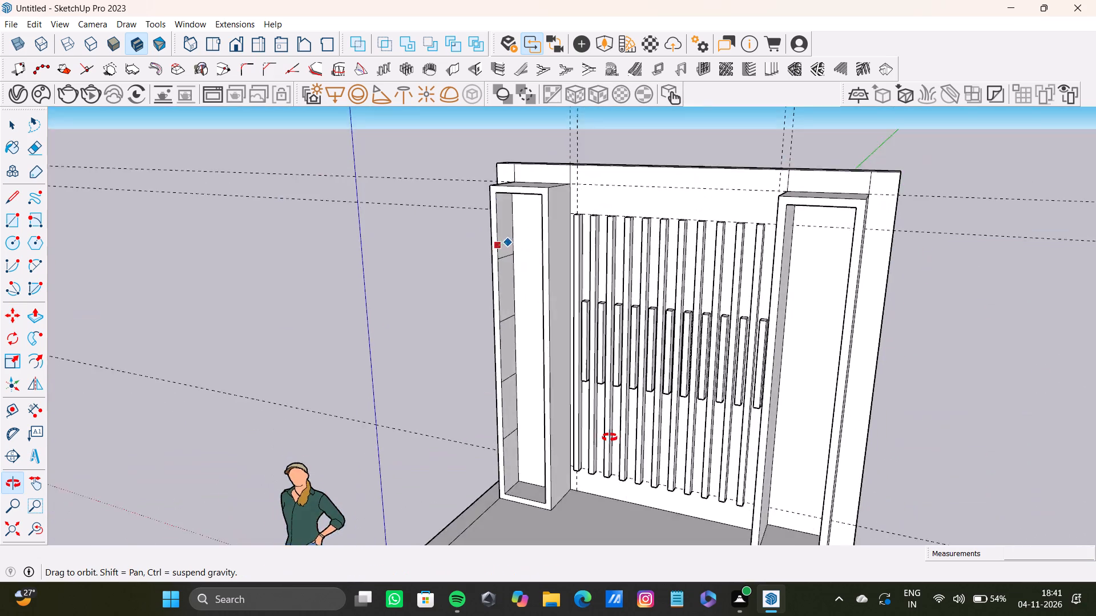
pyautogui.keyDown('shift'); pyautogui.moveTo(610, 437); pyautogui.dragTo(582, 431, button='middle'); pyautogui.keyUp('shift')
pyautogui.scroll(12, 500, 264)
pyautogui.moveTo(507, 261); pyautogui.dragTo(467, 267, button='middle')
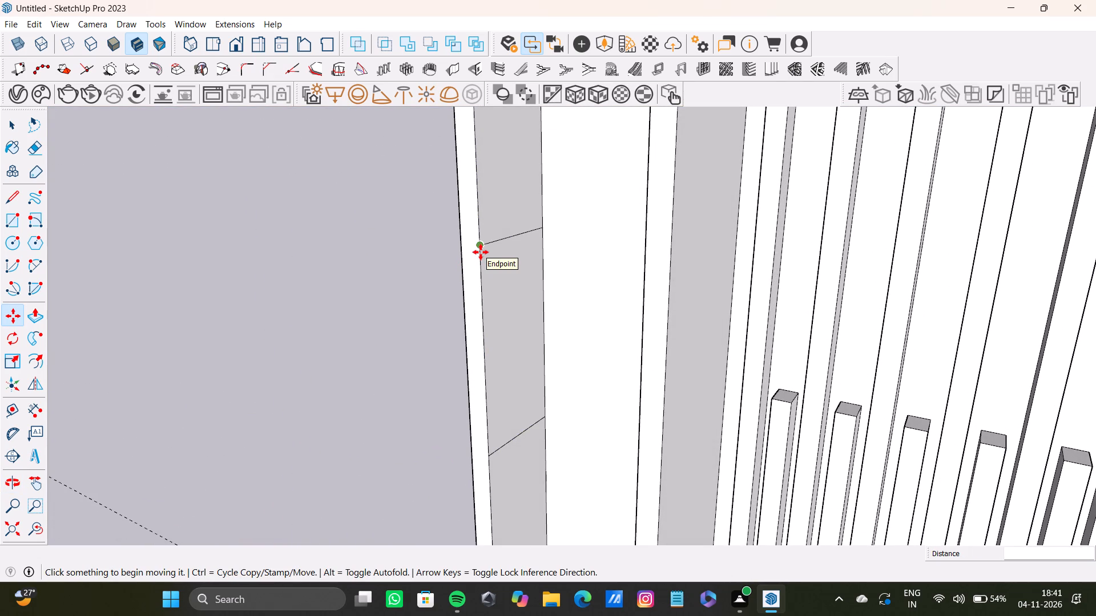
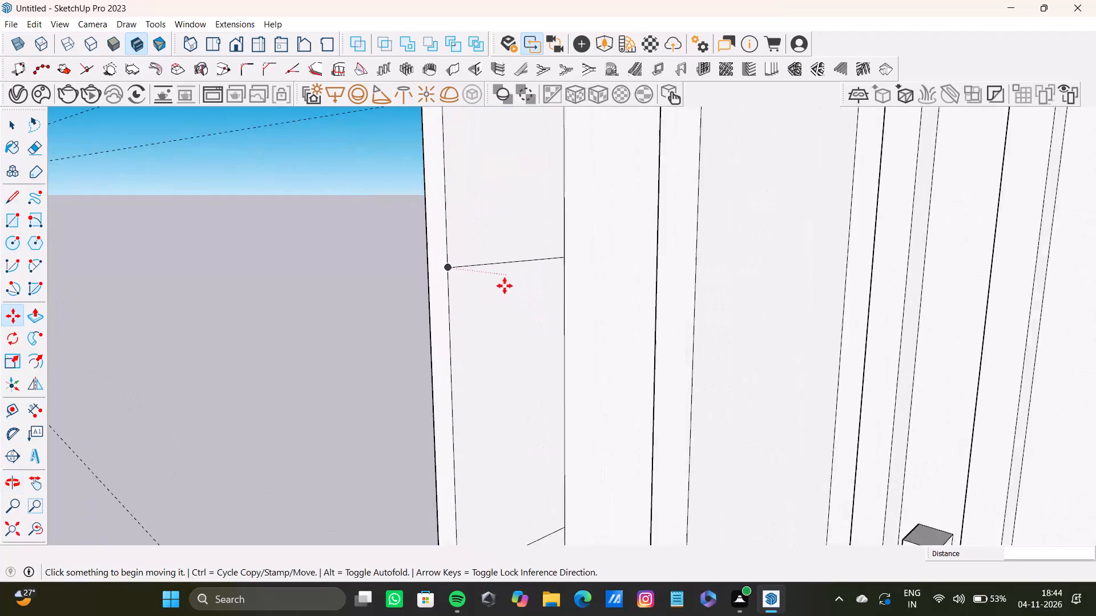
# Place a guide 2" below the topmost division line on the left column opening's inner side face.
pyautogui.scroll(1, 483, 255)
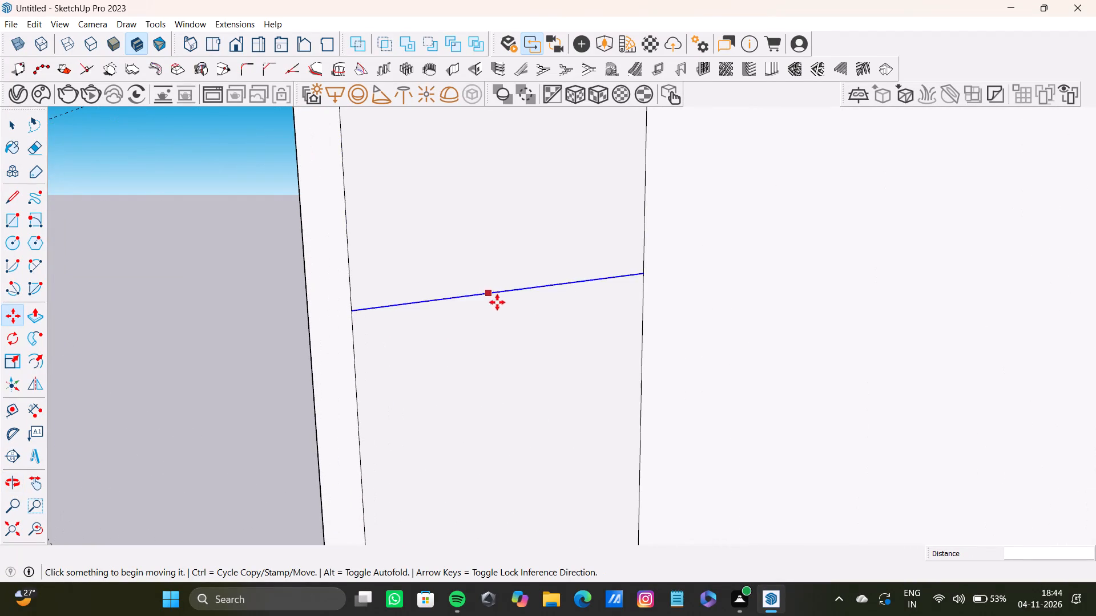
pyautogui.press('space')
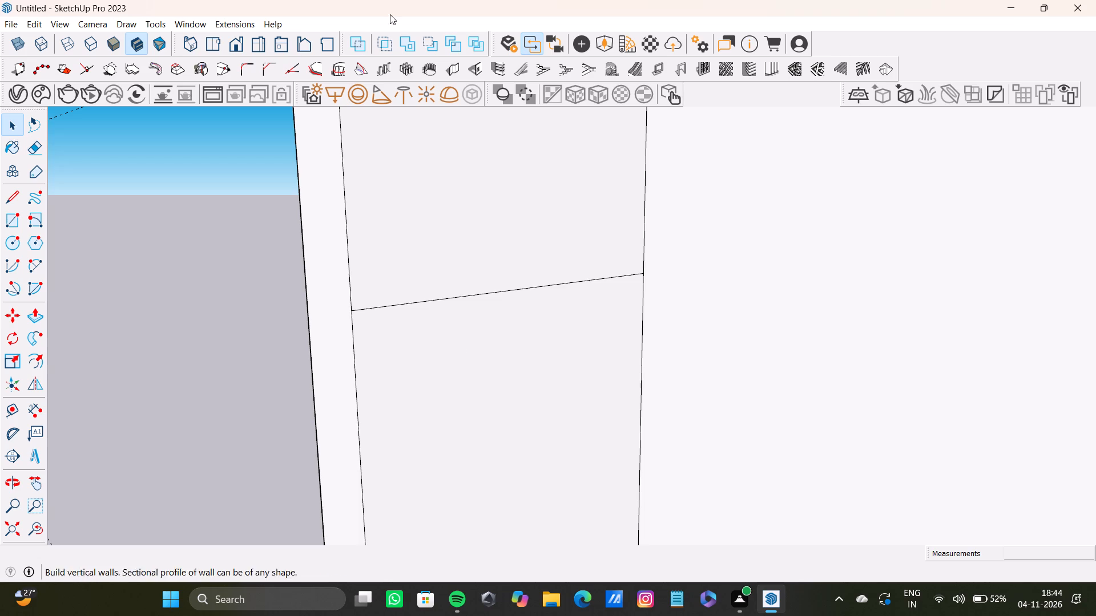
pyautogui.click(509, 290)
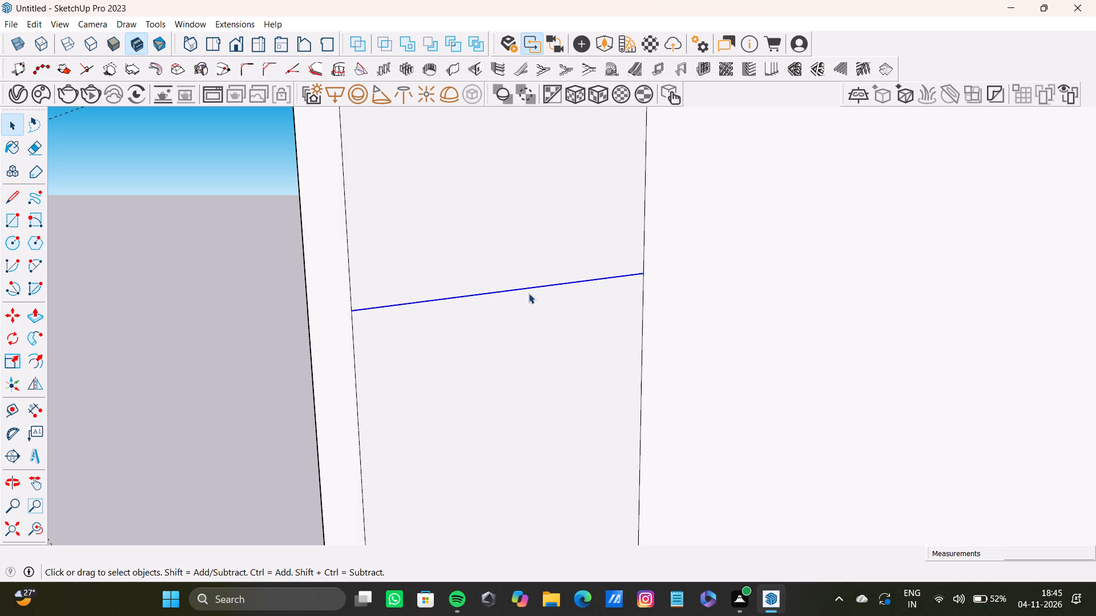
pyautogui.scroll(-19, 540, 282)
pyautogui.scroll(-14, 478, 313)
pyautogui.keyDown('shift'); pyautogui.moveTo(477, 318); pyautogui.dragTo(478, 361, button='middle'); pyautogui.keyUp('shift')
pyautogui.scroll(-7, 483, 357)
pyautogui.moveTo(483, 352); pyautogui.dragTo(482, 325, button='middle')
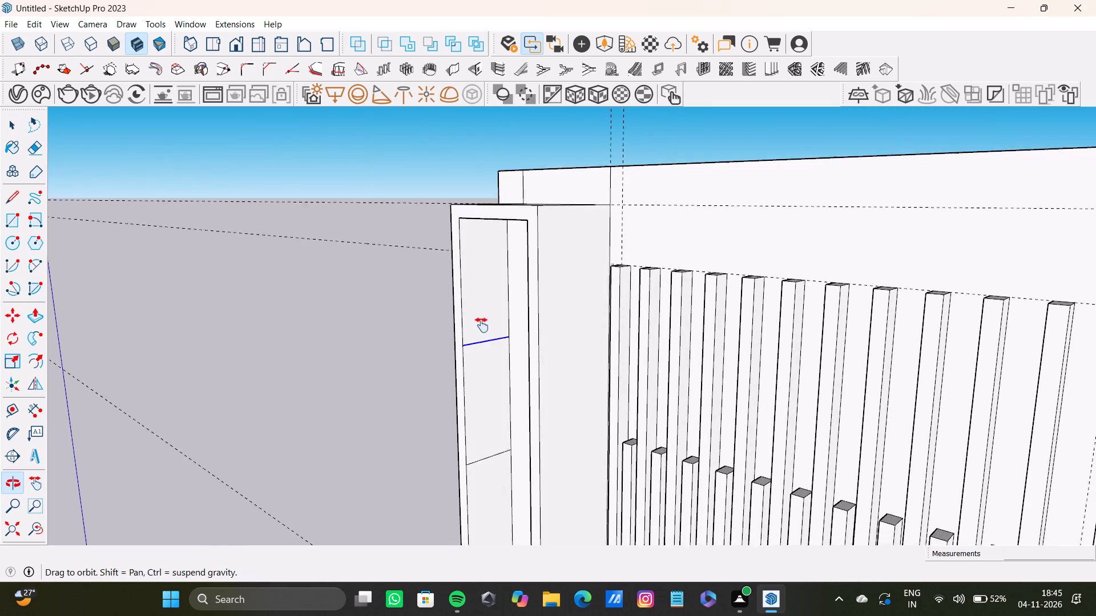
pyautogui.moveTo(482, 325); pyautogui.dragTo(483, 291, button='middle')
pyautogui.scroll(9, 471, 302)
pyautogui.moveTo(471, 303); pyautogui.dragTo(466, 283, button='middle')
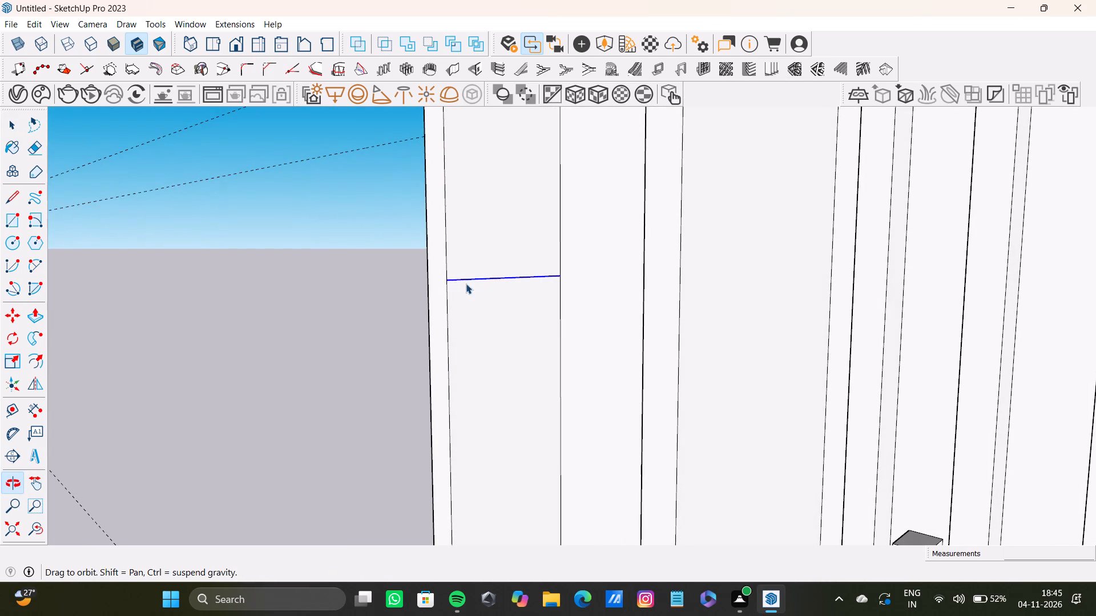
pyautogui.press('t')
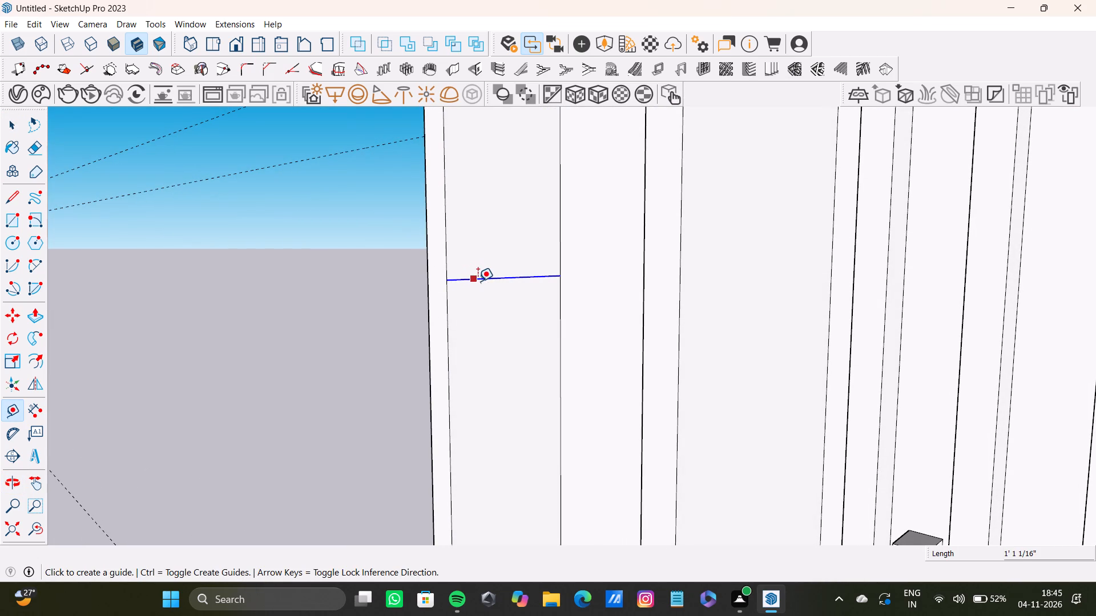
pyautogui.scroll(6, 481, 283)
pyautogui.click(499, 275)
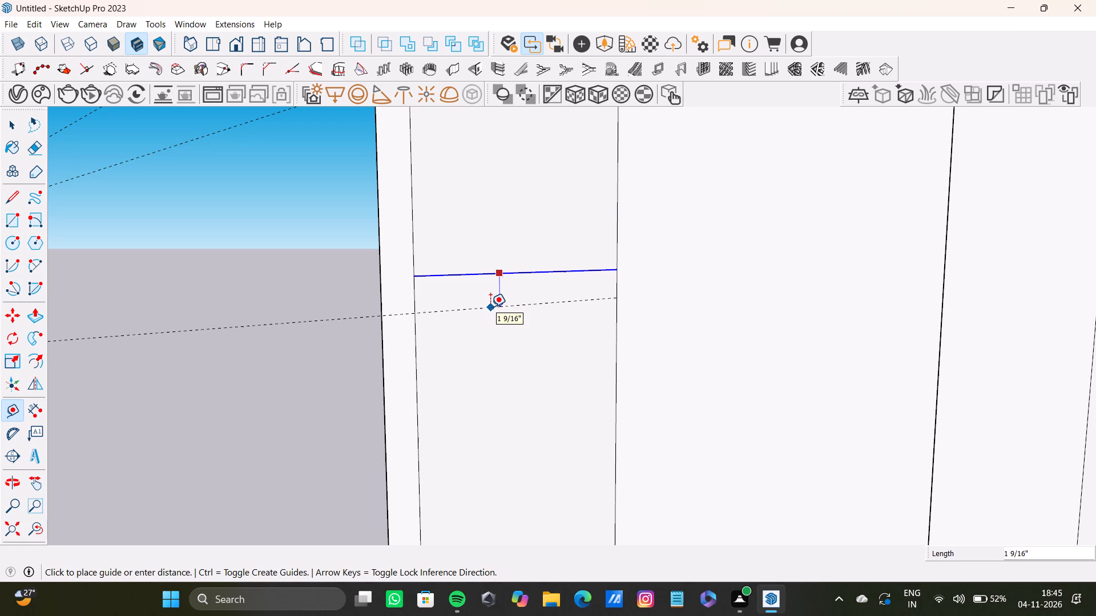
pyautogui.press('2')
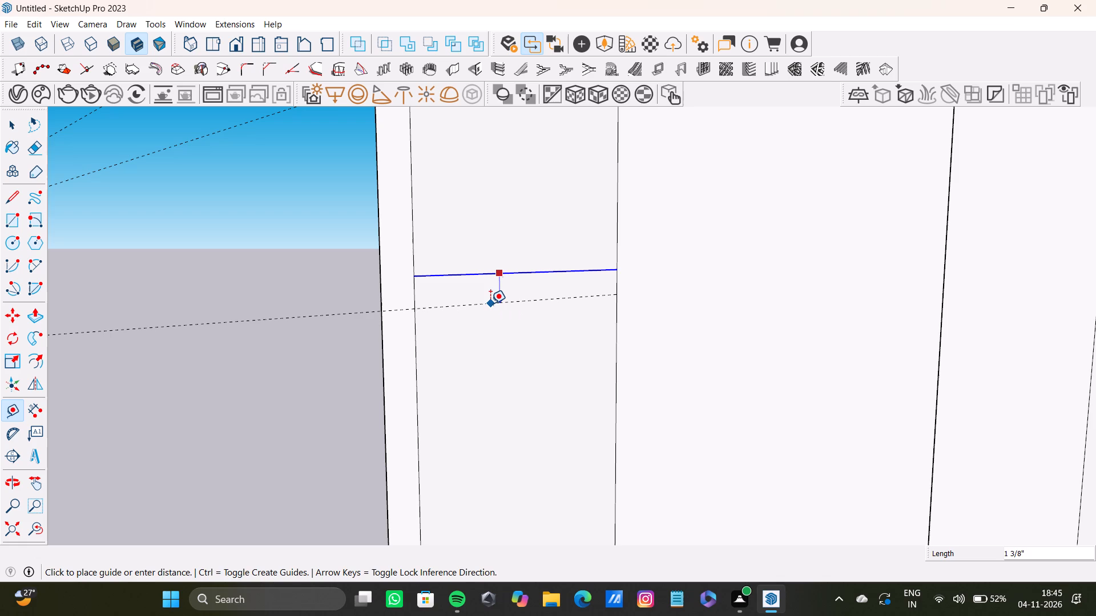
pyautogui.hotkey('shift', '"')
pyautogui.press('Return')
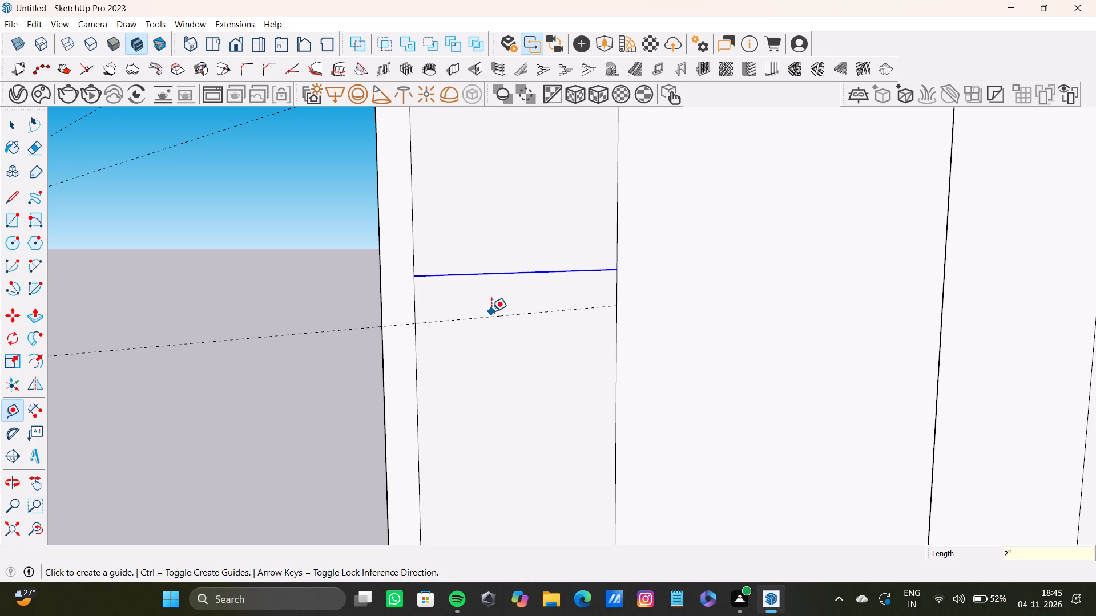
# Place a guide 2" below the second division line from the top on the same inner side face.
pyautogui.scroll(-9, 663, 347)
pyautogui.keyDown('shift'); pyautogui.moveTo(532, 328); pyautogui.dragTo(496, 257, button='middle'); pyautogui.keyUp('shift')
pyautogui.scroll(-3, 543, 365)
pyautogui.keyDown('shift'); pyautogui.moveTo(503, 461); pyautogui.dragTo(490, 359, button='middle'); pyautogui.keyUp('shift')
pyautogui.scroll(7, 499, 371)
pyautogui.click(514, 341)
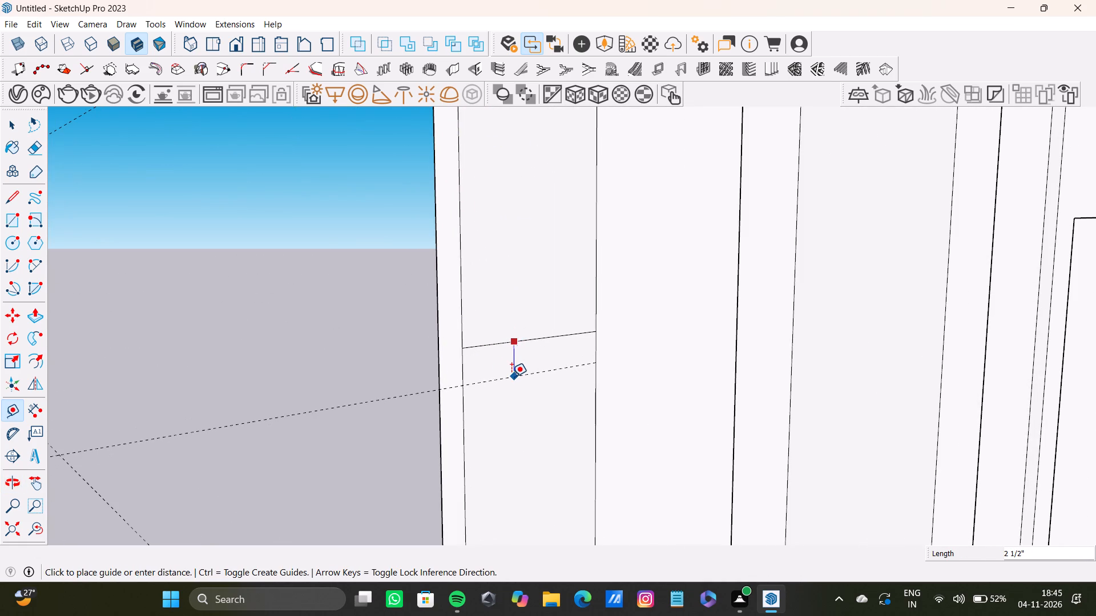
pyautogui.press('2')
pyautogui.hotkey('shift', '"')
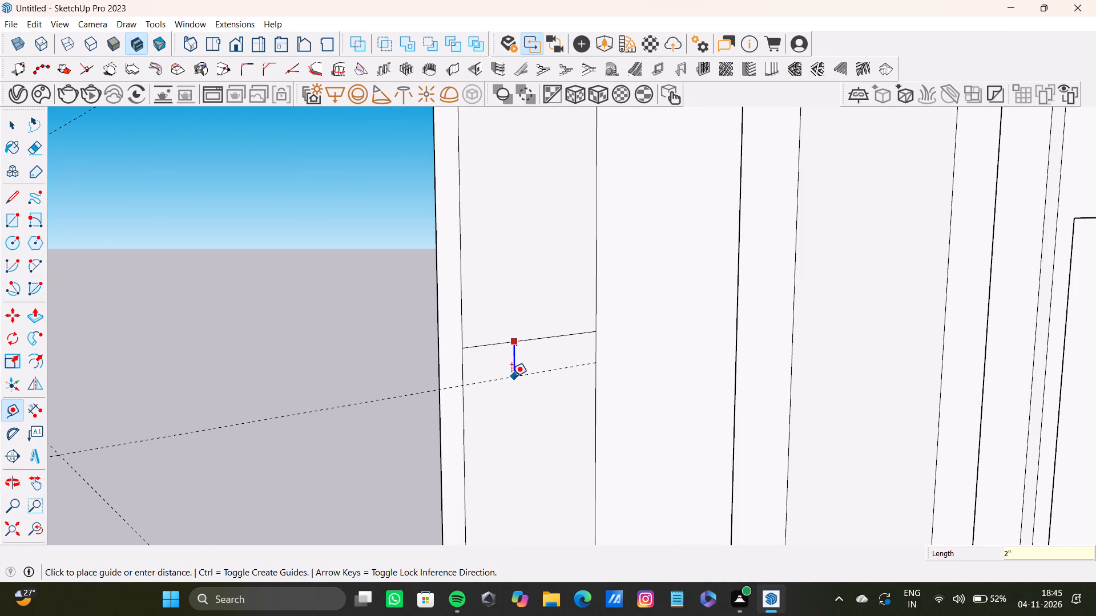
pyautogui.press('Return')
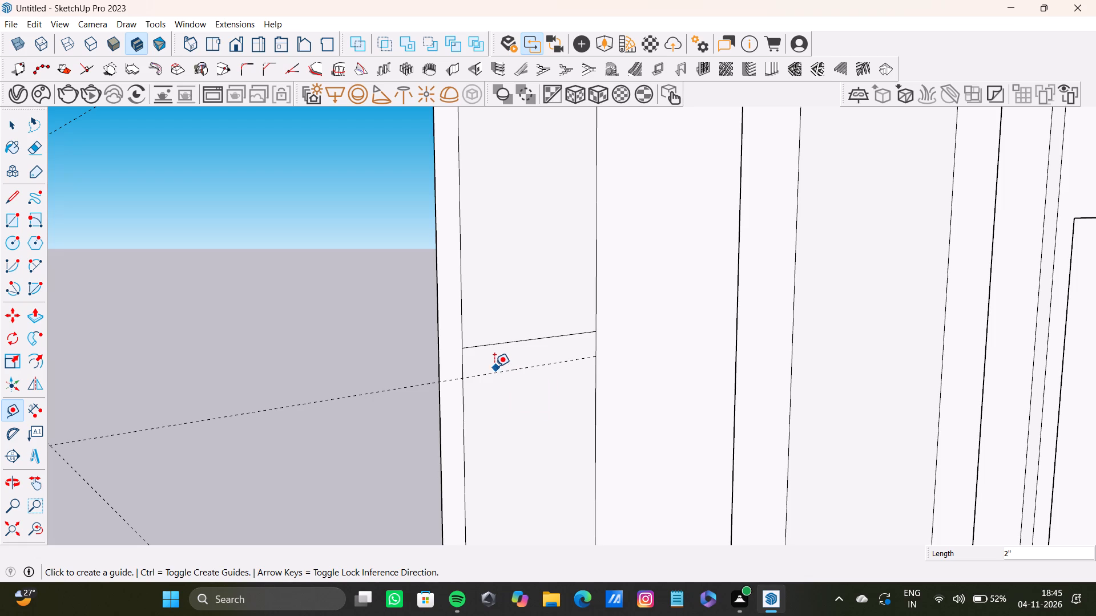
# Place a guide 2" below the third division line from the top on the left column's inner side face.
pyautogui.scroll(-13, 514, 354)
pyautogui.keyDown('shift'); pyautogui.moveTo(495, 369); pyautogui.dragTo(498, 265, button='middle'); pyautogui.keyUp('shift')
pyautogui.scroll(11, 525, 343)
pyautogui.click(505, 366)
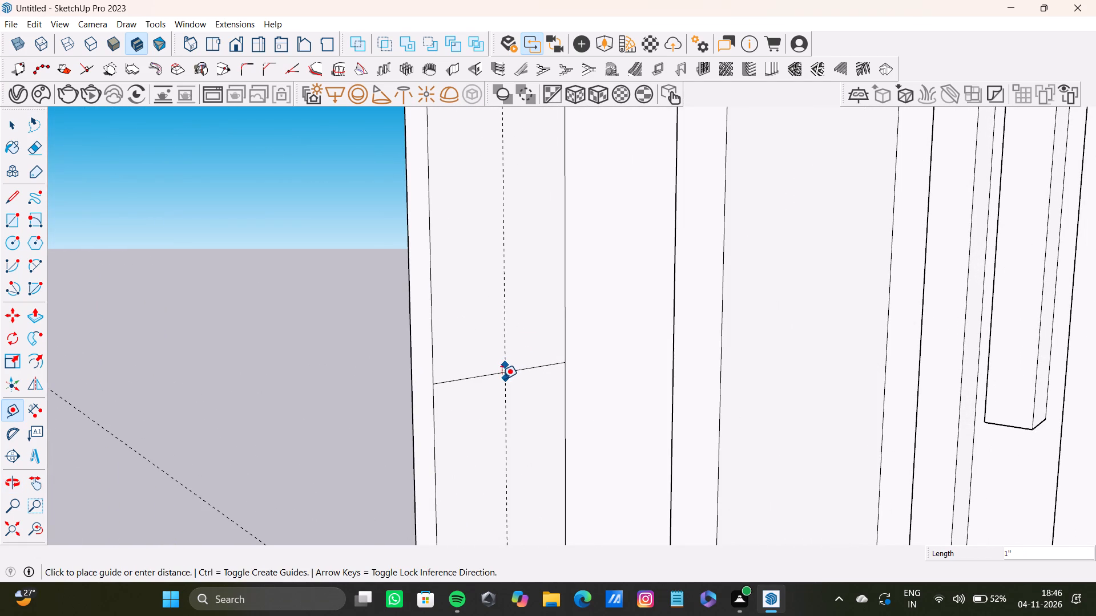
pyautogui.press('space')
pyautogui.press('t')
pyautogui.click(489, 378)
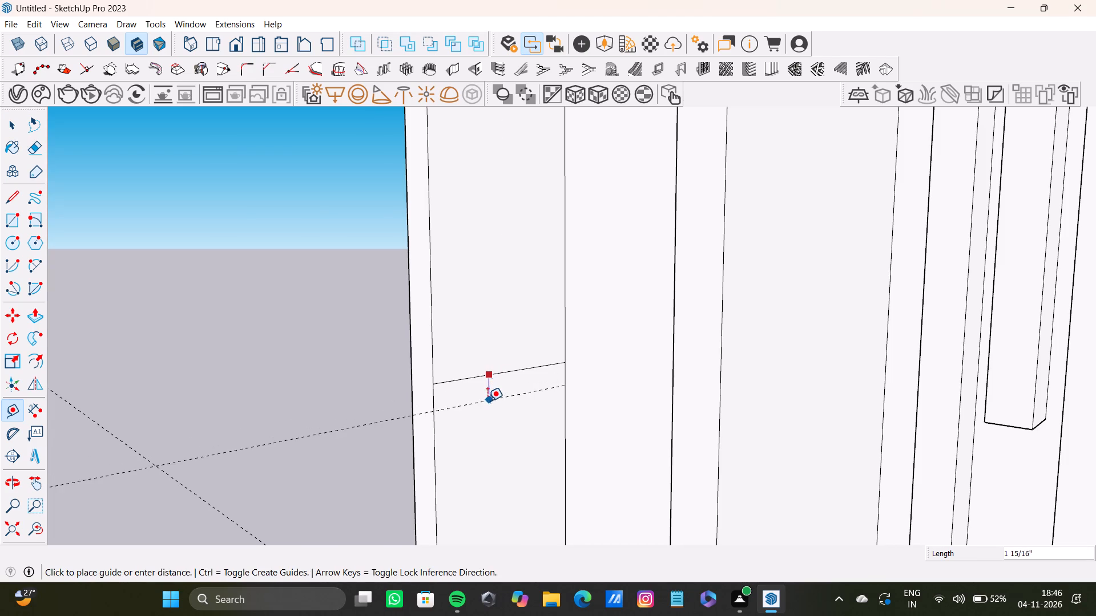
pyautogui.press('2')
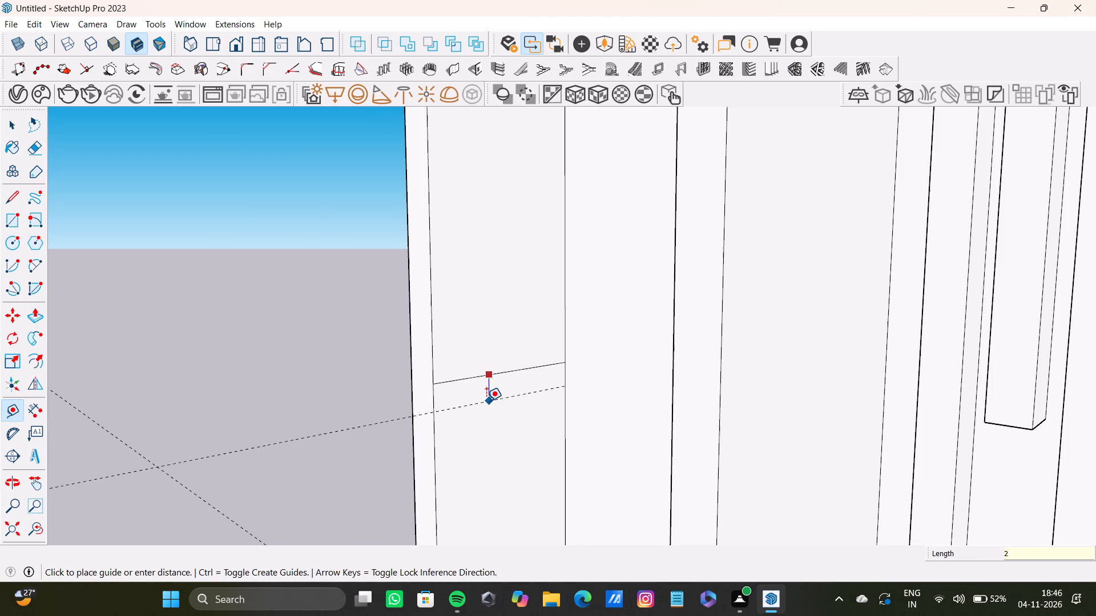
pyautogui.hotkey('shift', '"')
pyautogui.press('Return')
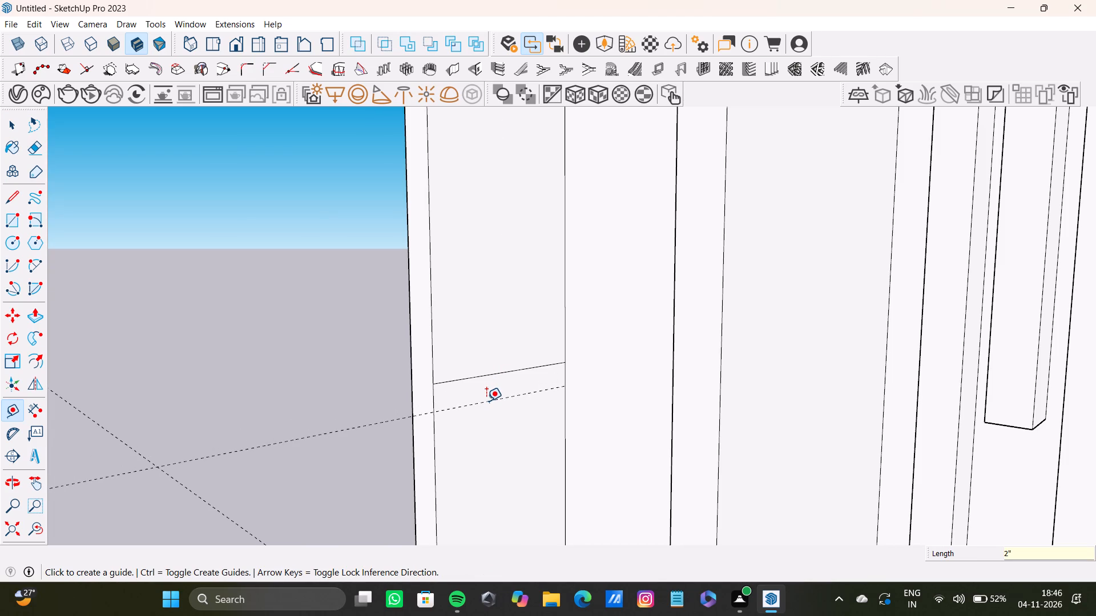
# Place a guide 2" below the lowest division line on the left column's inner side face.
pyautogui.scroll(-8, 420, 338)
pyautogui.keyDown('shift'); pyautogui.moveTo(430, 378); pyautogui.dragTo(406, 220, button='middle'); pyautogui.keyUp('shift')
pyautogui.scroll(4, 449, 398)
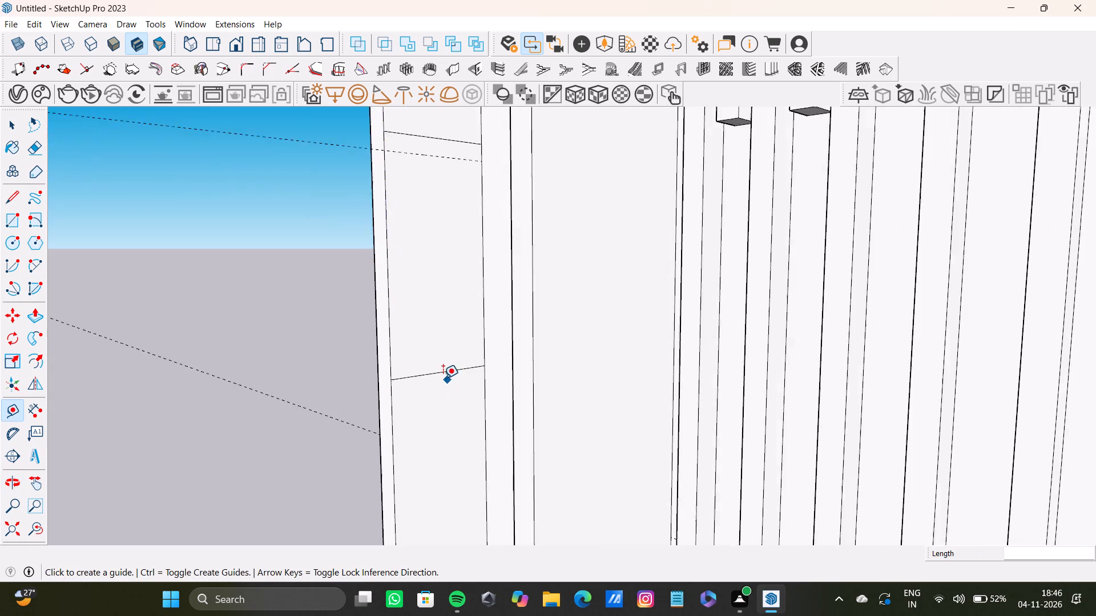
pyautogui.scroll(5, 443, 378)
pyautogui.click(437, 368)
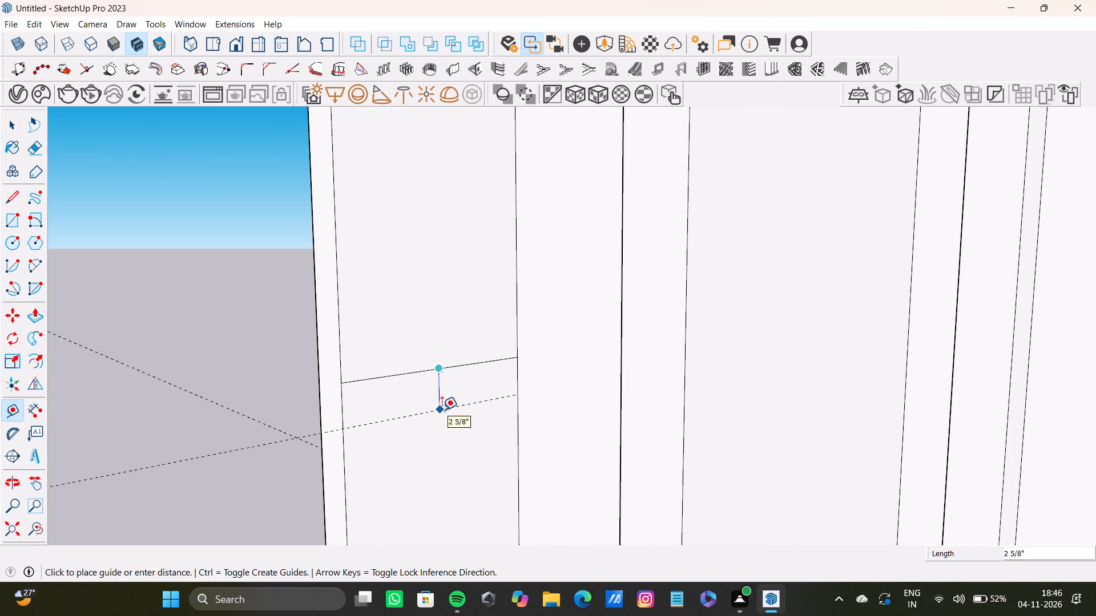
pyautogui.press('2')
pyautogui.hotkey('shift', '"')
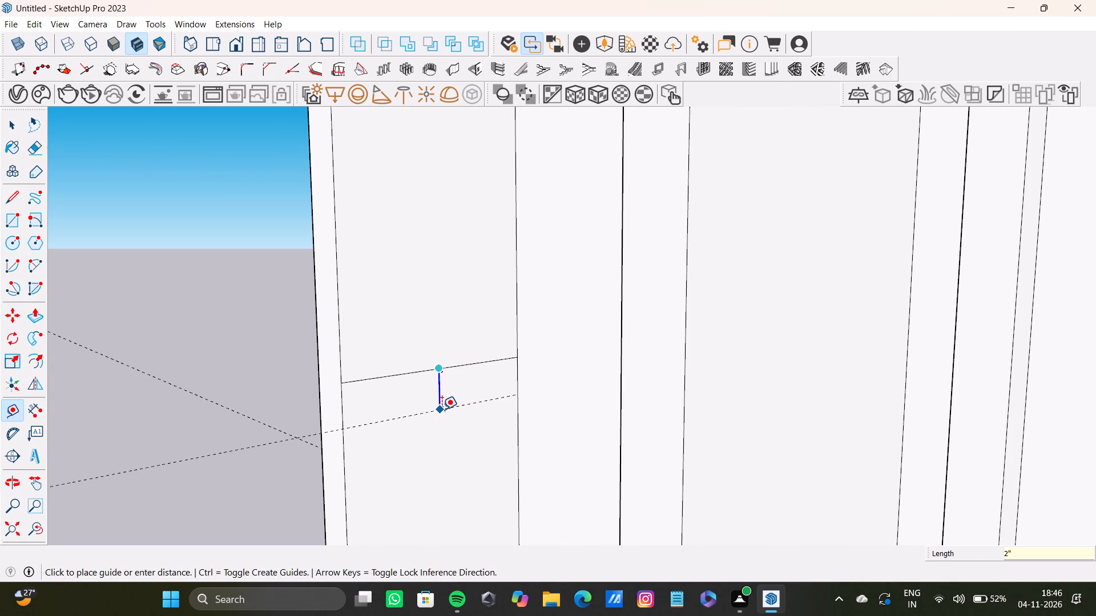
pyautogui.press('Return')
# Draw a rectangle about 1' 1 1/16" by 2" between the topmost division line and the guide below it.
pyautogui.scroll(-9, 538, 241)
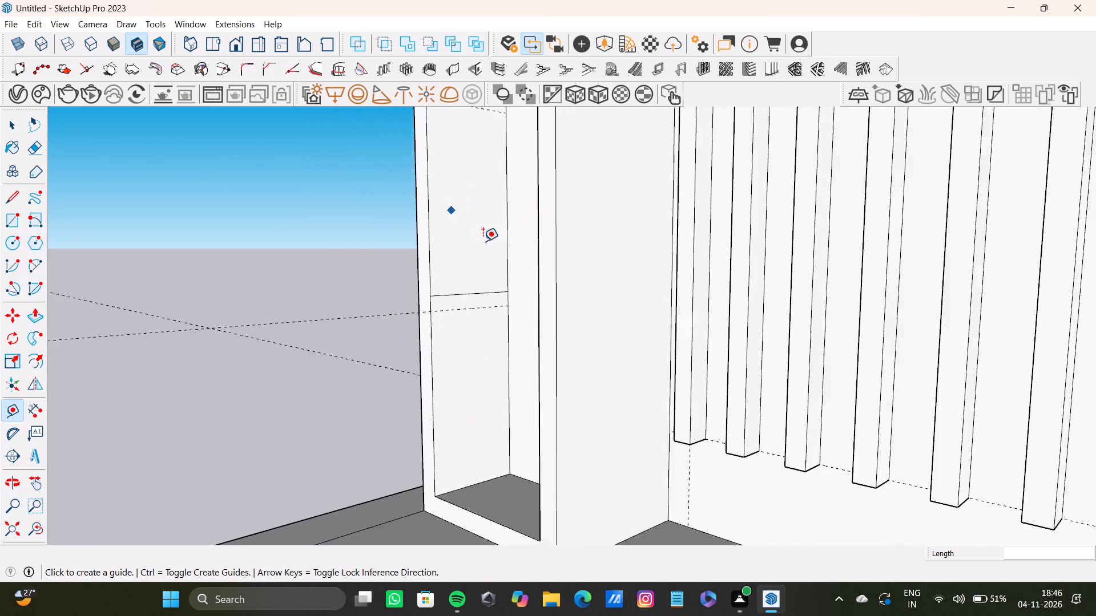
pyautogui.scroll(-8, 483, 241)
pyautogui.keyDown('shift'); pyautogui.moveTo(490, 203); pyautogui.dragTo(479, 310, button='middle'); pyautogui.keyUp('shift')
pyautogui.scroll(-5, 442, 199)
pyautogui.keyDown('shift'); pyautogui.moveTo(445, 193); pyautogui.dragTo(446, 193, button='middle'); pyautogui.keyUp('shift')
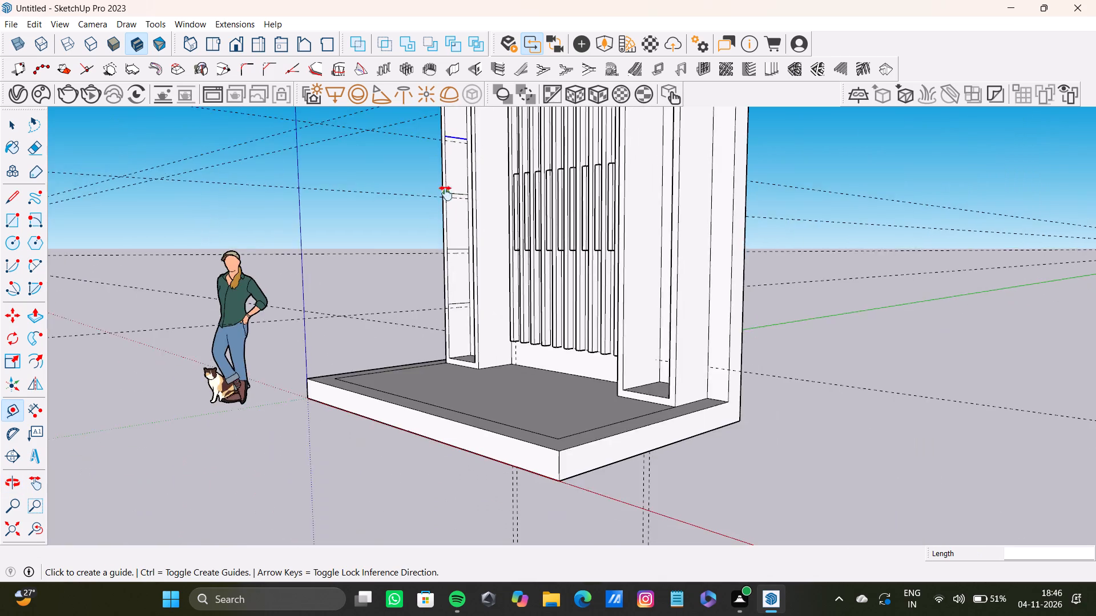
pyautogui.keyDown('shift'); pyautogui.moveTo(446, 193); pyautogui.dragTo(445, 289, button='middle'); pyautogui.keyUp('shift')
pyautogui.scroll(12, 464, 233)
pyautogui.moveTo(527, 236); pyautogui.dragTo(542, 250, button='middle')
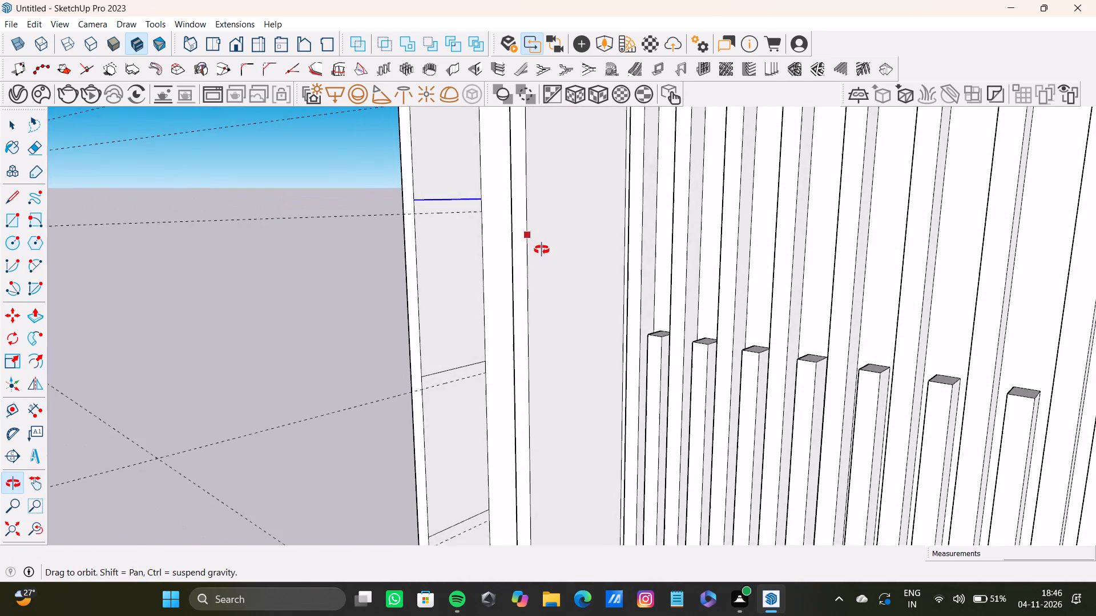
pyautogui.moveTo(542, 250); pyautogui.dragTo(541, 251, button='middle')
pyautogui.press('r')
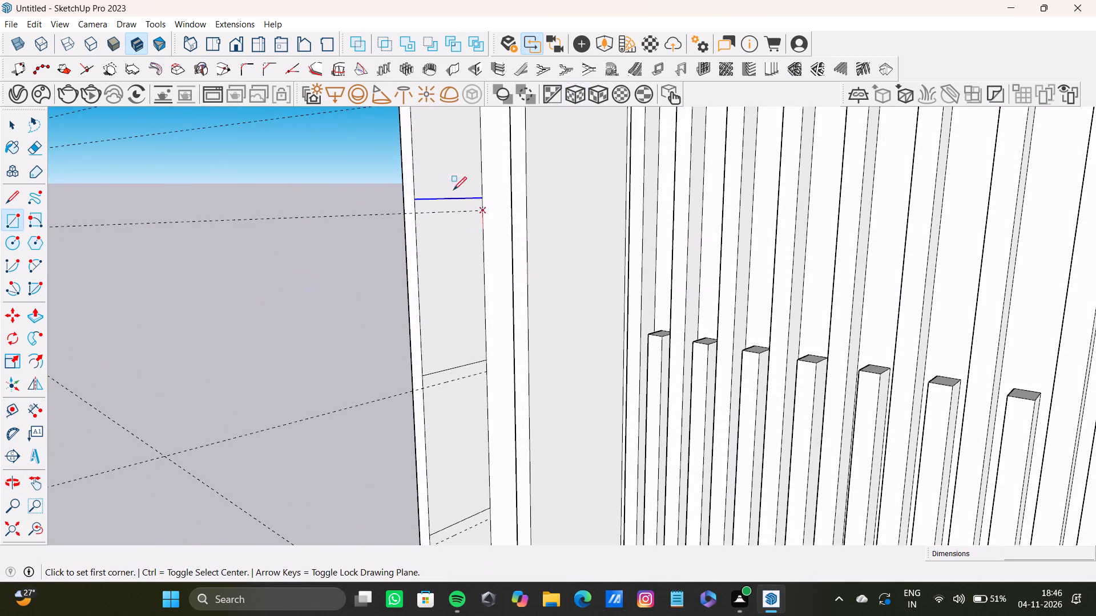
pyautogui.scroll(4, 426, 197)
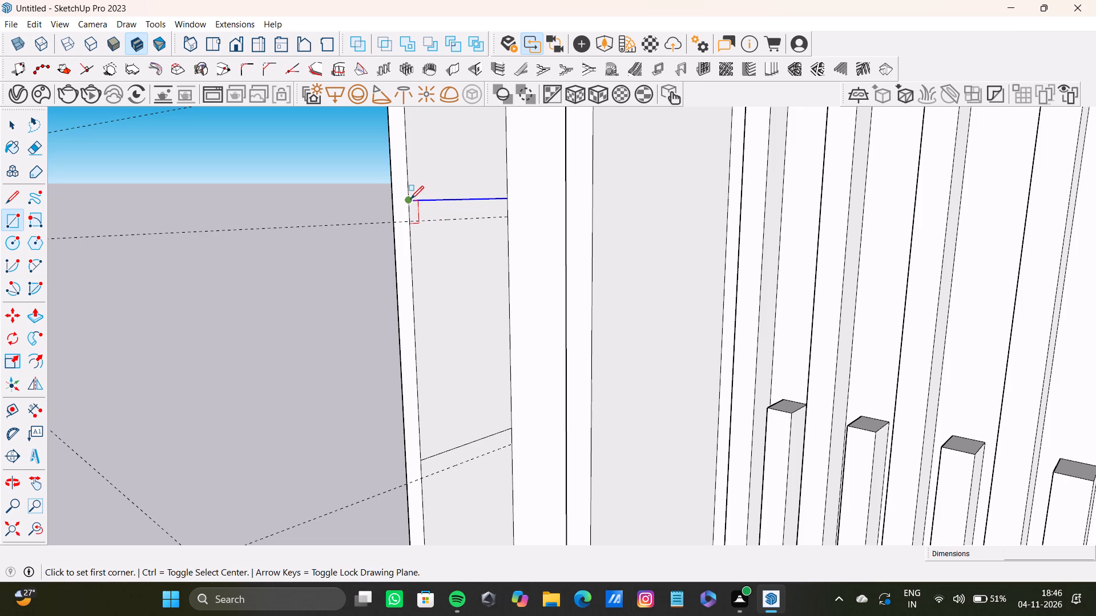
pyautogui.click(412, 199)
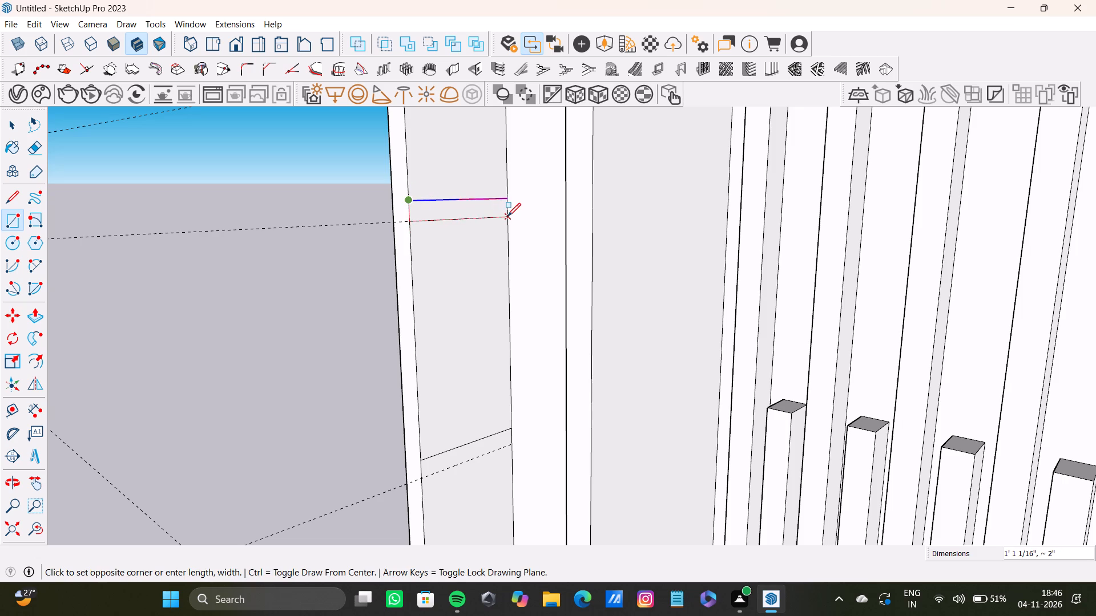
pyautogui.click(507, 216)
# Draw a 1' 1 1/16" by 2" rectangle between the second division line from the top and its guide.
pyautogui.scroll(-12, 431, 252)
pyautogui.keyDown('shift'); pyautogui.moveTo(433, 262); pyautogui.dragTo(413, 148, button='middle'); pyautogui.keyUp('shift')
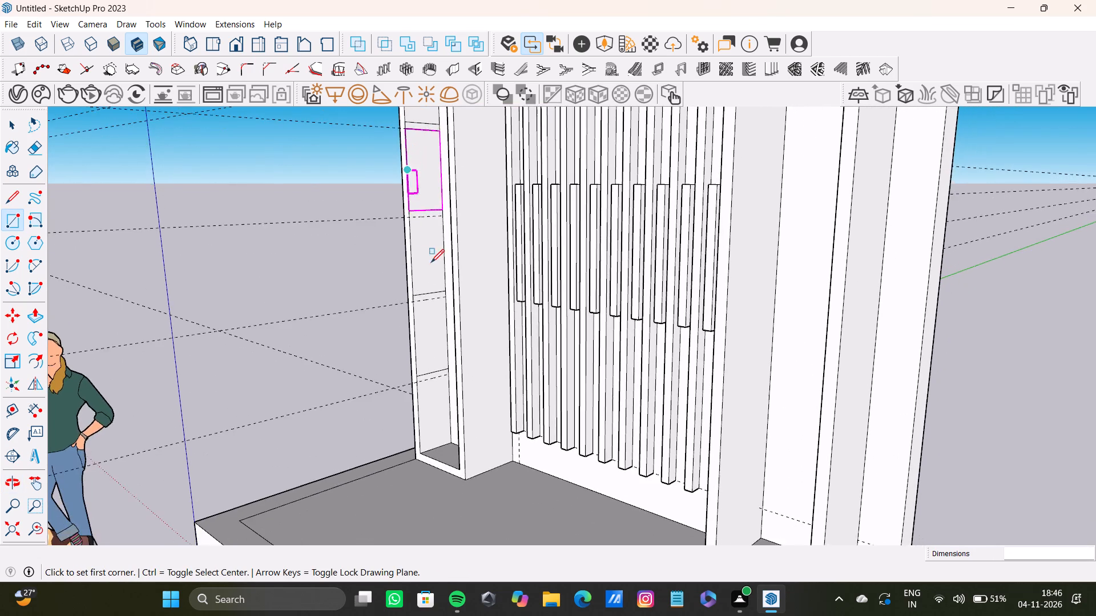
pyautogui.scroll(10, 431, 262)
pyautogui.click(385, 181)
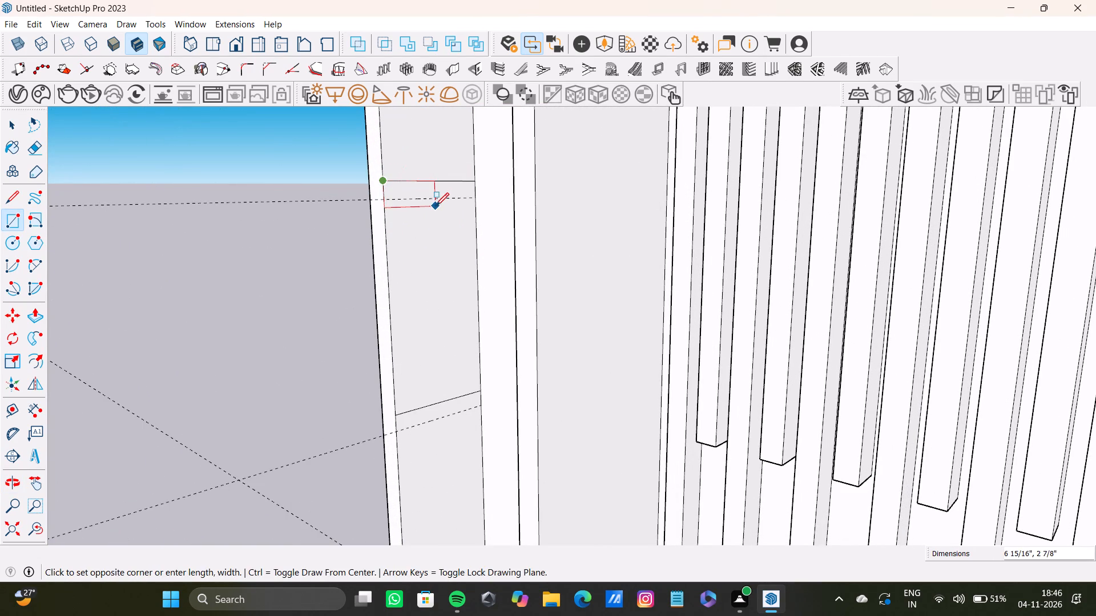
pyautogui.moveTo(436, 206); pyautogui.dragTo(461, 233, button='middle')
pyautogui.scroll(4, 460, 222)
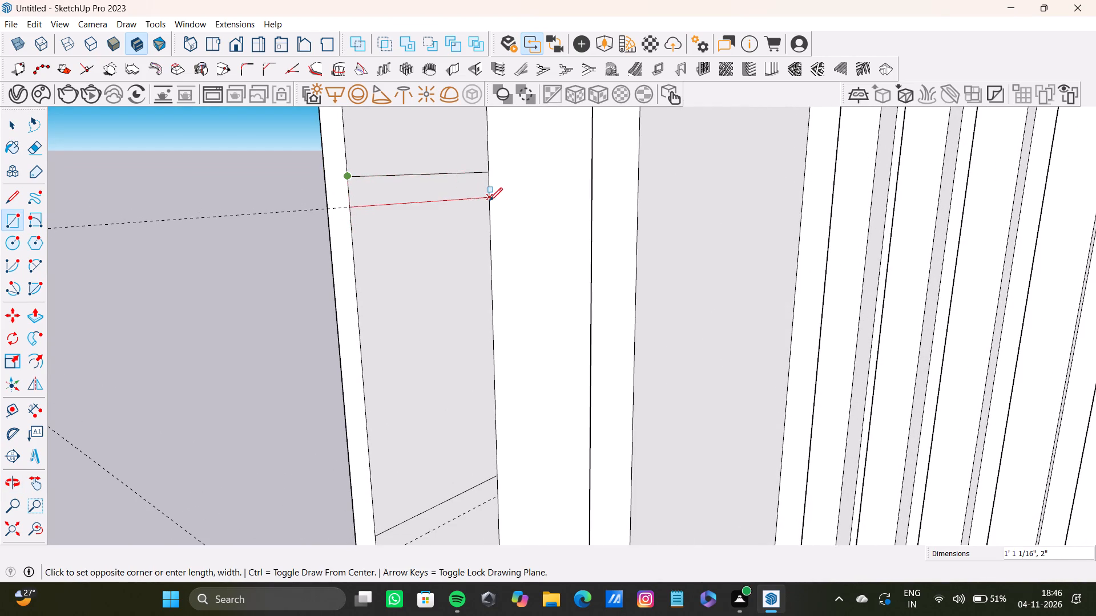
pyautogui.click(489, 201)
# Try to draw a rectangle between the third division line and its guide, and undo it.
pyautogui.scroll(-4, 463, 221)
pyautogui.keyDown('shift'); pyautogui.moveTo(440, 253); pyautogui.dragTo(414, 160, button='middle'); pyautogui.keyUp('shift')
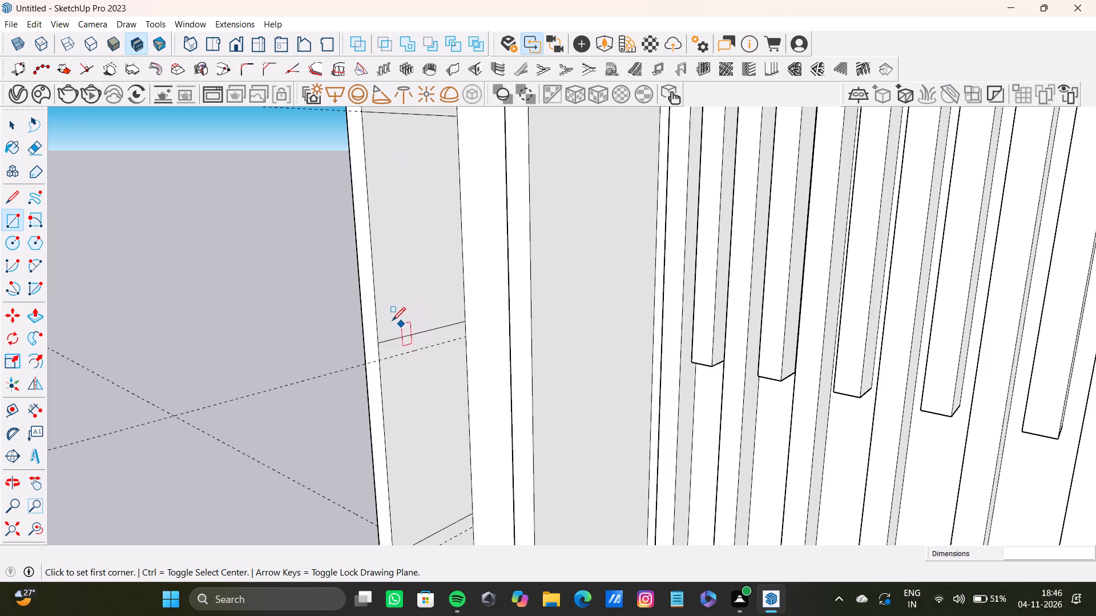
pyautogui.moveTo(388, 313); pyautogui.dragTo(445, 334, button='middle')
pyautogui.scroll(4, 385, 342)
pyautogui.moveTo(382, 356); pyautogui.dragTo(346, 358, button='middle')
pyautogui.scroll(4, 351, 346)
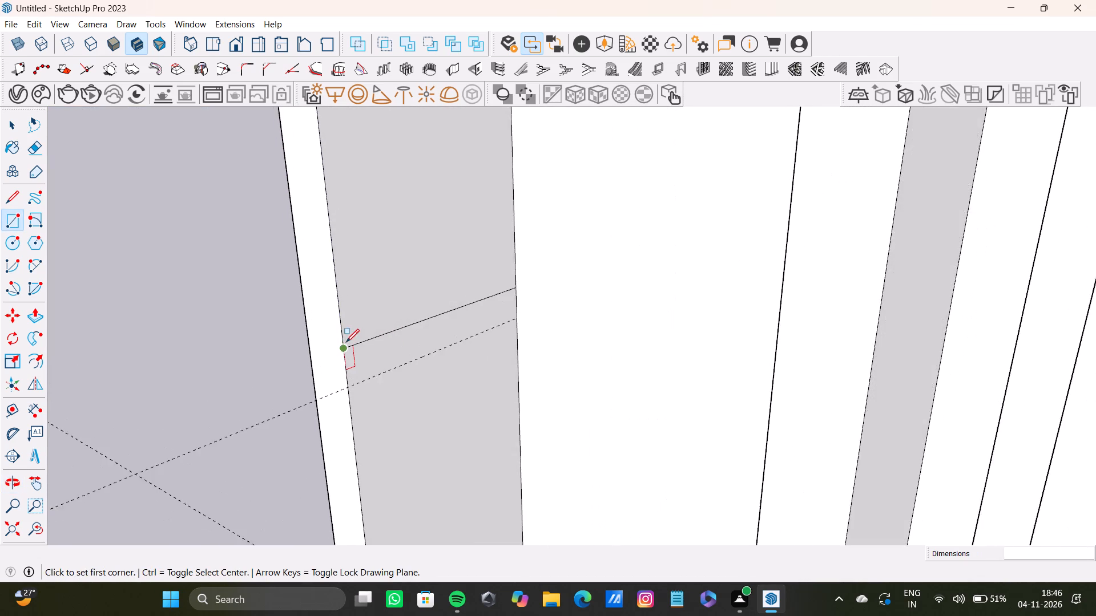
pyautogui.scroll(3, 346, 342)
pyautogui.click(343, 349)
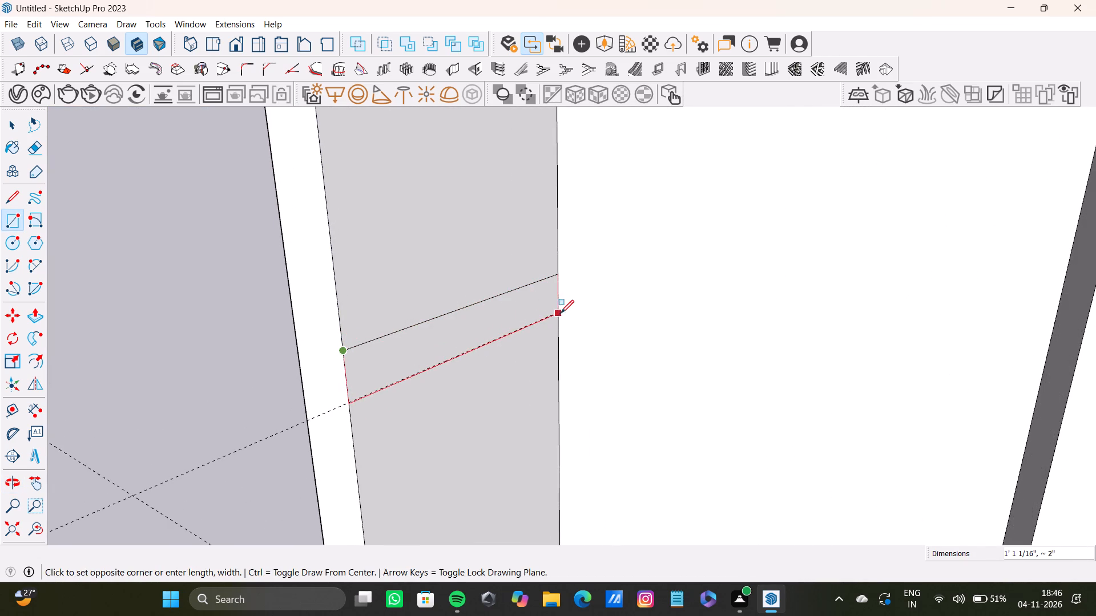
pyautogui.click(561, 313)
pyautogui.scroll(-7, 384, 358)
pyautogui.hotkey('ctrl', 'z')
# Draw a rectangle from the third division line's front end to where its guide meets the inner side face's back edge.
pyautogui.scroll(7, 354, 362)
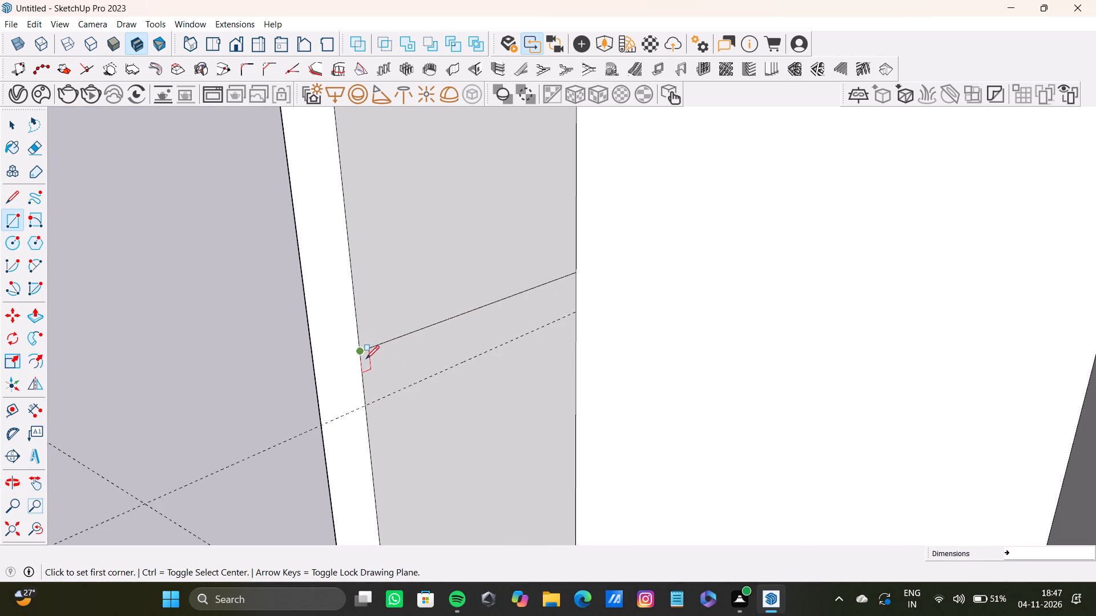
pyautogui.moveTo(384, 366); pyautogui.dragTo(360, 365, button='middle')
pyautogui.scroll(4, 362, 351)
pyautogui.click(344, 341)
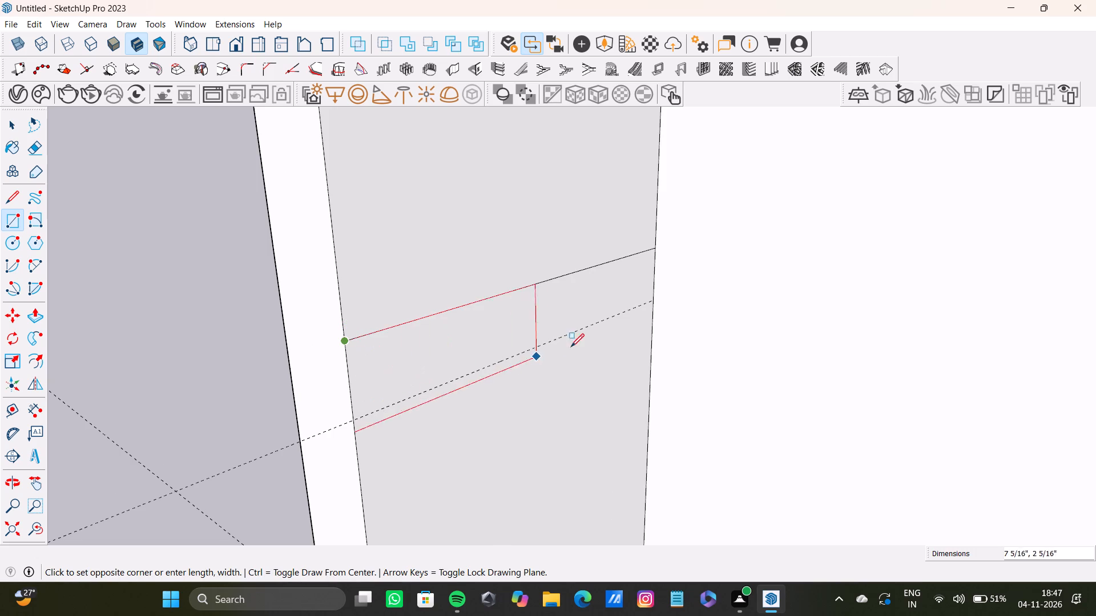
pyautogui.click(651, 303)
pyautogui.scroll(-5, 370, 347)
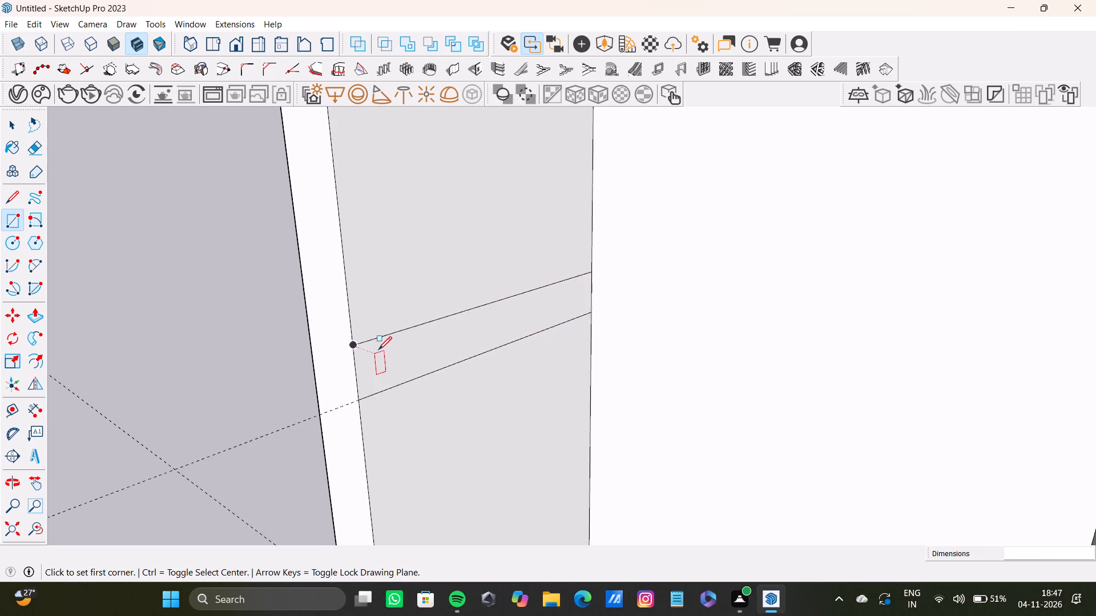
# Draw a rectangle from the lowest division line's front end to where its guide meets the inner side face's back edge in the left column.
pyautogui.scroll(-11, 378, 350)
pyautogui.keyDown('shift'); pyautogui.moveTo(397, 395); pyautogui.dragTo(382, 289, button='middle'); pyautogui.keyUp('shift')
pyautogui.scroll(-5, 397, 358)
pyautogui.keyDown('shift'); pyautogui.moveTo(406, 393); pyautogui.dragTo(400, 323, button='middle'); pyautogui.keyUp('shift')
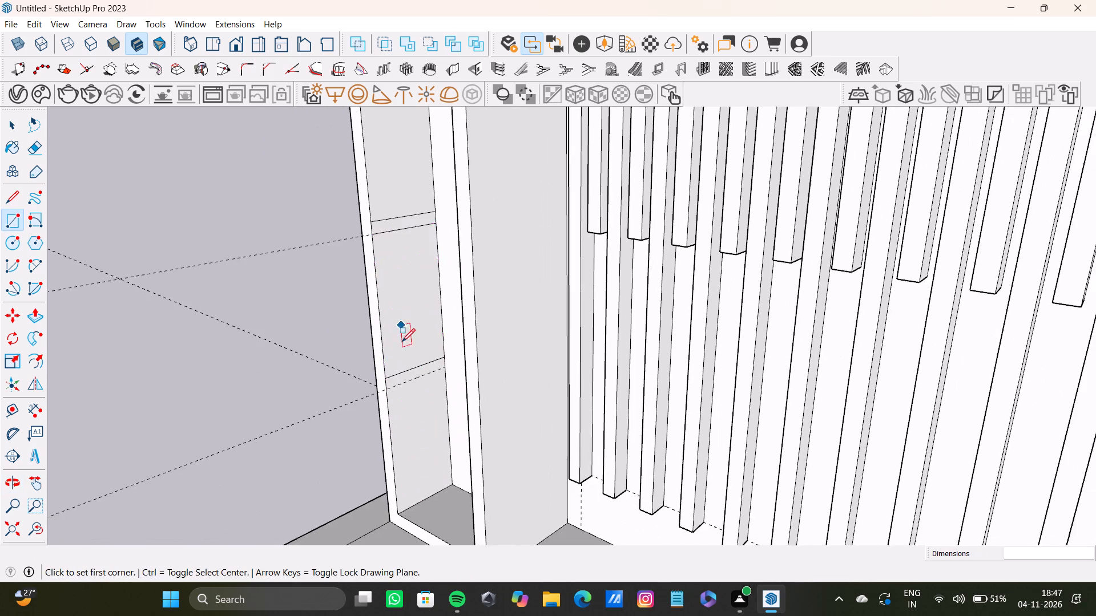
pyautogui.scroll(7, 402, 342)
pyautogui.moveTo(408, 396); pyautogui.dragTo(404, 342, button='middle')
pyautogui.scroll(7, 397, 339)
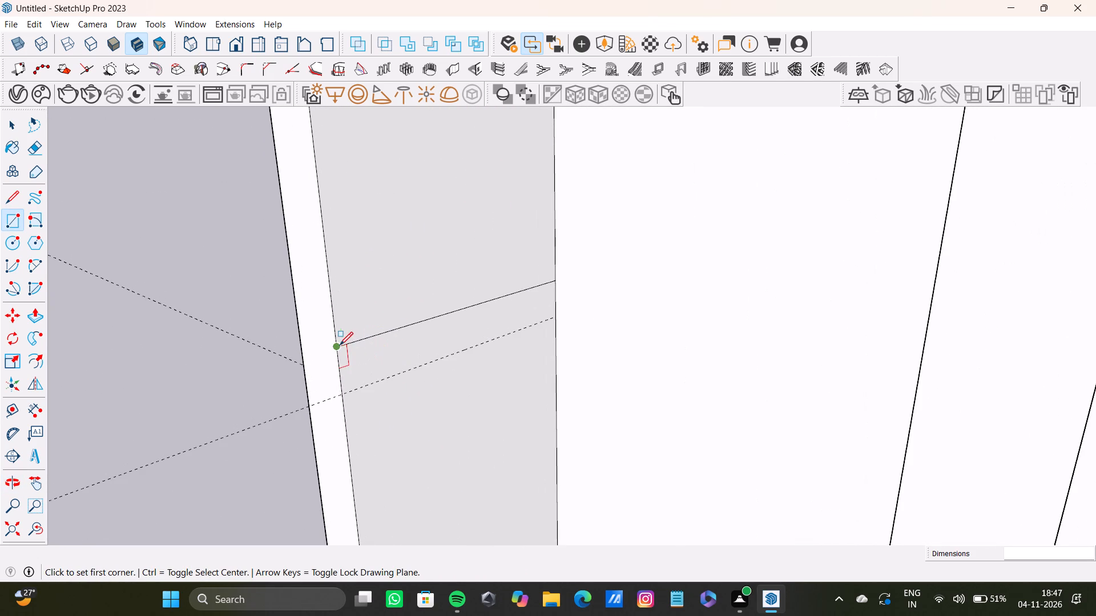
pyautogui.click(340, 345)
pyautogui.click(556, 318)
# Push/pull the lowest division strip about 1' 8 7/16" across the left column to the opposite side panel as a shelf.
pyautogui.scroll(-3, 344, 323)
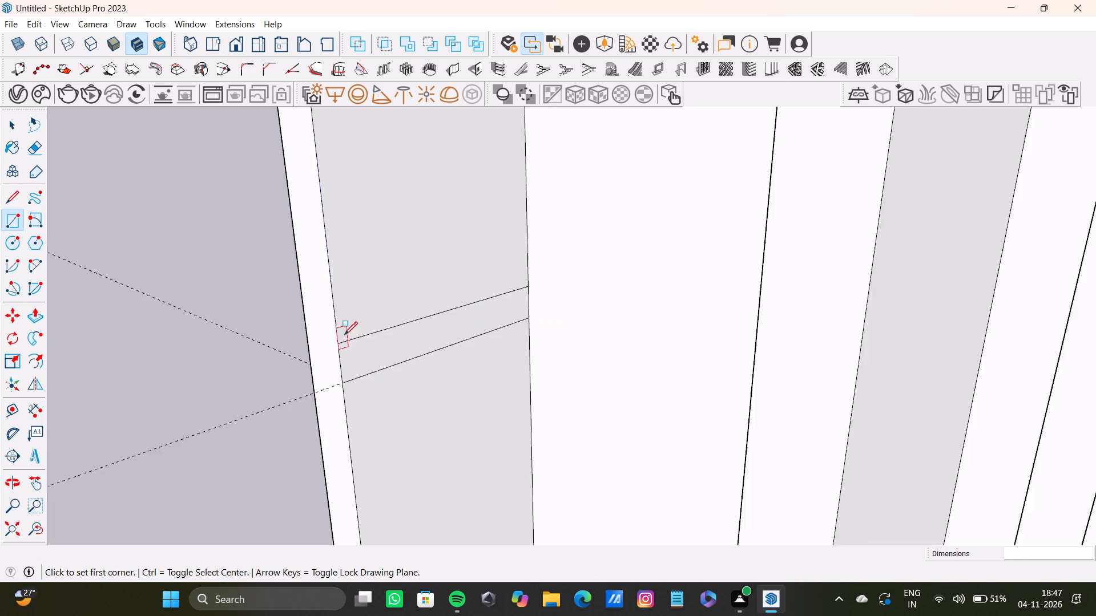
pyautogui.scroll(-6, 344, 335)
pyautogui.keyDown('shift'); pyautogui.moveTo(347, 341); pyautogui.dragTo(339, 271, button='middle'); pyautogui.keyUp('shift')
pyautogui.press('space')
pyautogui.click(378, 271)
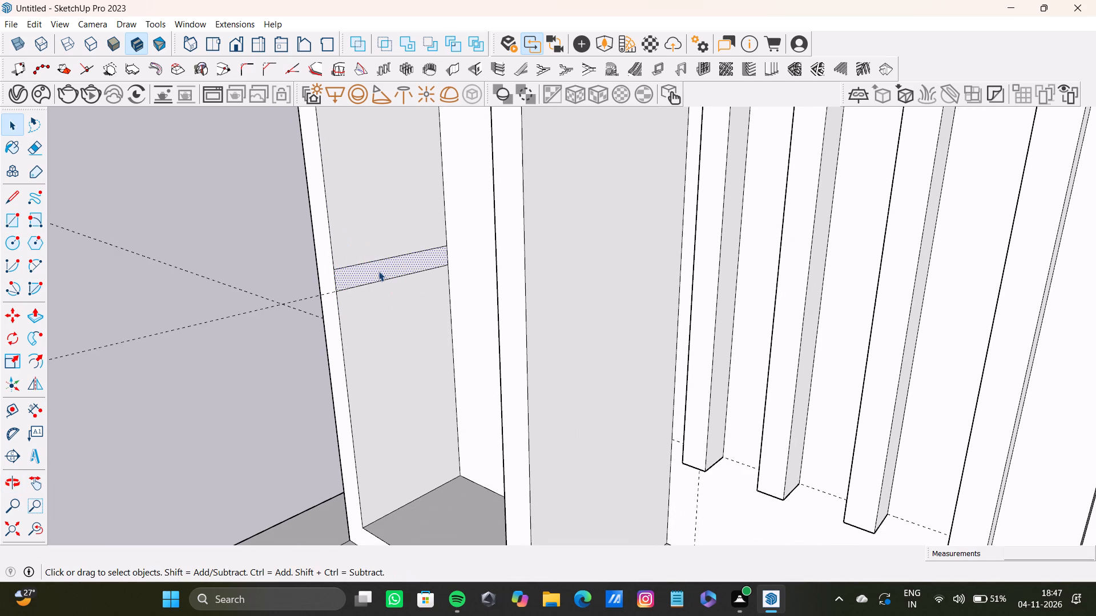
pyautogui.press('p')
pyautogui.moveTo(379, 273); pyautogui.dragTo(652, 317)
# Push/pull the third division strip from the top across the left column to the opposite side panel to form a shelf.
pyautogui.scroll(-3, 400, 240)
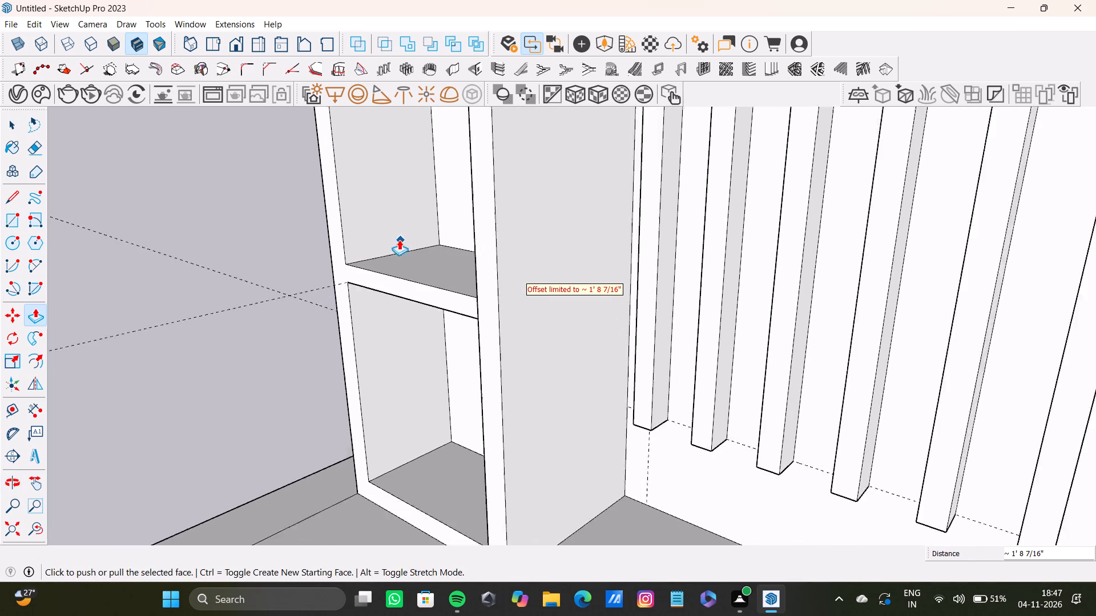
pyautogui.scroll(-8, 399, 240)
pyautogui.keyDown('shift'); pyautogui.moveTo(383, 199); pyautogui.dragTo(373, 400, button='middle'); pyautogui.keyUp('shift')
pyautogui.scroll(7, 366, 355)
pyautogui.press('space')
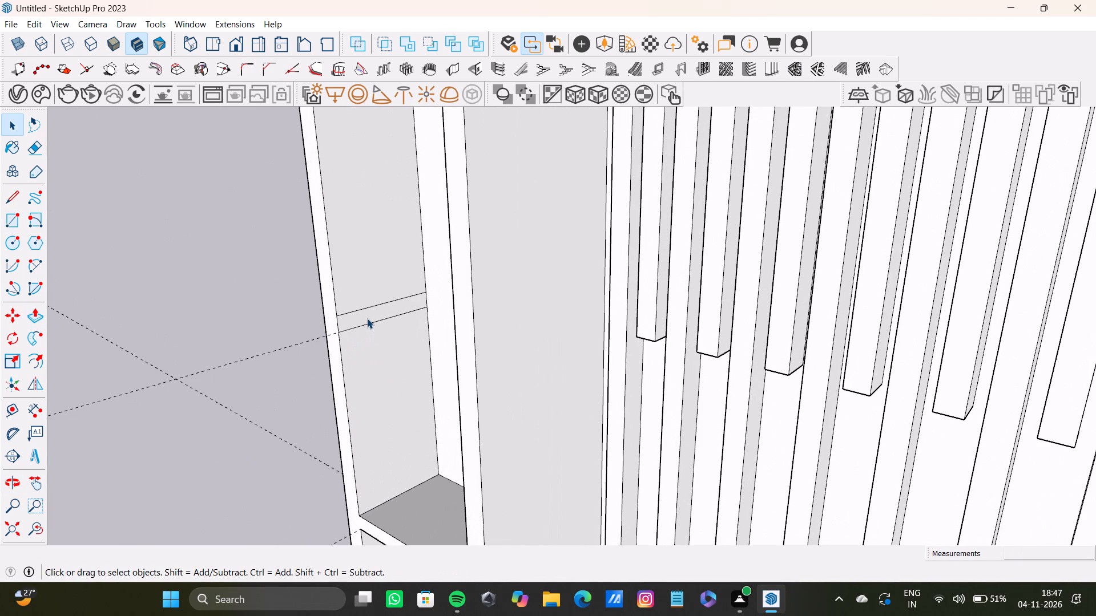
pyautogui.click(367, 318)
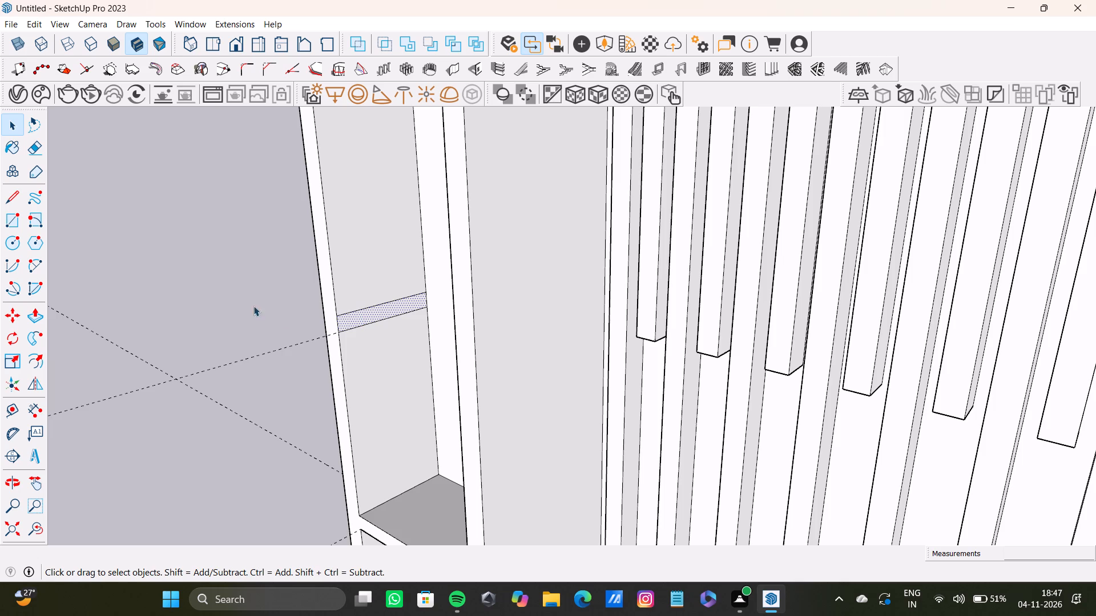
pyautogui.press('p')
pyautogui.moveTo(357, 319); pyautogui.dragTo(464, 356)
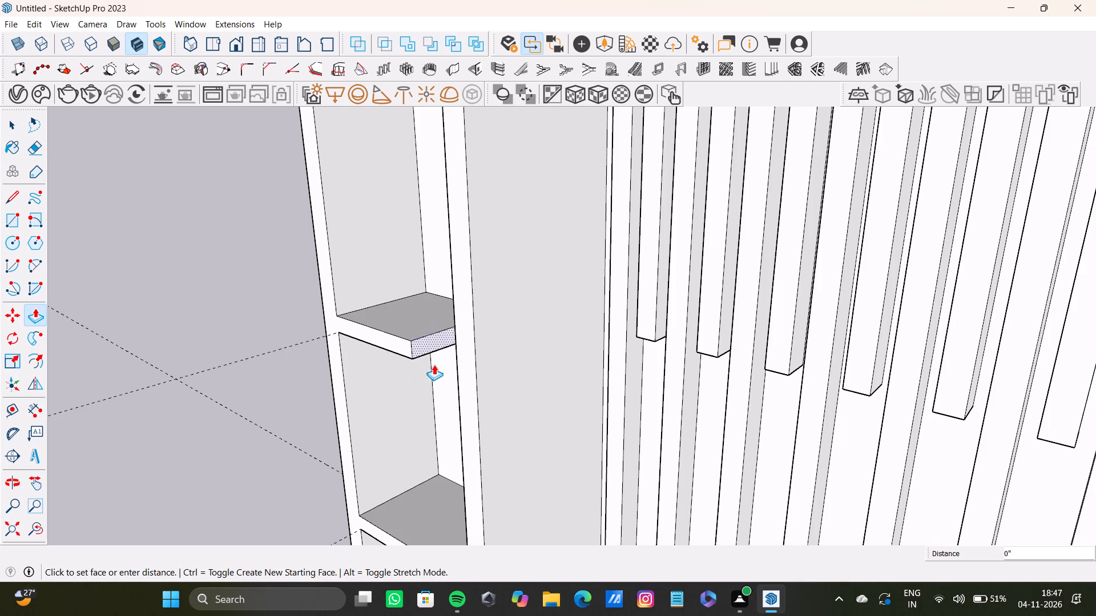
pyautogui.click(488, 402)
# Push/pull the second division strip from the top across the left column to the opposite side panel to form a shelf.
pyautogui.scroll(-17, 336, 356)
pyautogui.keyDown('shift'); pyautogui.moveTo(373, 362); pyautogui.dragTo(367, 422, button='middle'); pyautogui.keyUp('shift')
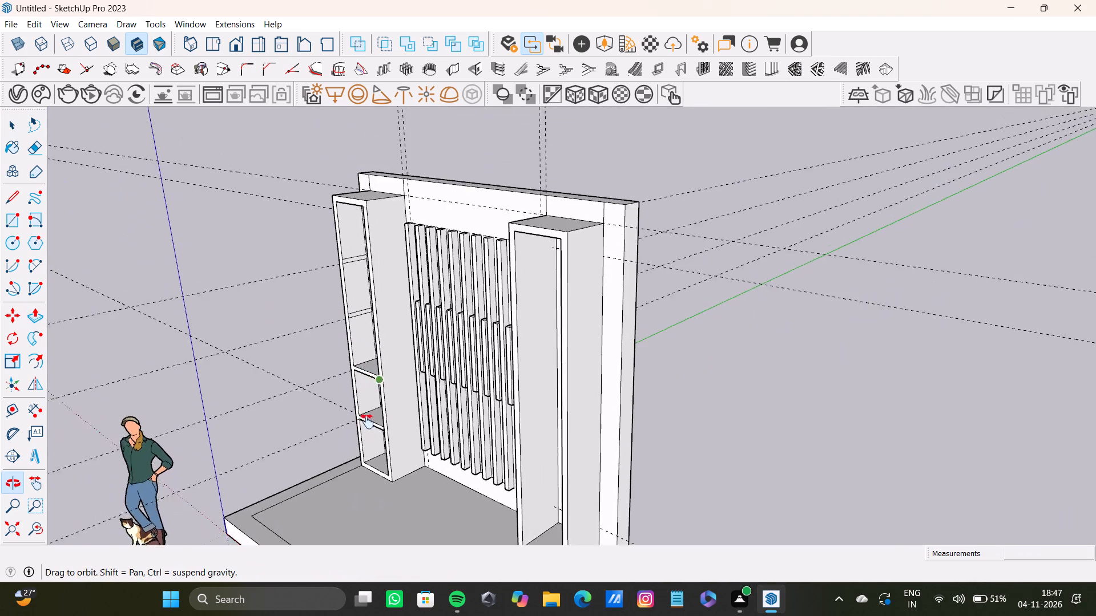
pyautogui.keyDown('shift'); pyautogui.moveTo(367, 422); pyautogui.dragTo(372, 355, button='middle'); pyautogui.keyUp('shift')
pyautogui.scroll(12, 361, 365)
pyautogui.press('space')
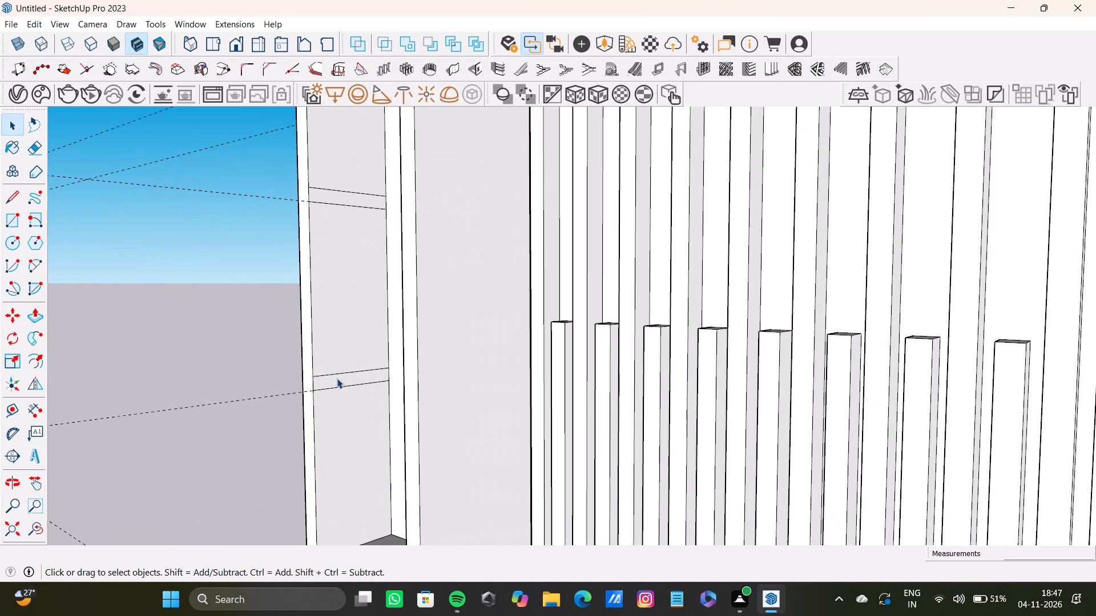
pyautogui.click(336, 374)
pyautogui.click(336, 376)
pyautogui.click(337, 381)
pyautogui.press('p')
pyautogui.moveTo(337, 382); pyautogui.dragTo(374, 390)
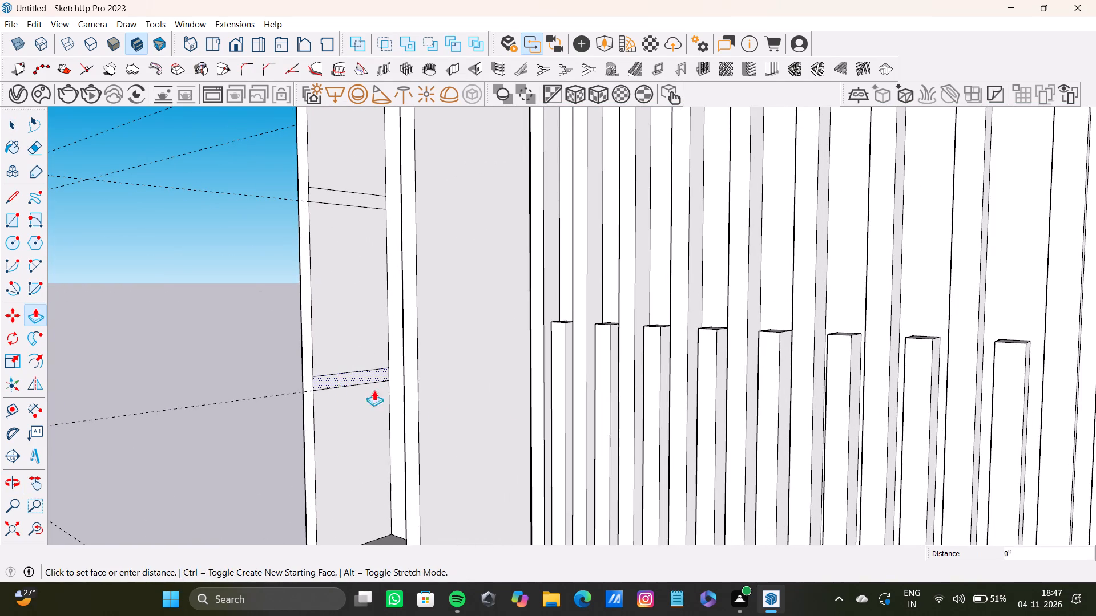
pyautogui.moveTo(374, 390); pyautogui.dragTo(521, 414)
# Push/pull the topmost division strip about 1' 8 7/16" across the left column to form the highest intermediate shelf.
pyautogui.scroll(-8, 163, 334)
pyautogui.keyDown('shift'); pyautogui.moveTo(174, 329); pyautogui.dragTo(254, 430, button='middle'); pyautogui.keyUp('shift')
pyautogui.scroll(7, 281, 392)
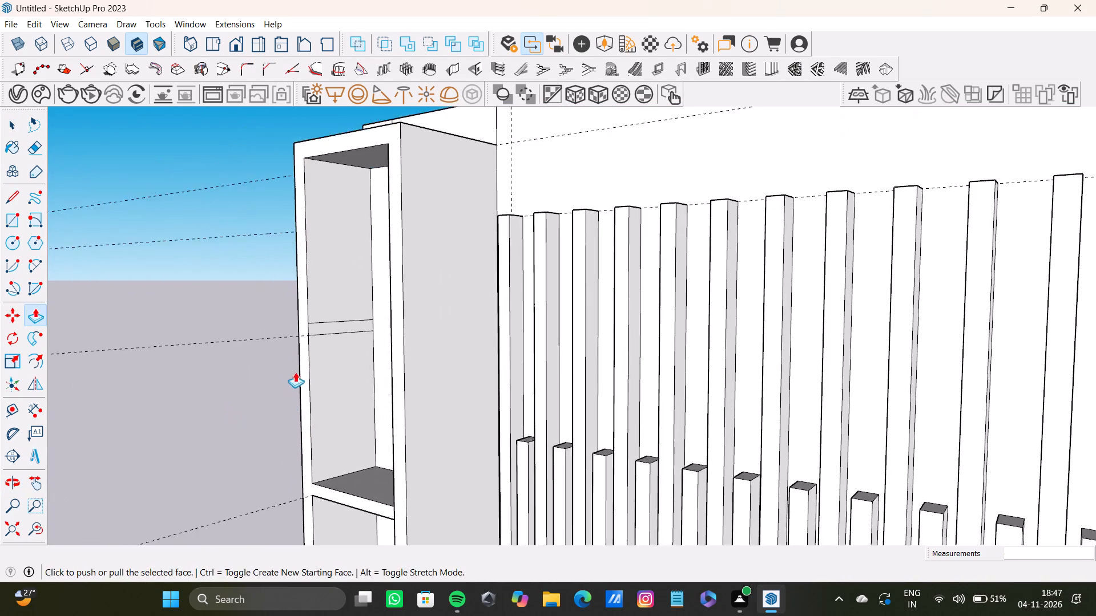
pyautogui.scroll(2, 295, 372)
pyautogui.press('space')
pyautogui.click(324, 310)
pyautogui.press('p')
pyautogui.moveTo(324, 312); pyautogui.dragTo(616, 392)
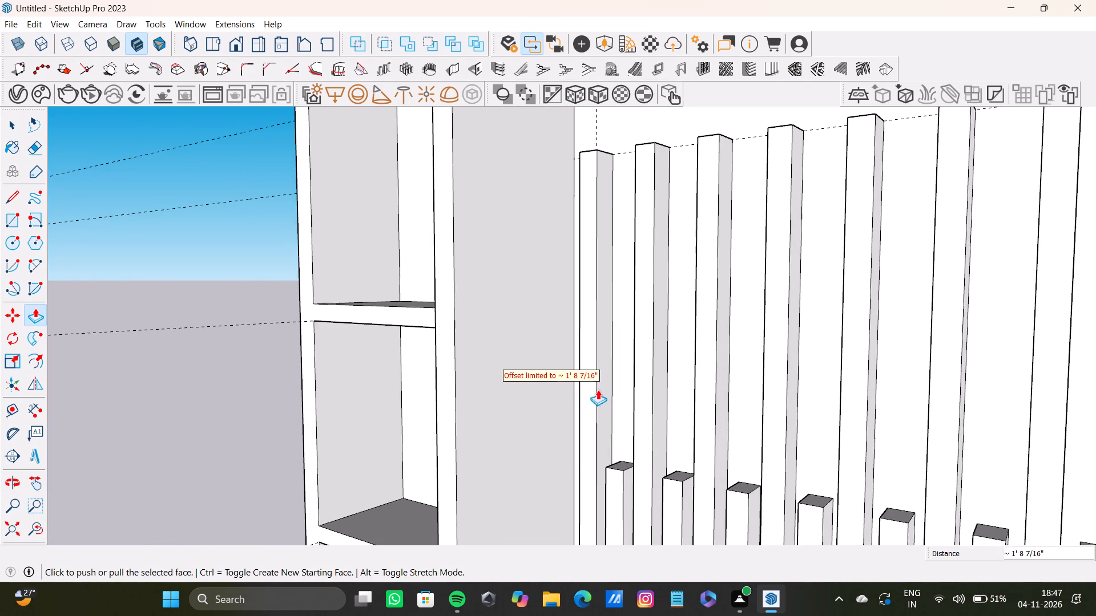
# Copy the bottom edge of the right column's inner side face straight up to the top of that face.
pyautogui.scroll(-12, 427, 371)
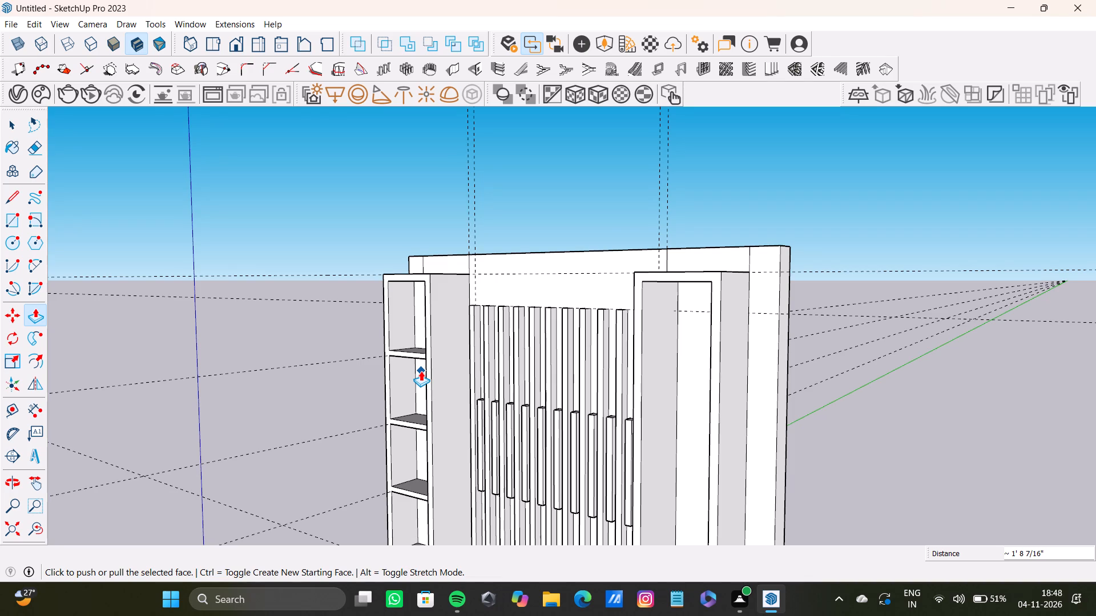
pyautogui.scroll(-20, 422, 382)
pyautogui.keyDown('shift'); pyautogui.moveTo(375, 391); pyautogui.dragTo(325, 313, button='middle'); pyautogui.keyUp('shift')
pyautogui.scroll(5, 438, 383)
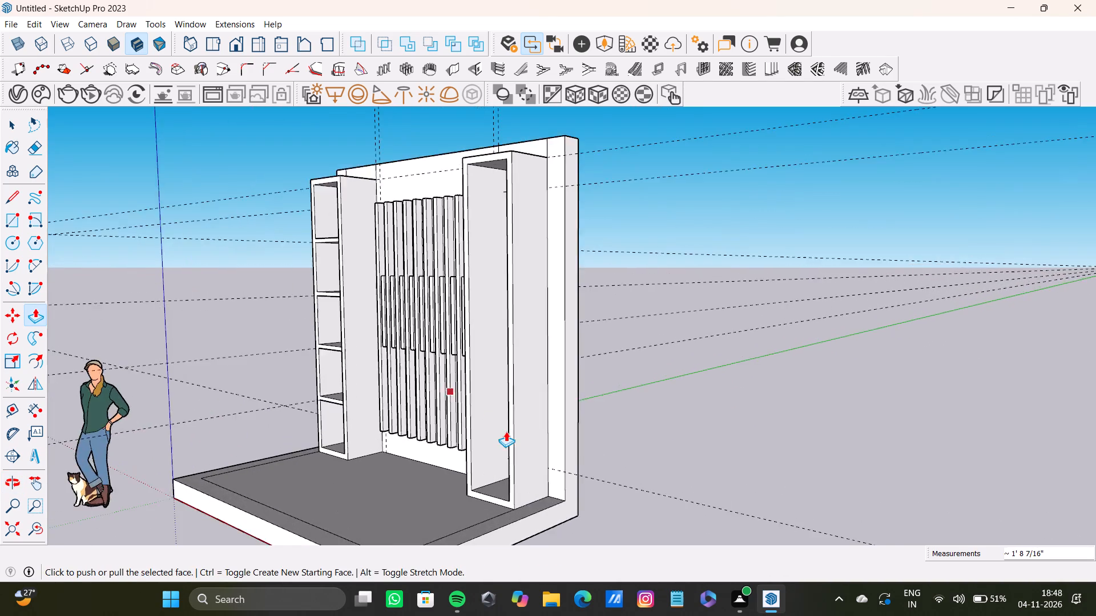
pyautogui.scroll(3, 506, 431)
pyautogui.keyDown('shift'); pyautogui.moveTo(507, 445); pyautogui.dragTo(573, 420, button='middle'); pyautogui.keyUp('shift')
pyautogui.scroll(8, 538, 436)
pyautogui.press('space')
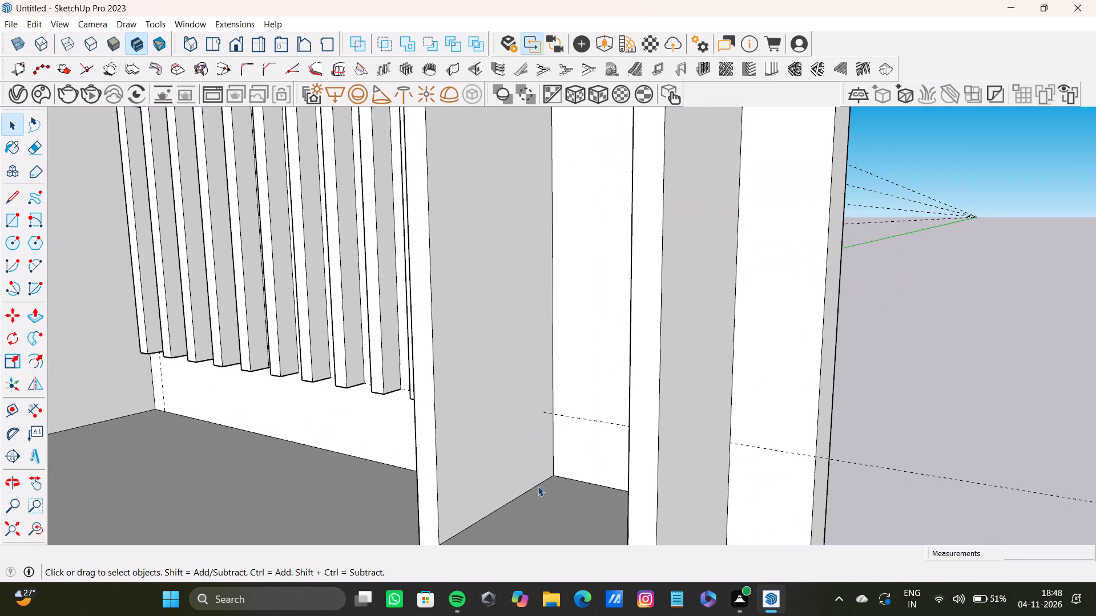
pyautogui.click(537, 488)
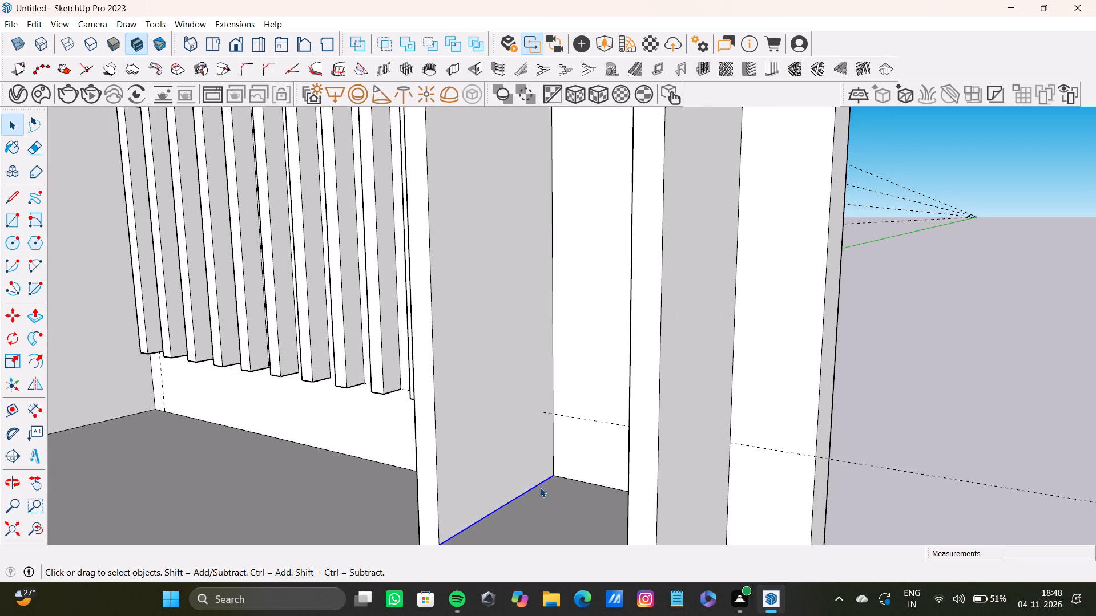
pyautogui.press('m')
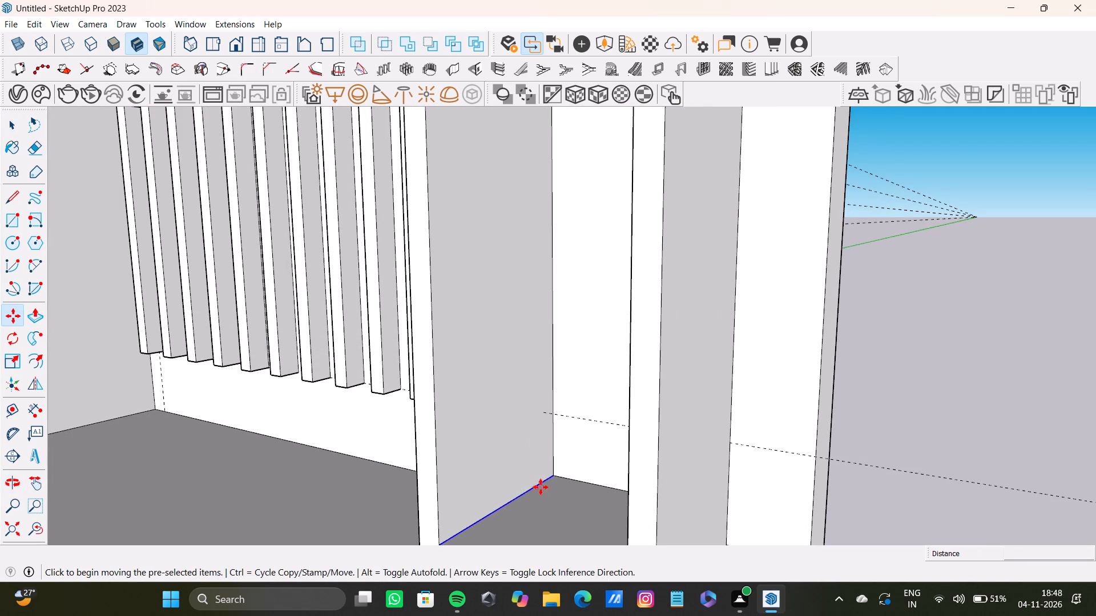
pyautogui.scroll(-2, 544, 469)
pyautogui.keyDown('shift'); pyautogui.moveTo(539, 467); pyautogui.dragTo(533, 427, button='middle'); pyautogui.keyUp('shift')
pyautogui.click(459, 484)
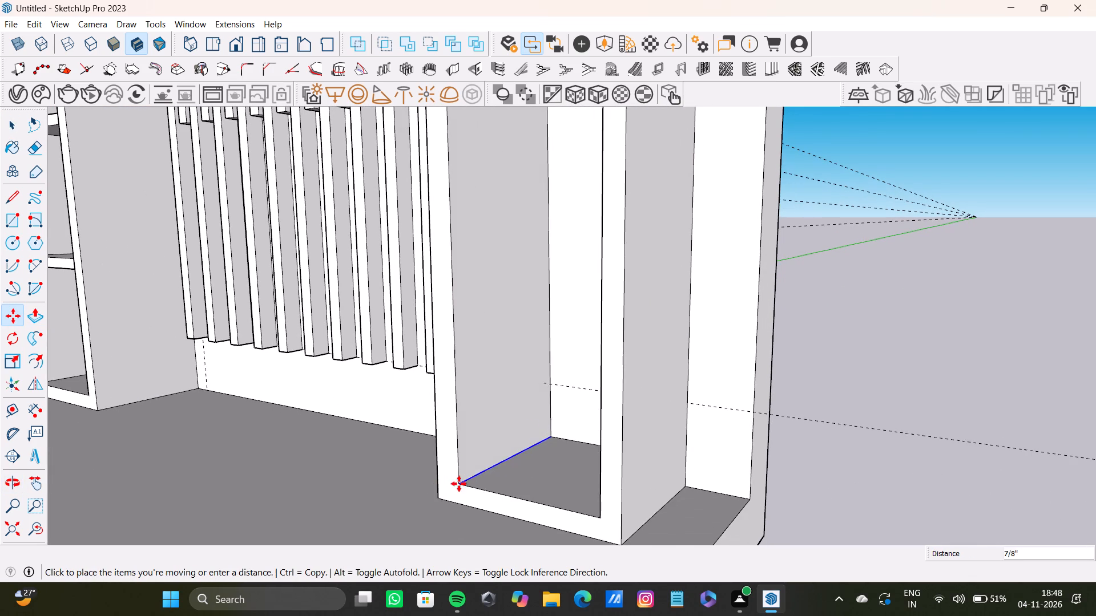
pyautogui.scroll(-7, 475, 336)
pyautogui.keyDown('shift'); pyautogui.moveTo(469, 224); pyautogui.dragTo(490, 384, button='middle'); pyautogui.keyUp('shift')
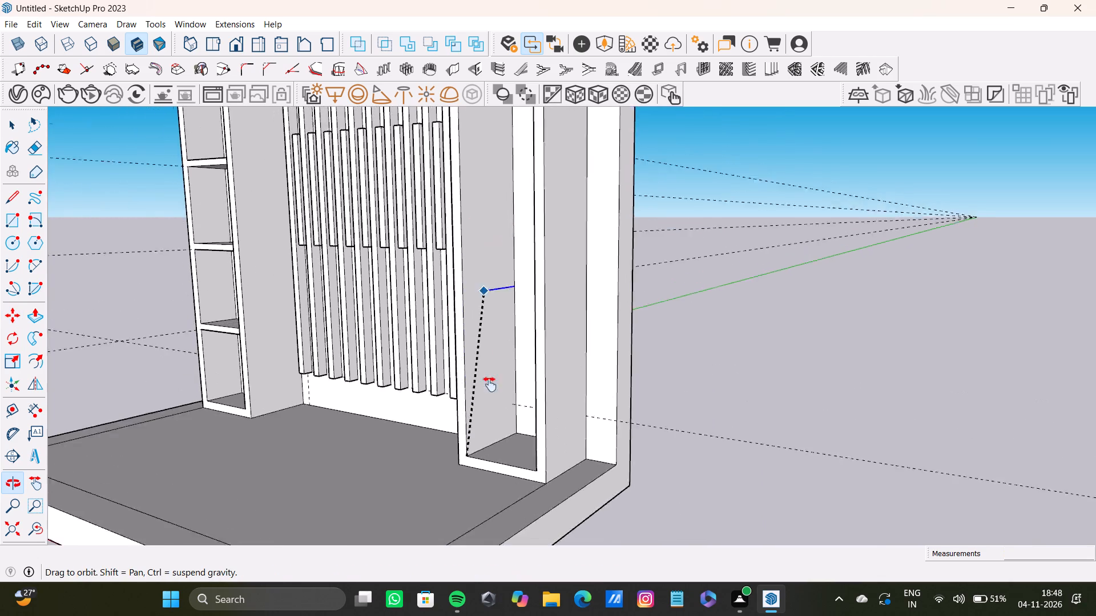
pyautogui.keyDown('shift'); pyautogui.moveTo(490, 384); pyautogui.dragTo(495, 440, button='middle'); pyautogui.keyUp('shift')
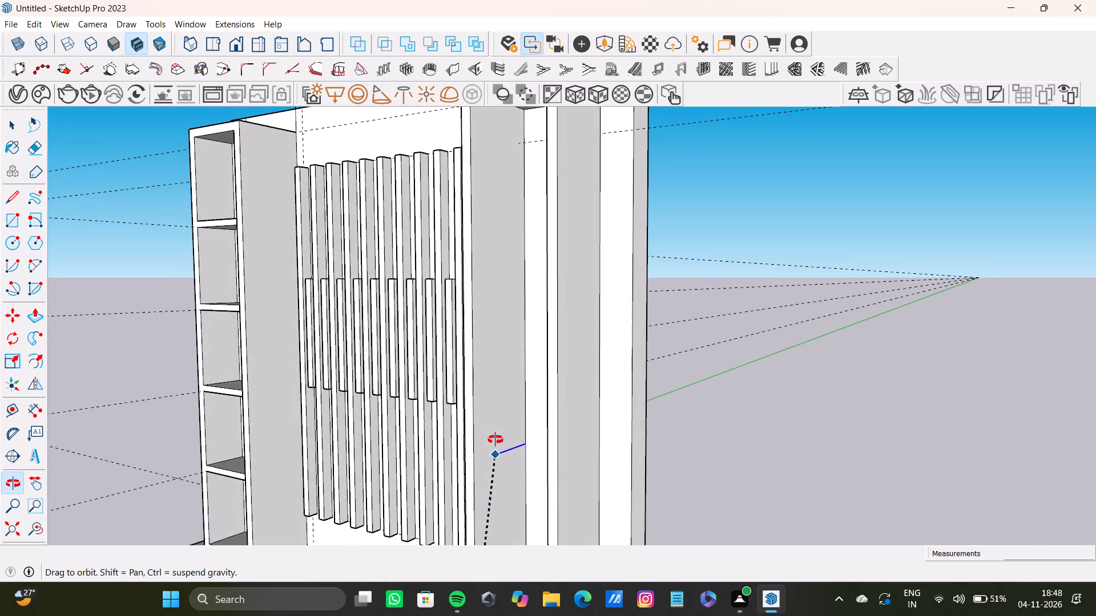
pyautogui.keyDown('shift'); pyautogui.moveTo(495, 440); pyautogui.dragTo(491, 440, button='middle'); pyautogui.keyUp('shift')
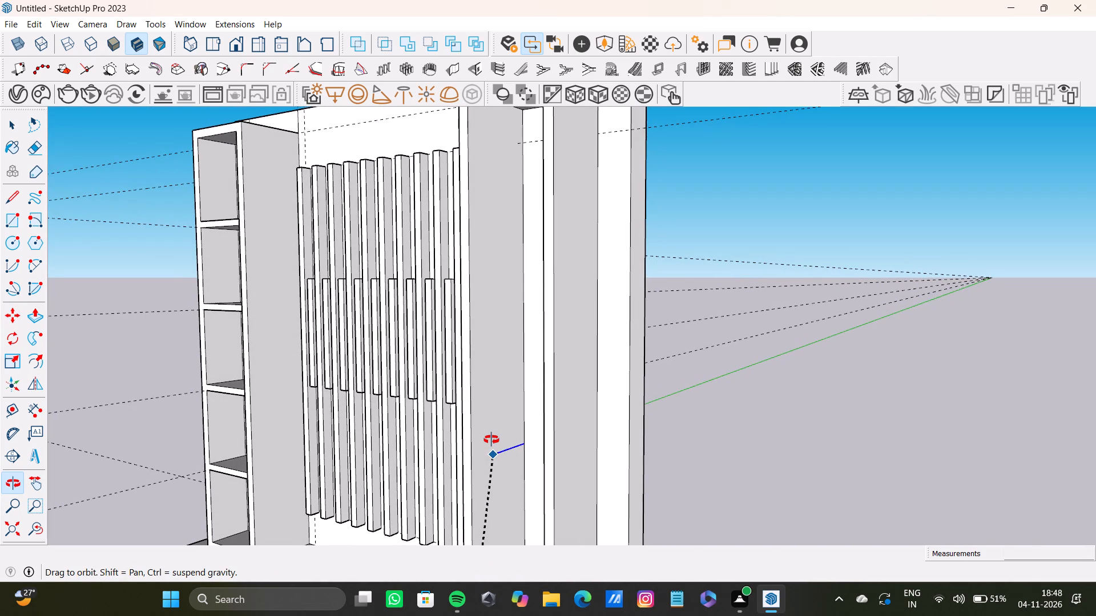
pyautogui.keyDown('shift'); pyautogui.moveTo(491, 440); pyautogui.dragTo(491, 440, button='middle'); pyautogui.keyUp('shift')
pyautogui.scroll(-4, 491, 435)
pyautogui.scroll(5, 494, 217)
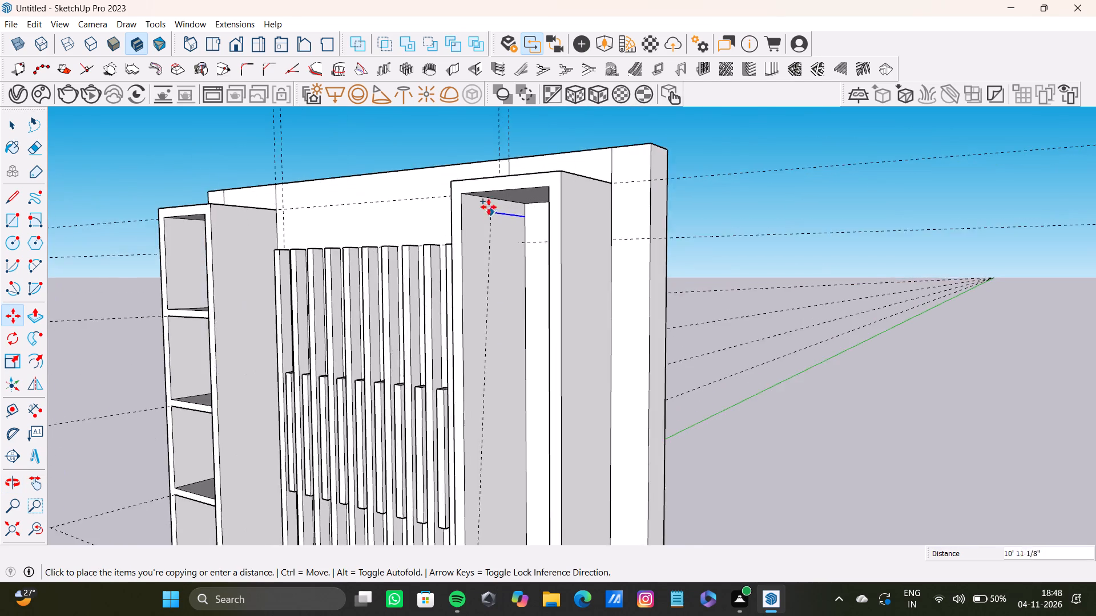
pyautogui.scroll(2, 489, 207)
pyautogui.click(459, 199)
# Divide the copied edge's distance by 5 to place evenly spaced division lines on the right column's inner side face.
pyautogui.scroll(-12, 495, 273)
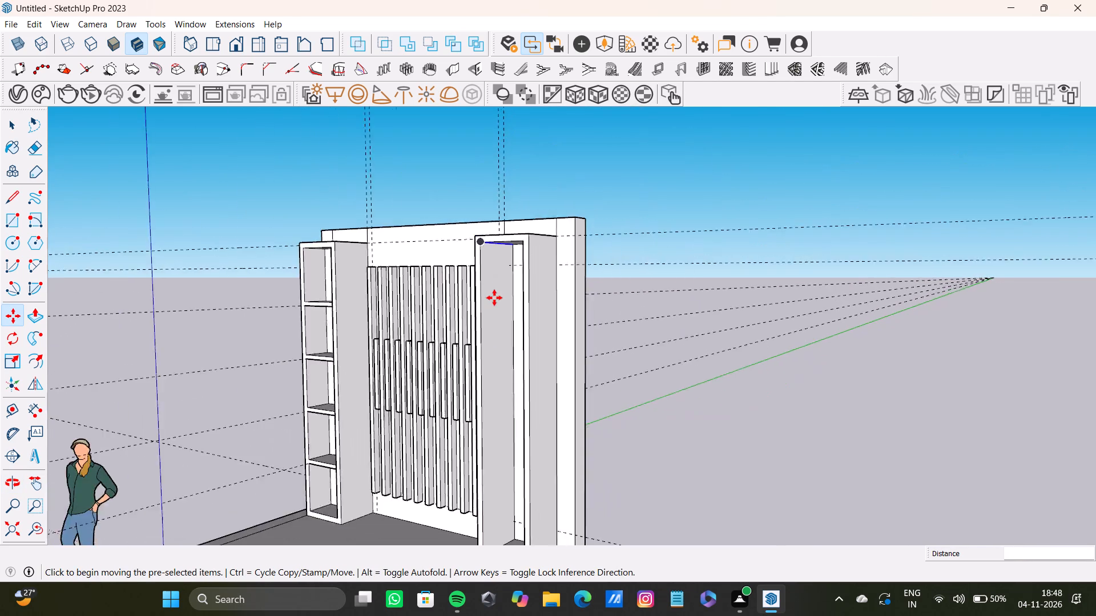
pyautogui.keyDown('shift'); pyautogui.moveTo(494, 320); pyautogui.dragTo(528, 241, button='middle'); pyautogui.keyUp('shift')
pyautogui.press('/')
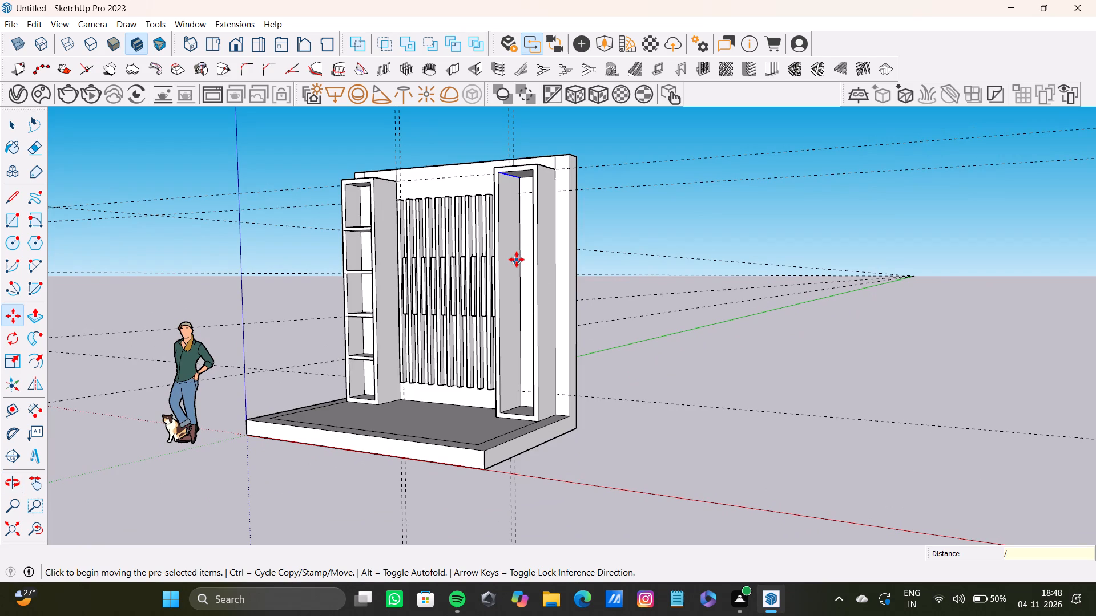
pyautogui.press('5')
pyautogui.press('Return')
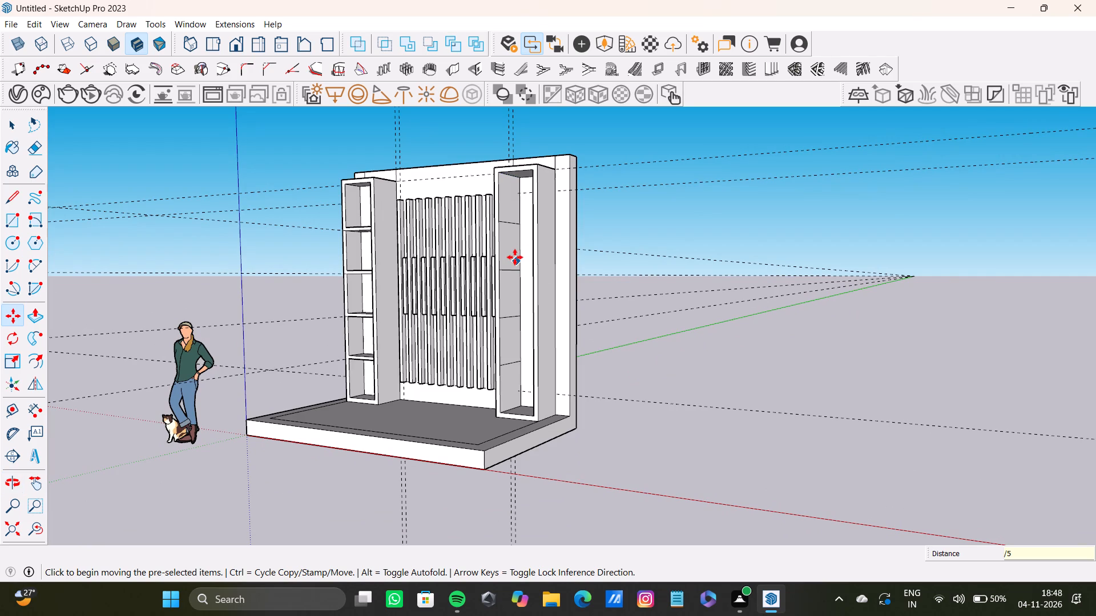
# Place a guide 2" below the topmost division line on the right column's inner side face.
pyautogui.scroll(10, 511, 241)
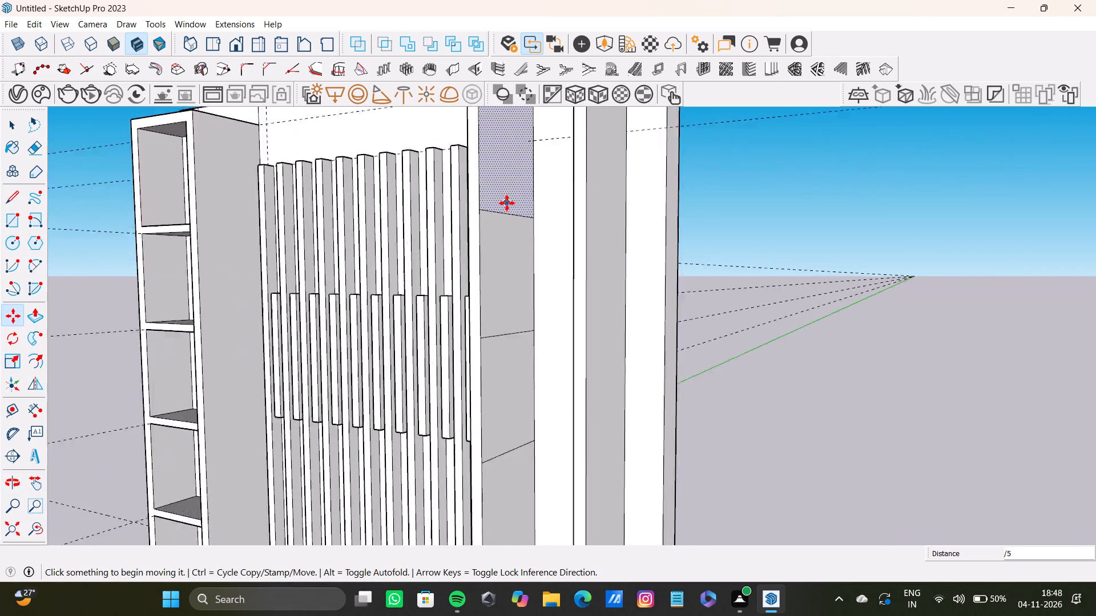
pyautogui.scroll(7, 507, 203)
pyautogui.press('space')
pyautogui.press('t')
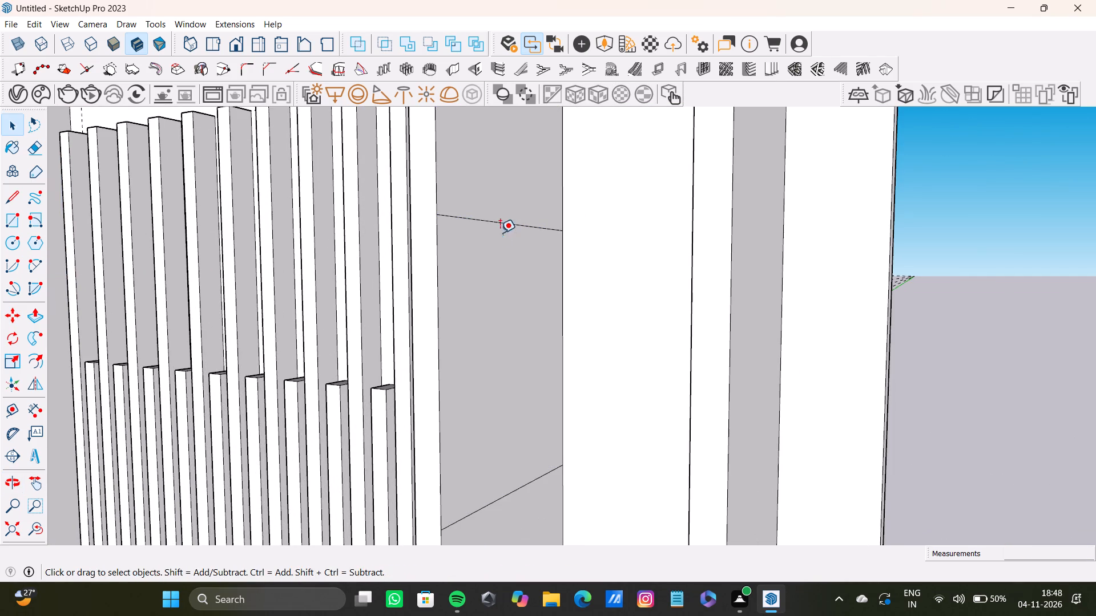
pyautogui.click(498, 222)
pyautogui.press('2')
pyautogui.press('F1')
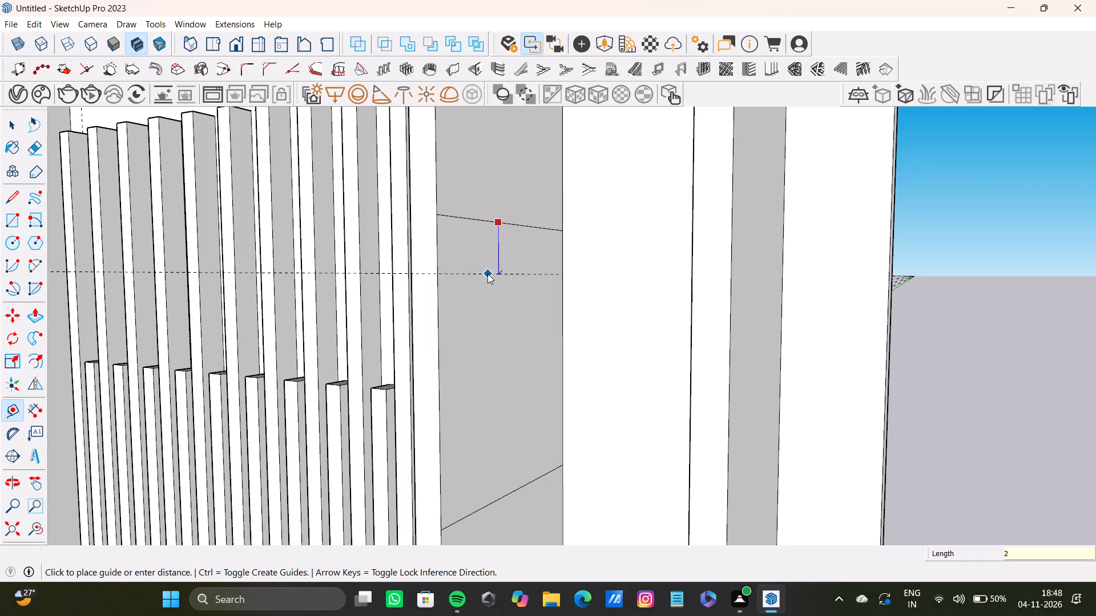
pyautogui.click(899, 27)
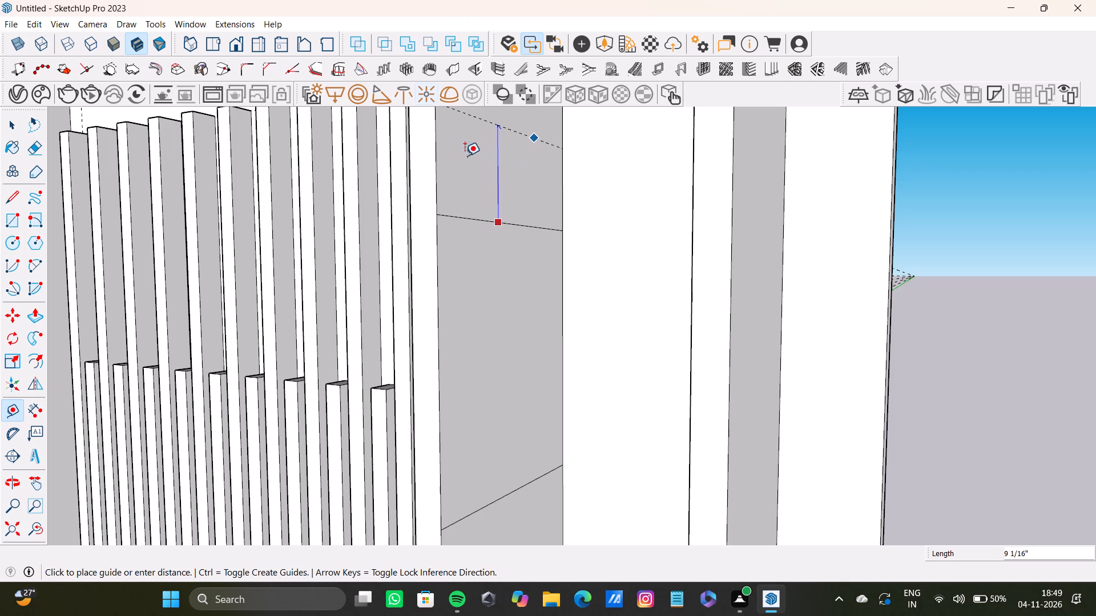
pyautogui.scroll(-1, 511, 204)
pyautogui.scroll(-4, 513, 260)
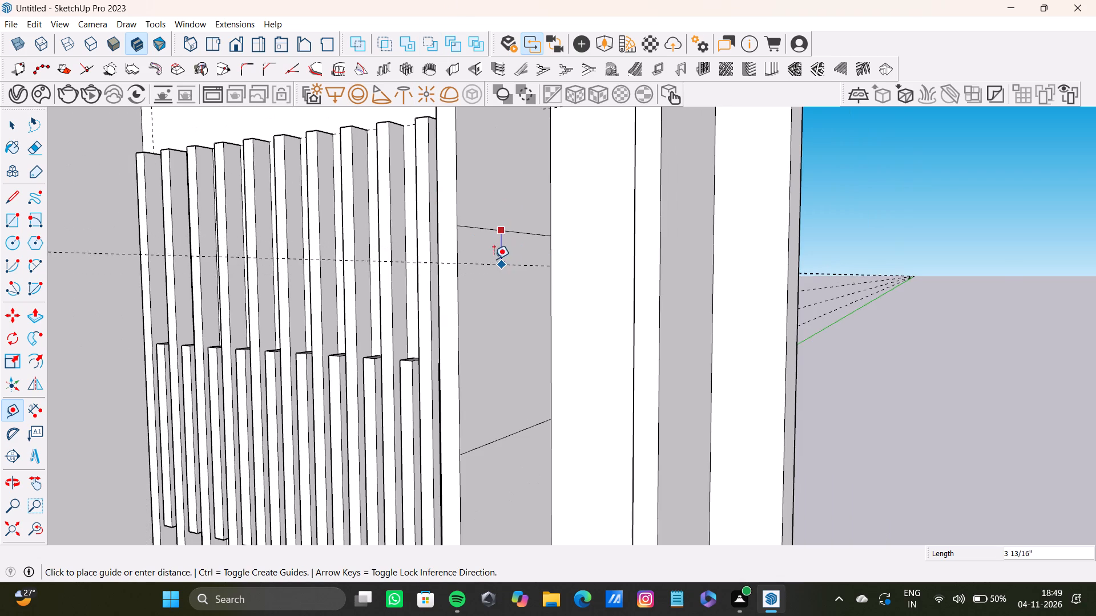
pyautogui.scroll(-5, 494, 257)
pyautogui.moveTo(493, 254); pyautogui.dragTo(483, 236, button='middle')
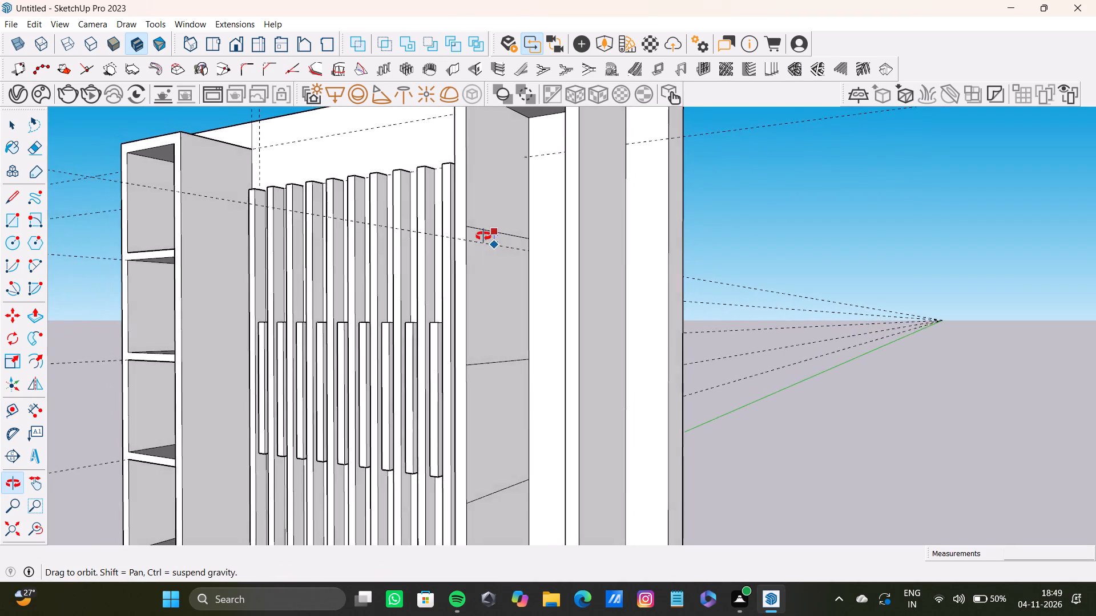
pyautogui.moveTo(483, 236); pyautogui.dragTo(477, 266, button='middle')
pyautogui.scroll(8, 490, 265)
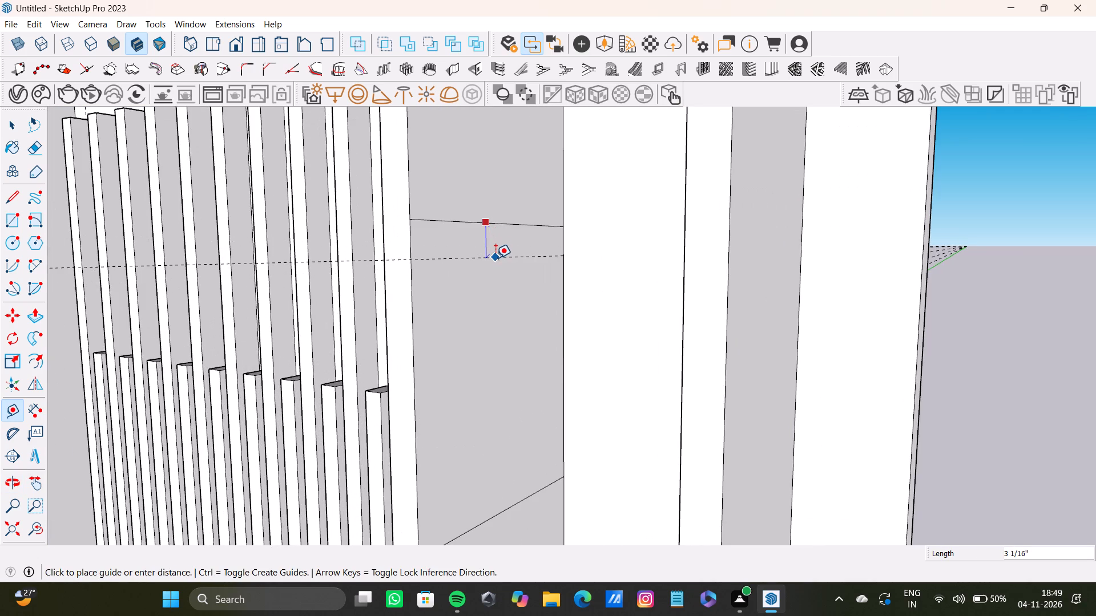
pyautogui.press('2')
pyautogui.hotkey('shift', '"')
pyautogui.press('Return')
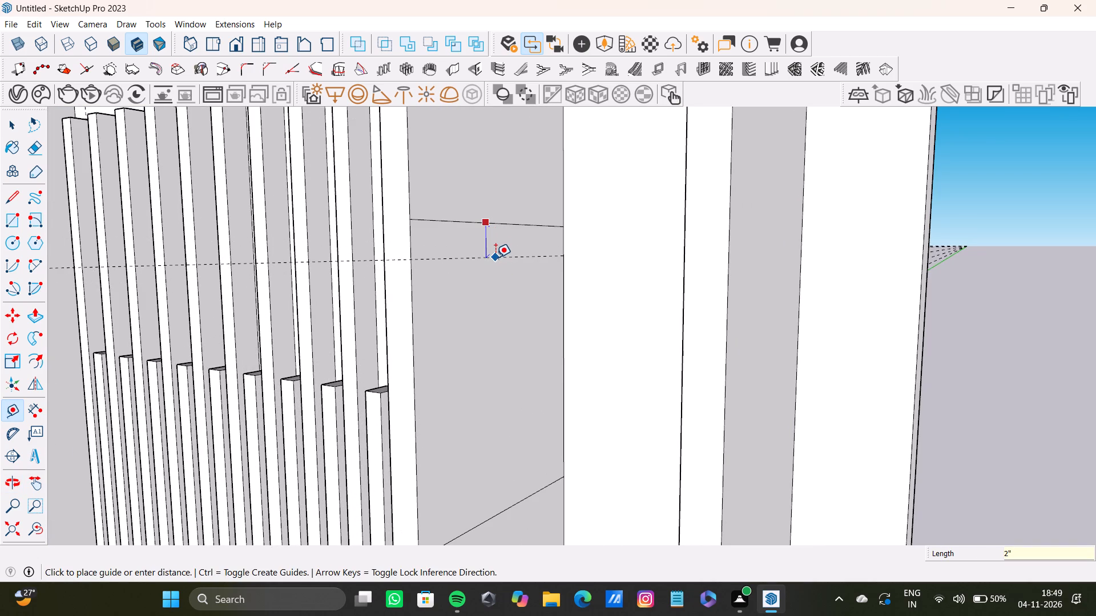
# Place a guide 2" below the second division line from the top on the right column's inner side face.
pyautogui.scroll(-8, 321, 250)
pyautogui.keyDown('shift'); pyautogui.moveTo(385, 296); pyautogui.dragTo(383, 148, button='middle'); pyautogui.keyUp('shift')
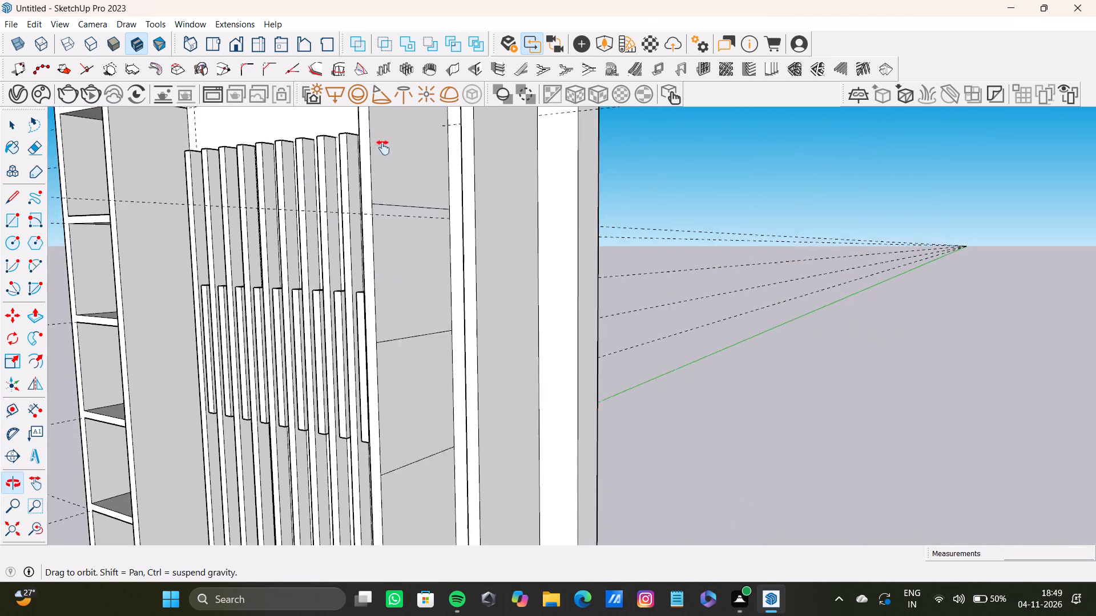
pyautogui.keyDown('shift'); pyautogui.moveTo(383, 148); pyautogui.dragTo(383, 145, button='middle'); pyautogui.keyUp('shift')
pyautogui.scroll(8, 378, 307)
pyautogui.click(417, 196)
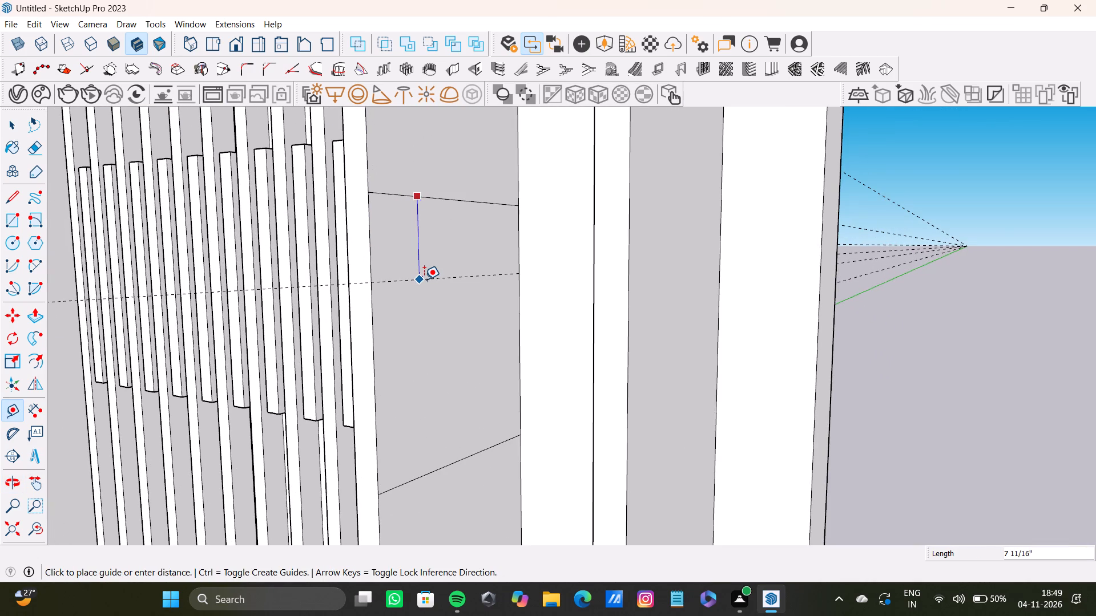
pyautogui.press('2')
pyautogui.hotkey('shift', '"')
pyautogui.press('Return')
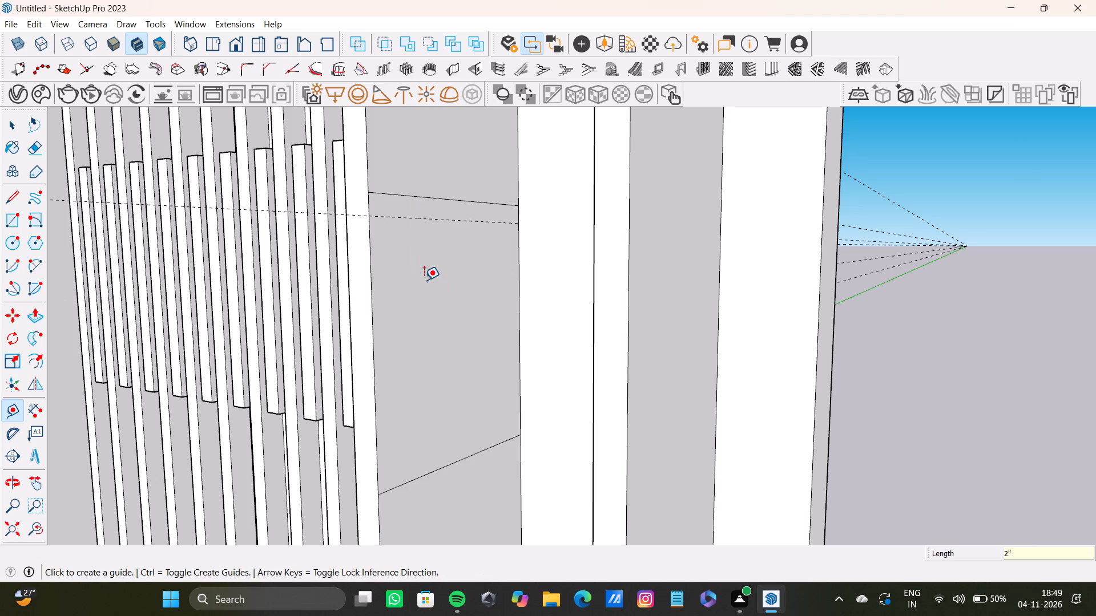
# Place a guide 2" below the third division line from the top on the right column's inner side face.
pyautogui.scroll(-4, 183, 160)
pyautogui.keyDown('shift'); pyautogui.moveTo(394, 339); pyautogui.dragTo(396, 233, button='middle'); pyautogui.keyUp('shift')
pyautogui.scroll(6, 370, 270)
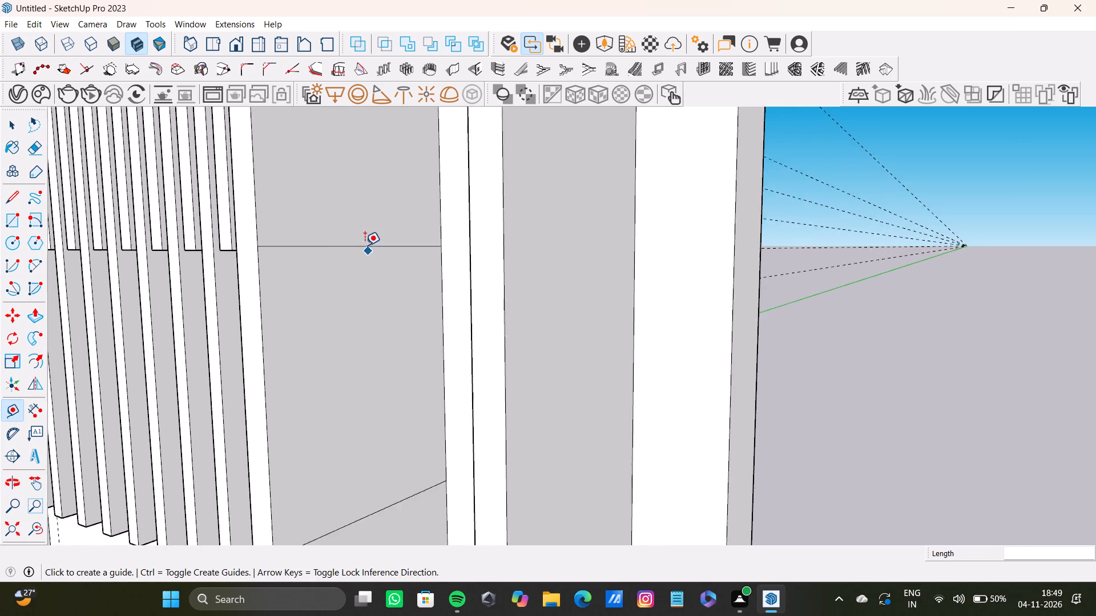
pyautogui.click(364, 245)
pyautogui.press('2')
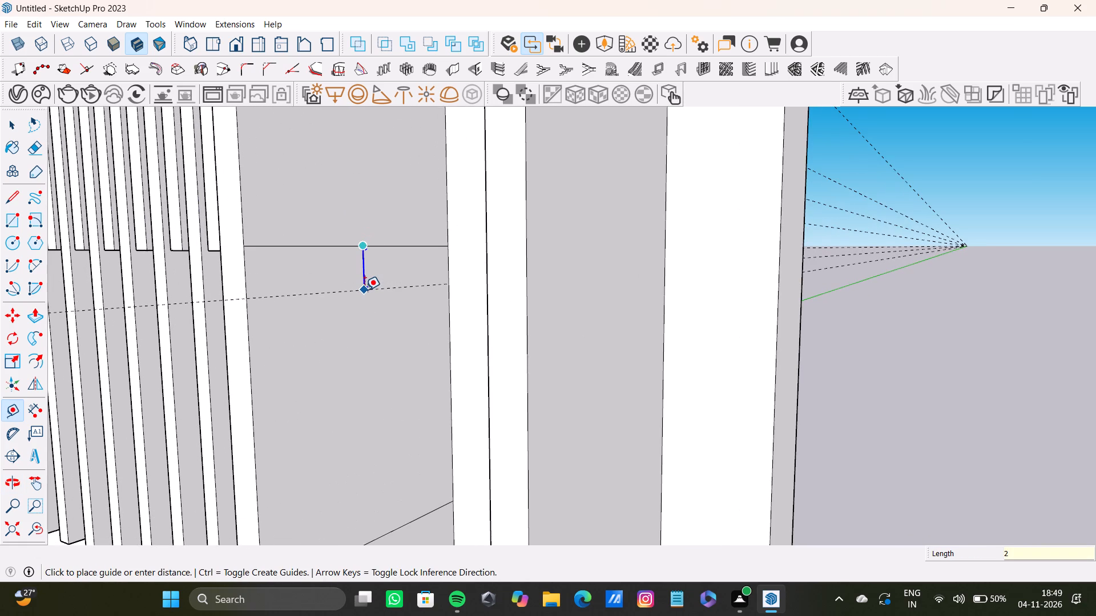
pyautogui.hotkey('shift', '"')
pyautogui.press('Return')
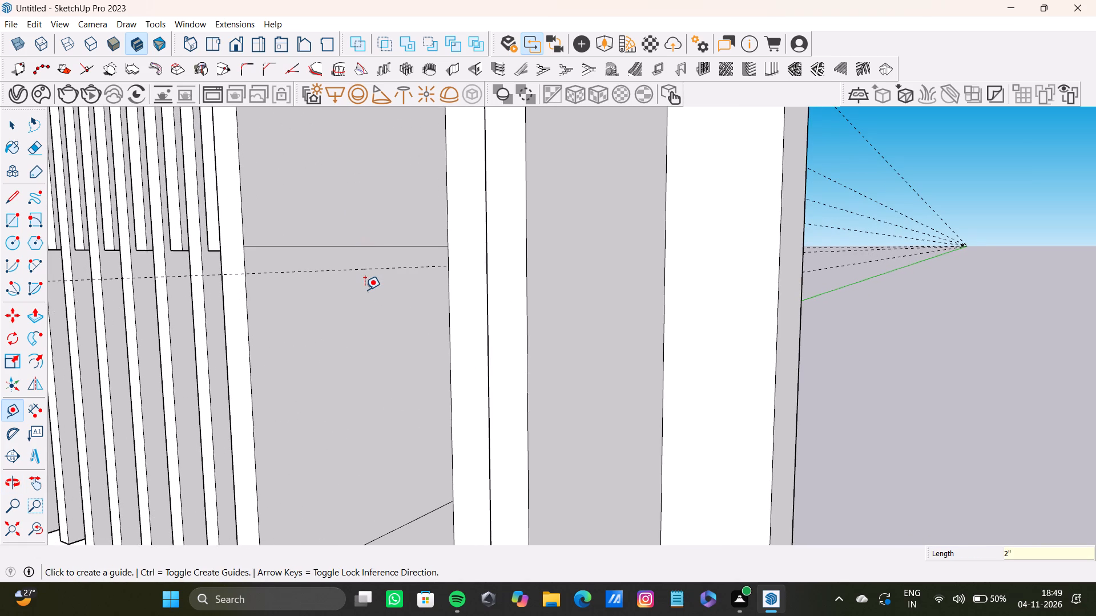
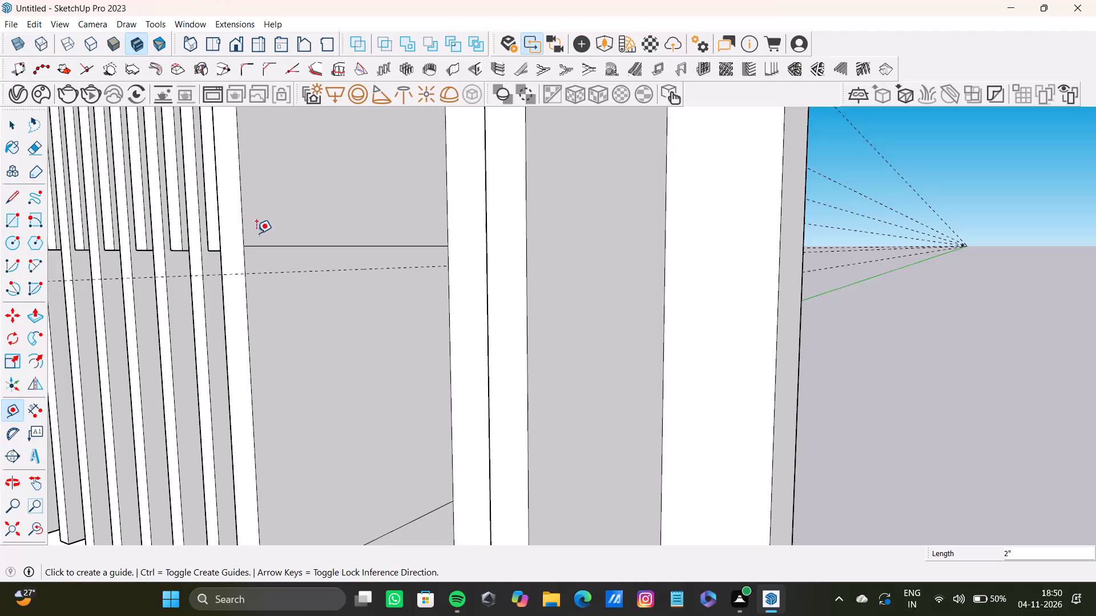
# Place a guide 2" below the lowest division line on the right column's inner side face.
pyautogui.scroll(-7, 273, 319)
pyautogui.keyDown('shift'); pyautogui.moveTo(311, 366); pyautogui.dragTo(388, 214, button='middle'); pyautogui.keyUp('shift')
pyautogui.scroll(7, 398, 330)
pyautogui.click(398, 321)
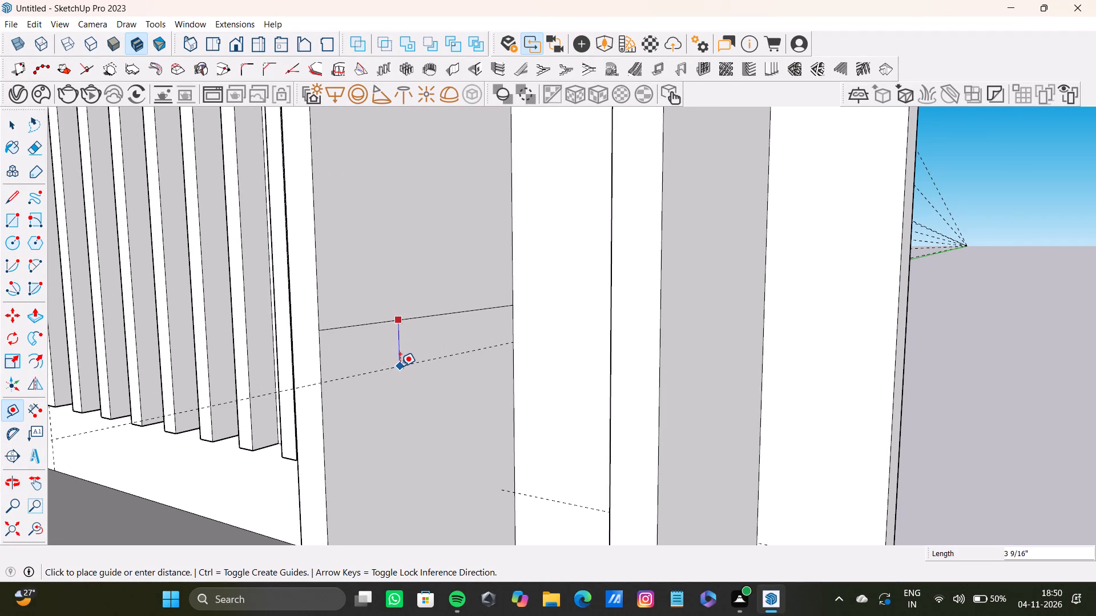
pyautogui.press('2')
pyautogui.hotkey('shift', '"')
pyautogui.press('Return')
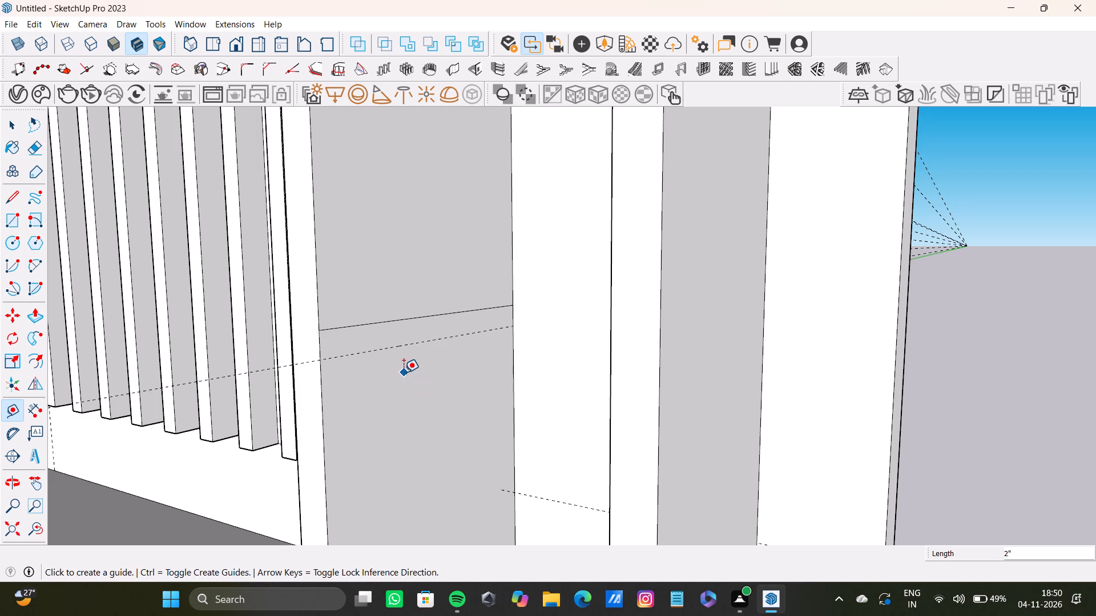
# Draw a full-depth rectangle between the lowest division line and its guide on the right column's inner side face.
pyautogui.scroll(-5, 415, 378)
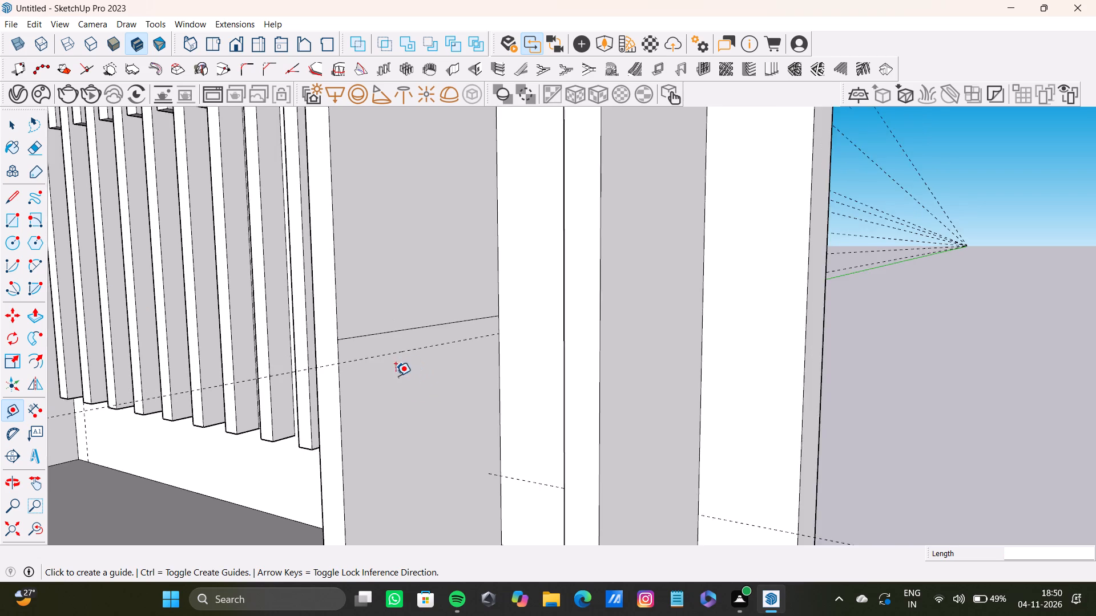
pyautogui.scroll(-4, 396, 376)
pyautogui.keyDown('shift'); pyautogui.moveTo(387, 410); pyautogui.dragTo(375, 386, button='middle'); pyautogui.keyUp('shift')
pyautogui.press('r')
pyautogui.scroll(5, 365, 307)
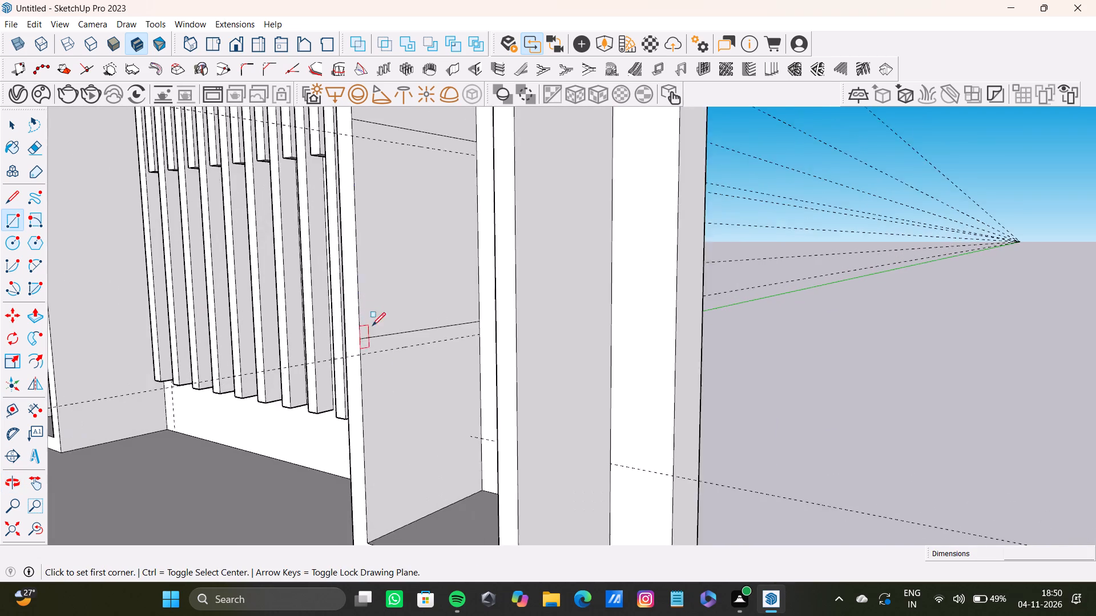
pyautogui.scroll(10, 372, 326)
pyautogui.click(345, 355)
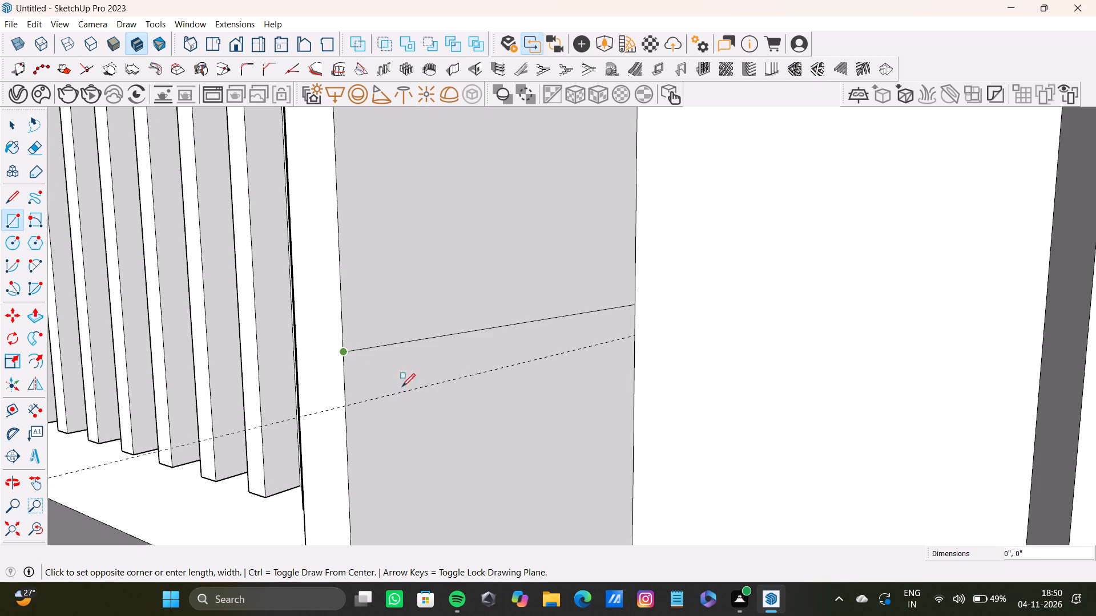
pyautogui.click(634, 339)
# Draw a 2" high full-depth rectangle between the third division line from the top and its guide.
pyautogui.scroll(-7, 435, 347)
pyautogui.keyDown('shift'); pyautogui.moveTo(402, 191); pyautogui.dragTo(441, 280, button='middle'); pyautogui.keyUp('shift')
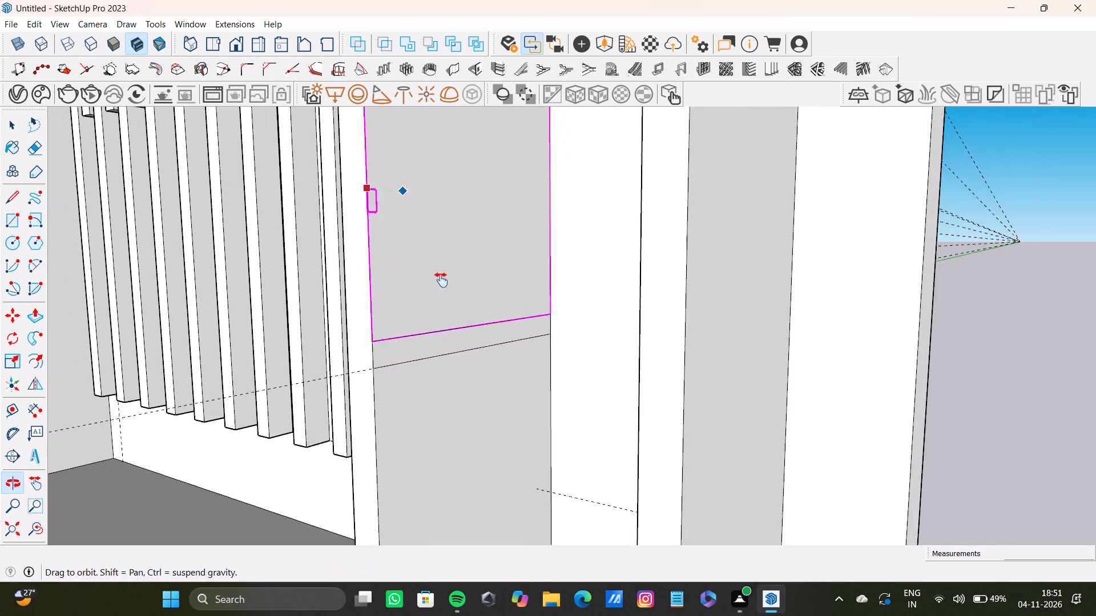
pyautogui.keyDown('shift'); pyautogui.moveTo(441, 280); pyautogui.dragTo(475, 462, button='middle'); pyautogui.keyUp('shift')
pyautogui.scroll(8, 490, 242)
pyautogui.click(402, 254)
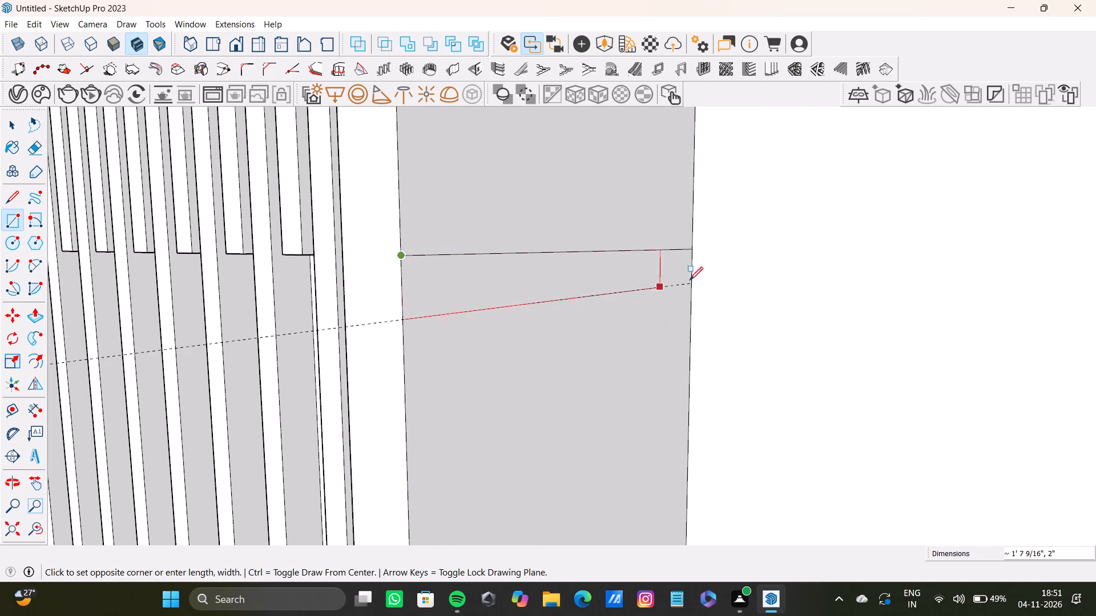
pyautogui.click(694, 286)
# Draw a 1' 10 15/16" by 2" rectangle between the second division line from the top and its guide.
pyautogui.scroll(-8, 513, 249)
pyautogui.keyDown('shift'); pyautogui.moveTo(522, 200); pyautogui.dragTo(526, 487, button='middle'); pyautogui.keyUp('shift')
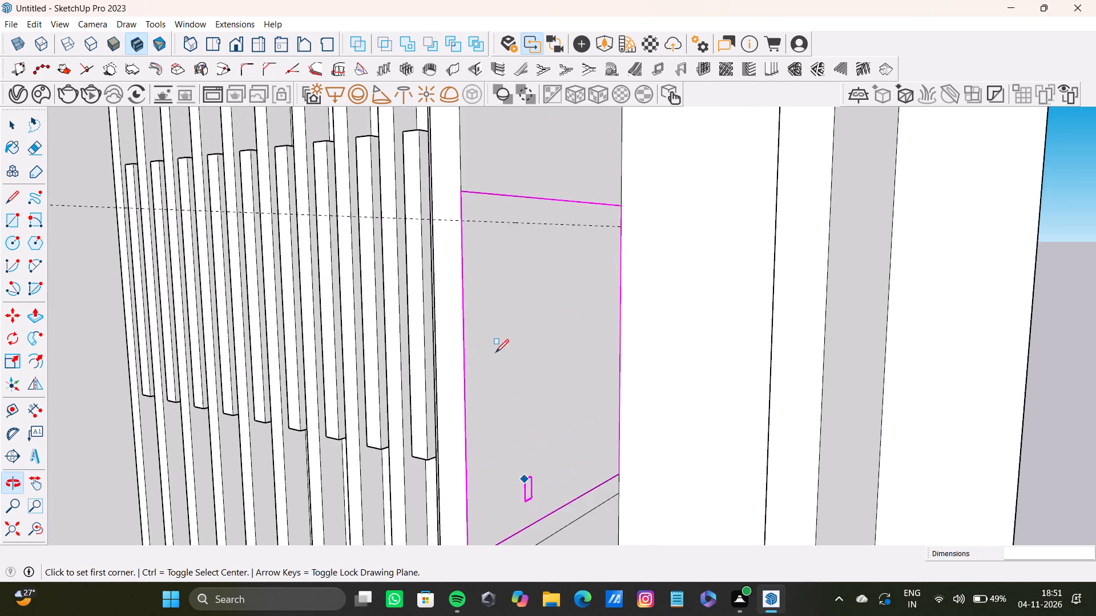
pyautogui.scroll(4, 474, 189)
pyautogui.click(453, 185)
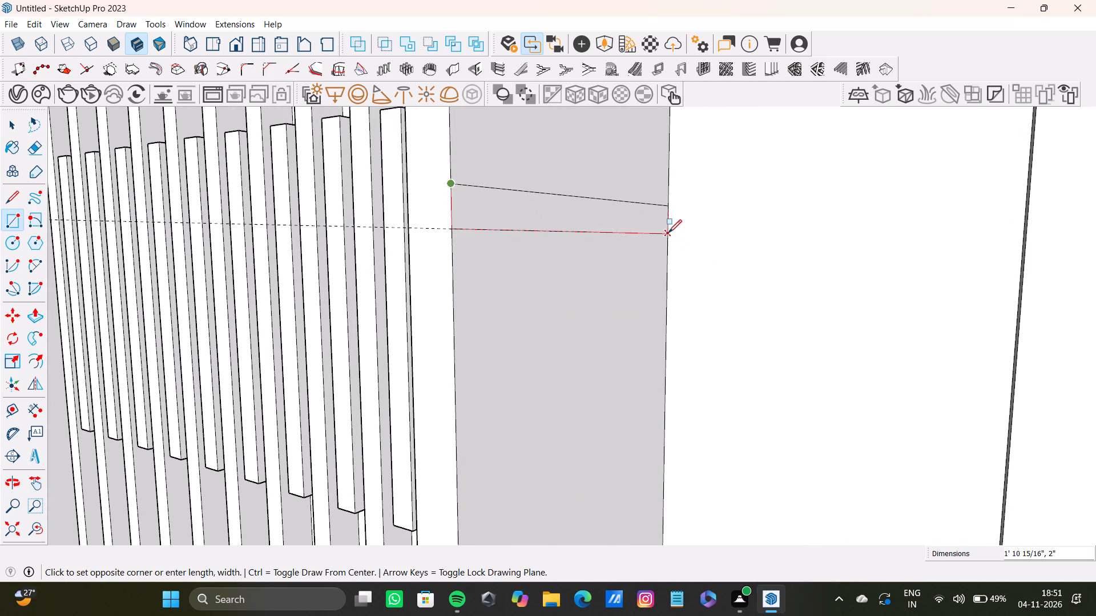
pyautogui.click(668, 233)
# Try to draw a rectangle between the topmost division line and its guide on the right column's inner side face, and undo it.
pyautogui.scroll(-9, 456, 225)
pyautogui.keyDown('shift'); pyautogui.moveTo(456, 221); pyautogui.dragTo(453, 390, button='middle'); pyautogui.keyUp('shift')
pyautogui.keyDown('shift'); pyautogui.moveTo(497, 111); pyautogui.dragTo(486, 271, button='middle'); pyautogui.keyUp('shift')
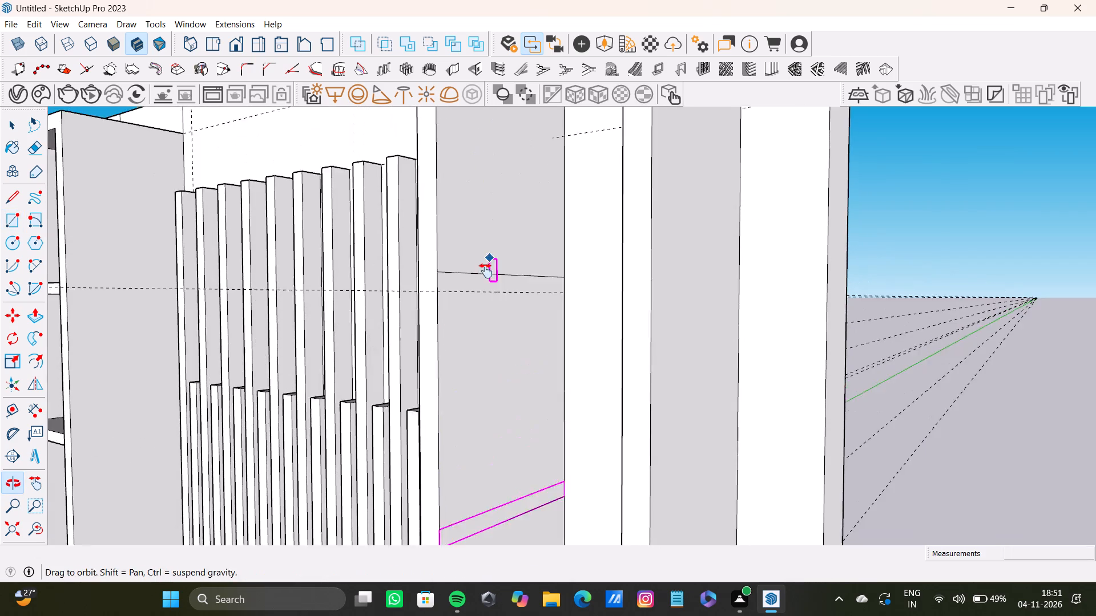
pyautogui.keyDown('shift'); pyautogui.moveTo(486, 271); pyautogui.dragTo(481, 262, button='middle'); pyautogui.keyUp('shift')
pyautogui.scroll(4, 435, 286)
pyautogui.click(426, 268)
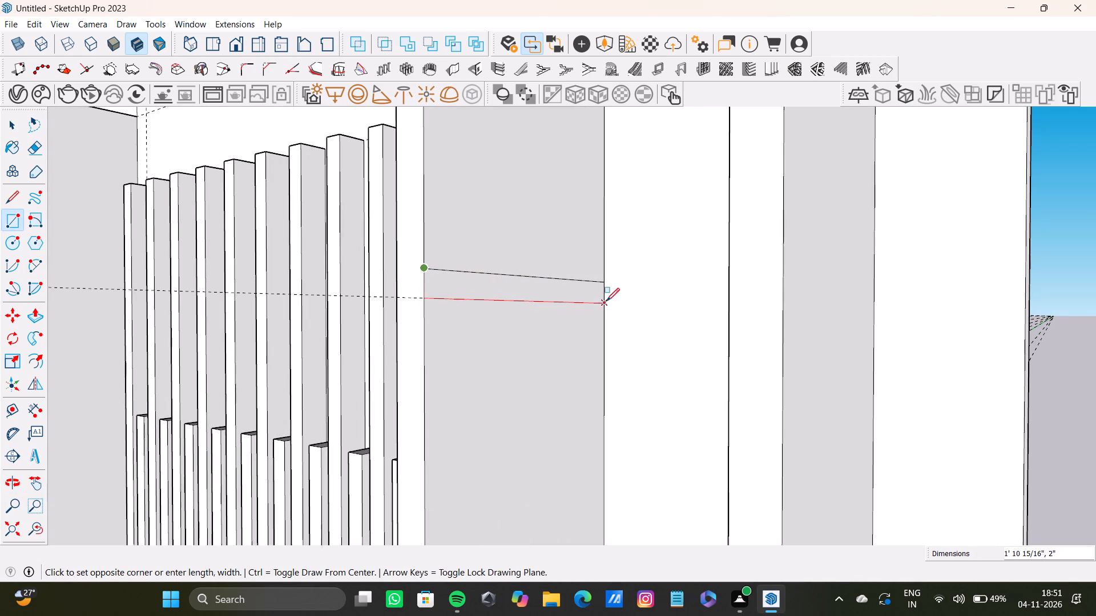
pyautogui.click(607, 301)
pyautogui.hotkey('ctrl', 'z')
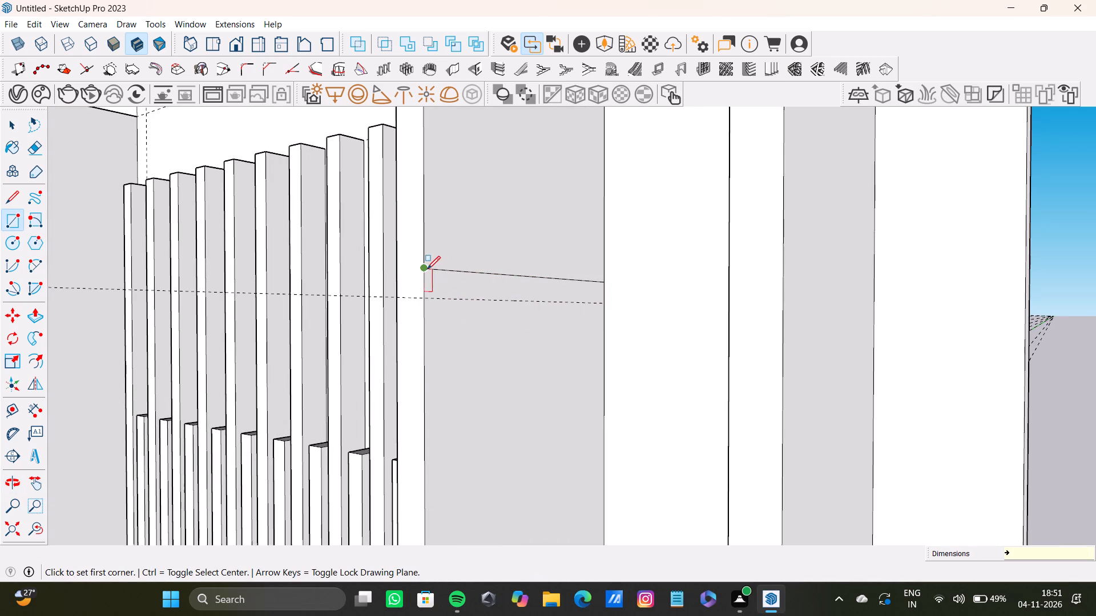
# Draw a full-depth rectangle from the topmost division line's front end to its guide's rear end on the inner side face.
pyautogui.click(427, 269)
pyautogui.click(605, 305)
# Push/Pull the topmost shelf strip about 1' 9 11/16" across the right column to its opposite inner side.
pyautogui.scroll(-9, 517, 325)
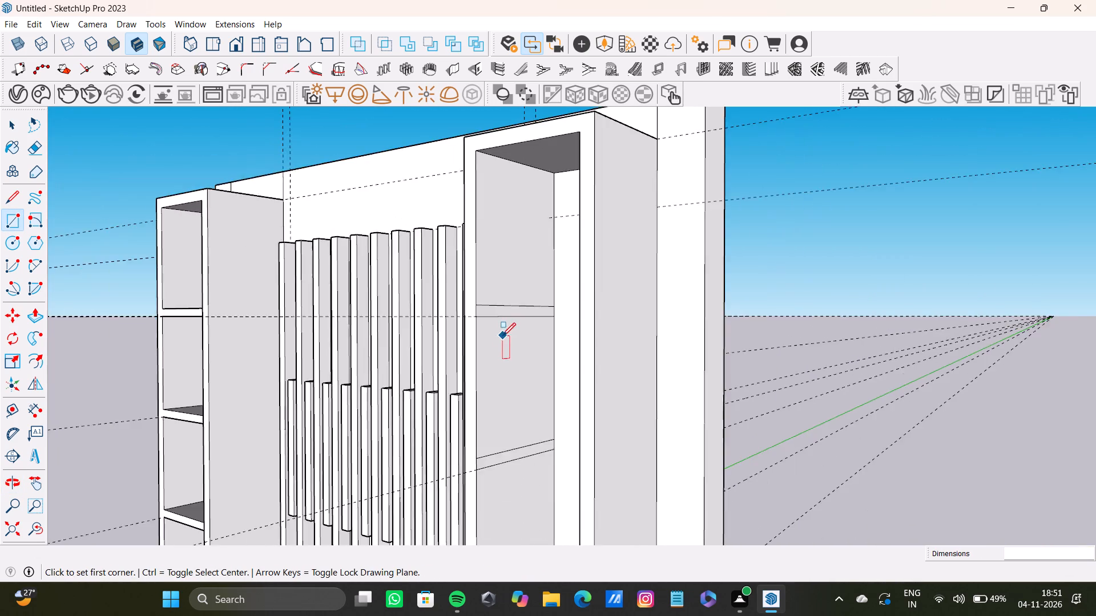
pyautogui.moveTo(502, 336); pyautogui.dragTo(620, 364, button='middle')
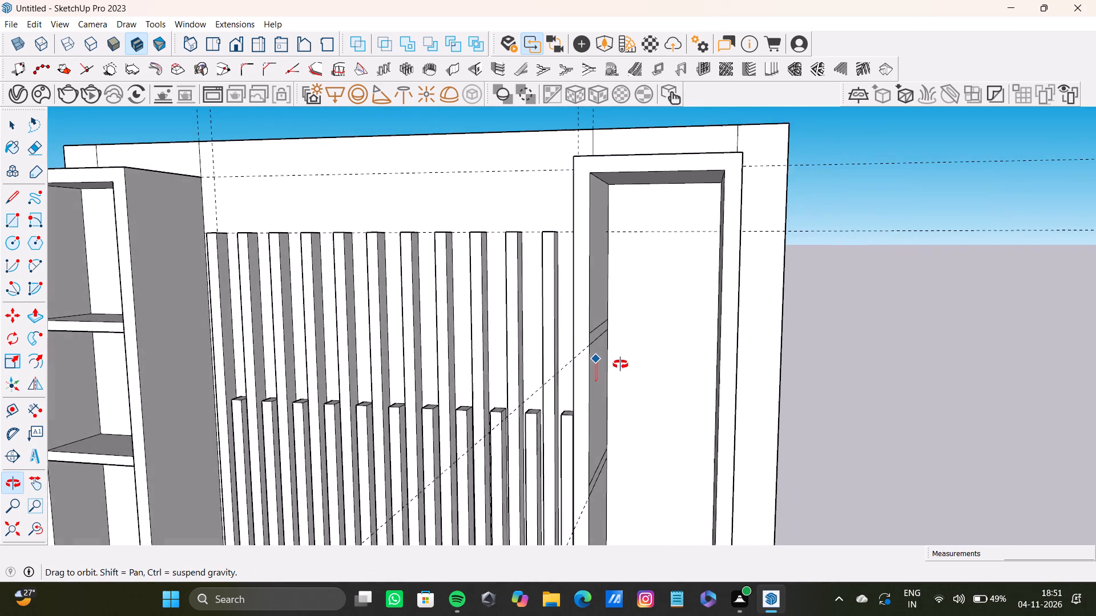
pyautogui.moveTo(620, 364); pyautogui.dragTo(575, 359, button='middle')
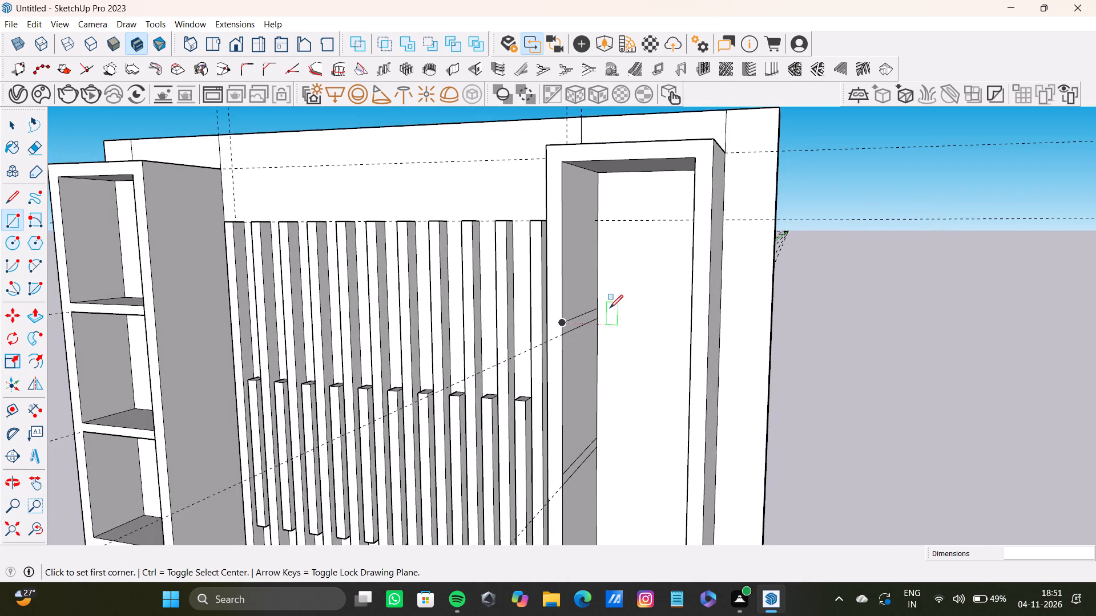
pyautogui.scroll(3, 598, 334)
pyautogui.press('space')
pyautogui.click(566, 314)
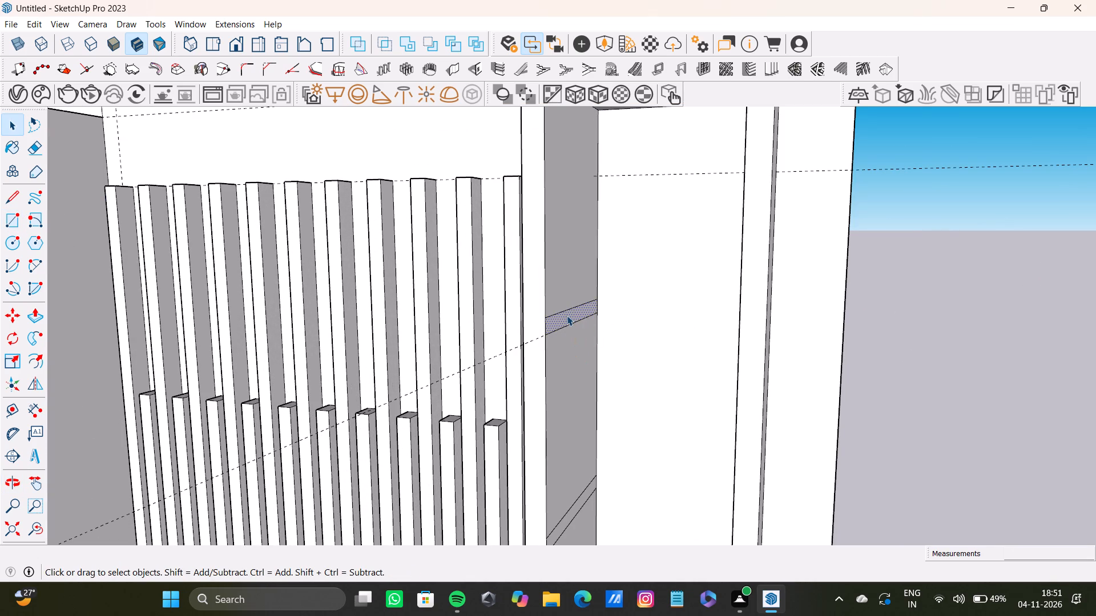
pyautogui.press('p')
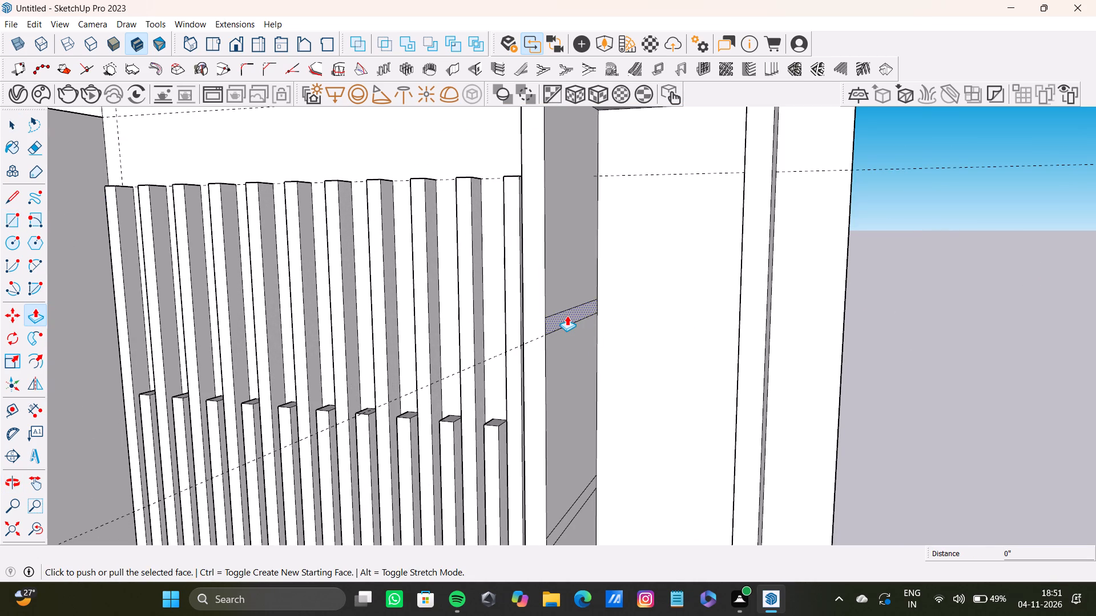
pyautogui.moveTo(565, 315); pyautogui.dragTo(818, 327)
# Push/Pull the second shelf strip from the top across the right column to its opposite inner side.
pyautogui.scroll(-3, 677, 394)
pyautogui.keyDown('shift'); pyautogui.moveTo(677, 400); pyautogui.dragTo(551, 180, button='middle'); pyautogui.keyUp('shift')
pyautogui.scroll(3, 456, 282)
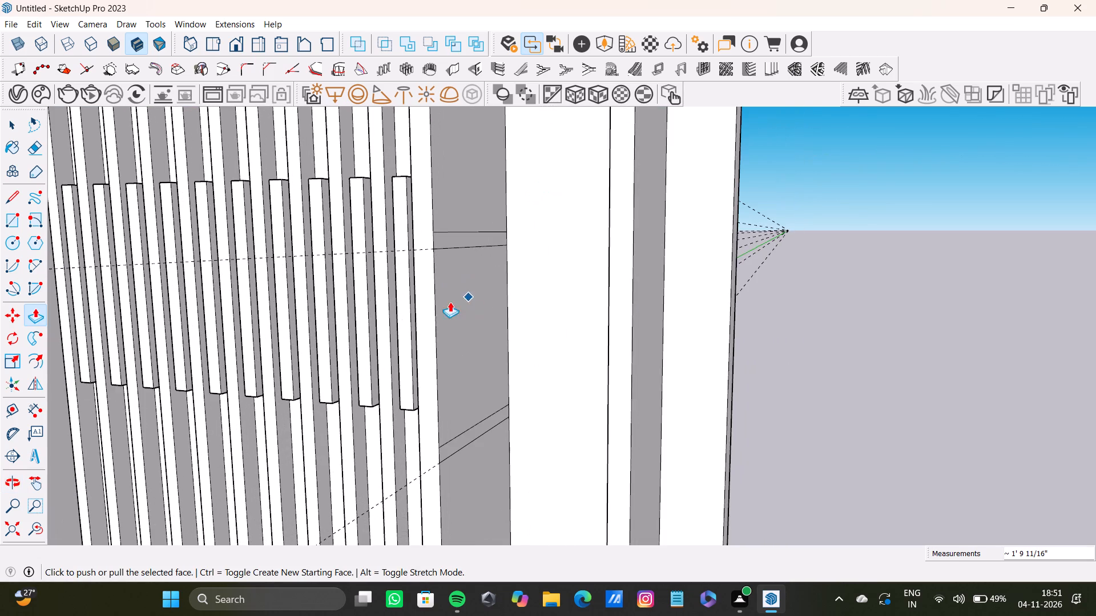
pyautogui.moveTo(480, 268); pyautogui.dragTo(386, 282, button='middle')
pyautogui.press('space')
pyautogui.scroll(4, 397, 246)
pyautogui.click(398, 246)
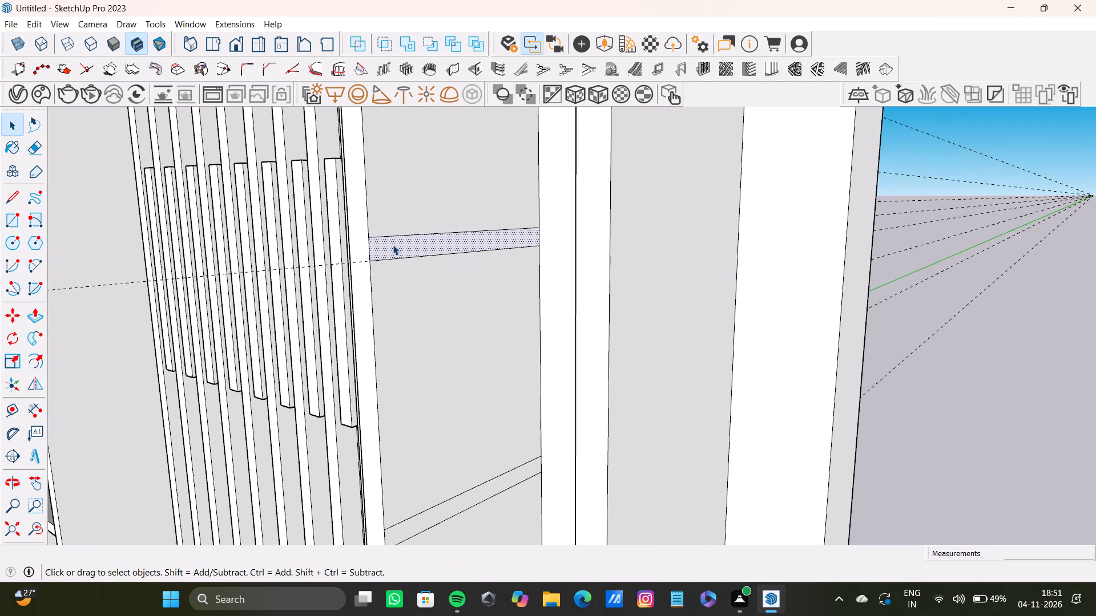
pyautogui.press('p')
pyautogui.moveTo(393, 245); pyautogui.dragTo(646, 302)
# Push/Pull the third shelf strip from the top about 1' 9 11/16" across the right column's opening.
pyautogui.scroll(-4, 422, 305)
pyautogui.keyDown('shift'); pyautogui.moveTo(480, 330); pyautogui.dragTo(457, 170, button='middle'); pyautogui.keyUp('shift')
pyautogui.scroll(1, 423, 308)
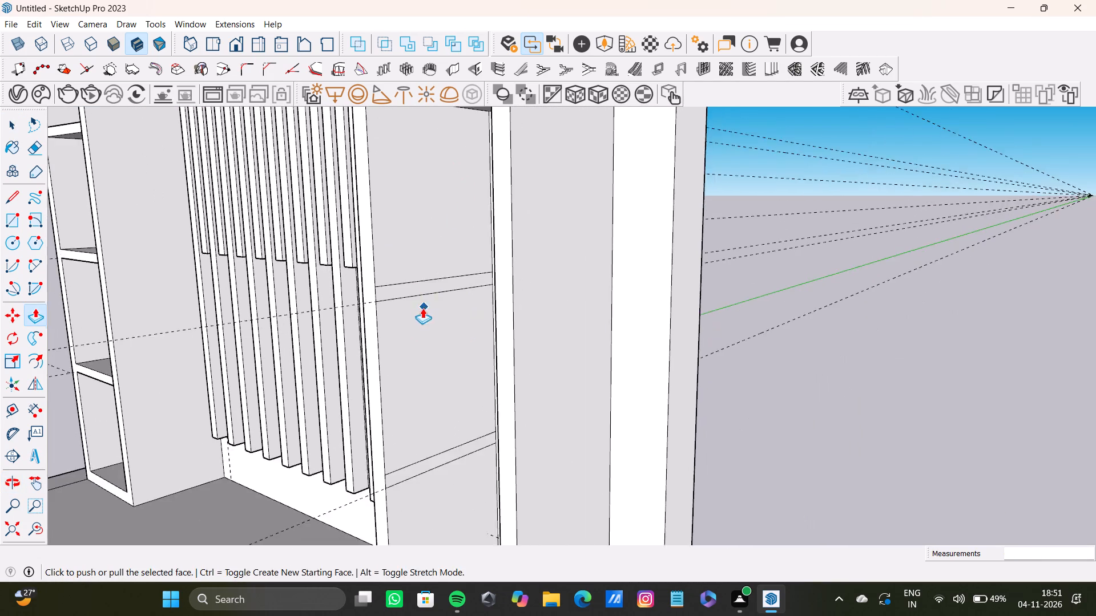
pyautogui.scroll(5, 422, 308)
pyautogui.press('space')
pyautogui.click(380, 290)
pyautogui.press('p')
pyautogui.moveTo(380, 290); pyautogui.dragTo(380, 289)
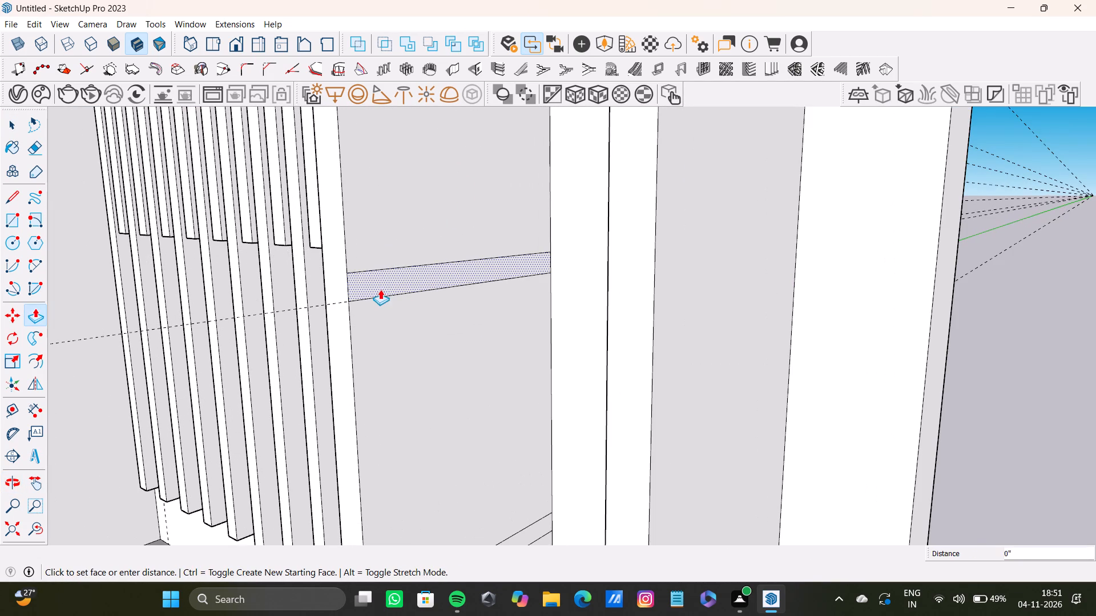
pyautogui.moveTo(380, 289); pyautogui.dragTo(692, 327)
# Push/Pull the lowest shelf strip about 1' 9 11/16" across the right column to its opposite inner side.
pyautogui.scroll(-3, 581, 358)
pyautogui.keyDown('shift'); pyautogui.moveTo(578, 361); pyautogui.dragTo(580, 227, button='middle'); pyautogui.keyUp('shift')
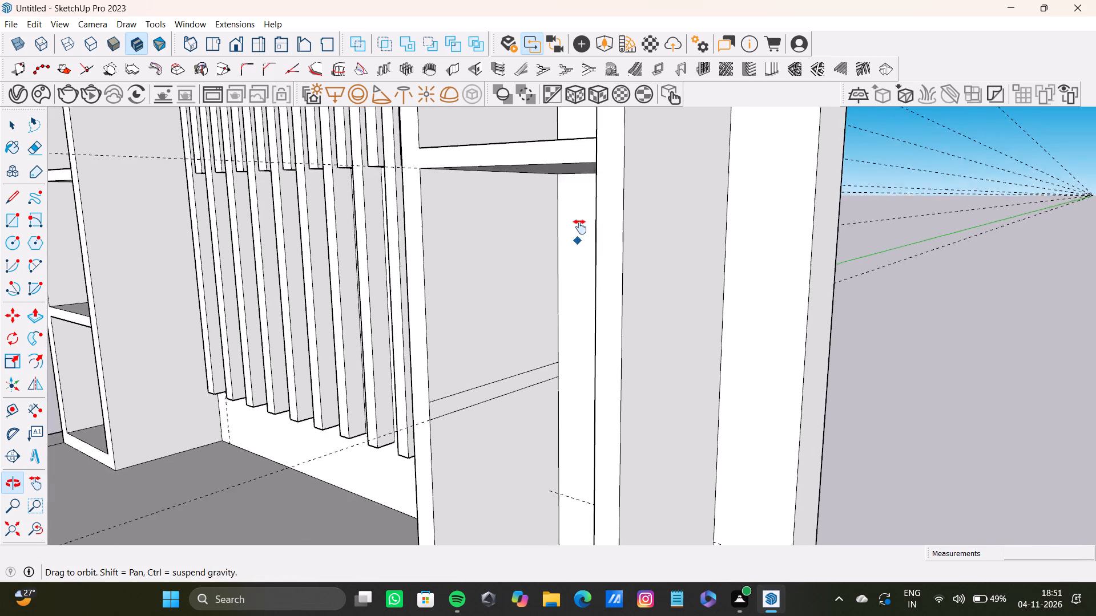
pyautogui.keyDown('shift'); pyautogui.moveTo(580, 227); pyautogui.dragTo(580, 226, button='middle'); pyautogui.keyUp('shift')
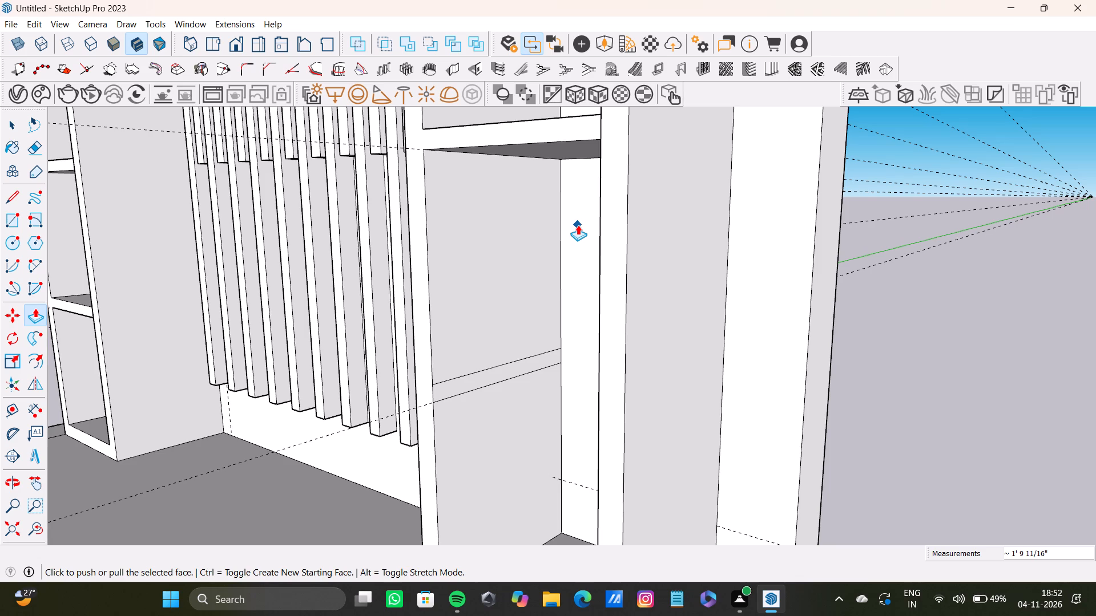
pyautogui.press('space')
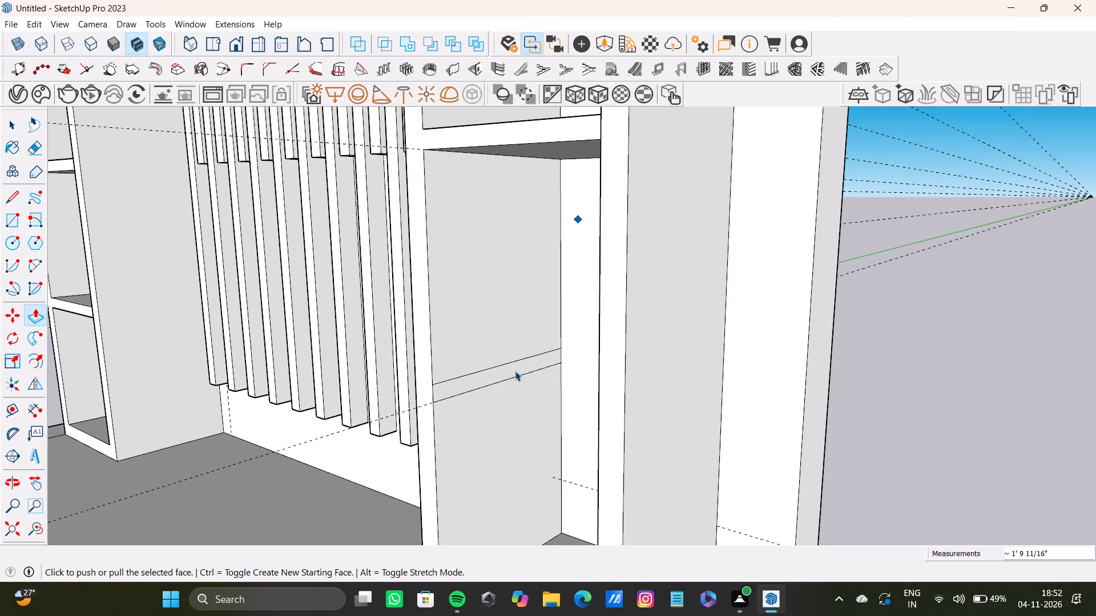
pyautogui.click(509, 371)
pyautogui.press('p')
pyautogui.scroll(-6, 461, 403)
pyautogui.keyDown('shift'); pyautogui.moveTo(461, 402); pyautogui.dragTo(461, 367, button='middle'); pyautogui.keyUp('shift')
pyautogui.scroll(4, 465, 367)
pyautogui.moveTo(465, 366); pyautogui.dragTo(502, 370, button='middle')
pyautogui.moveTo(494, 360); pyautogui.dragTo(563, 380)
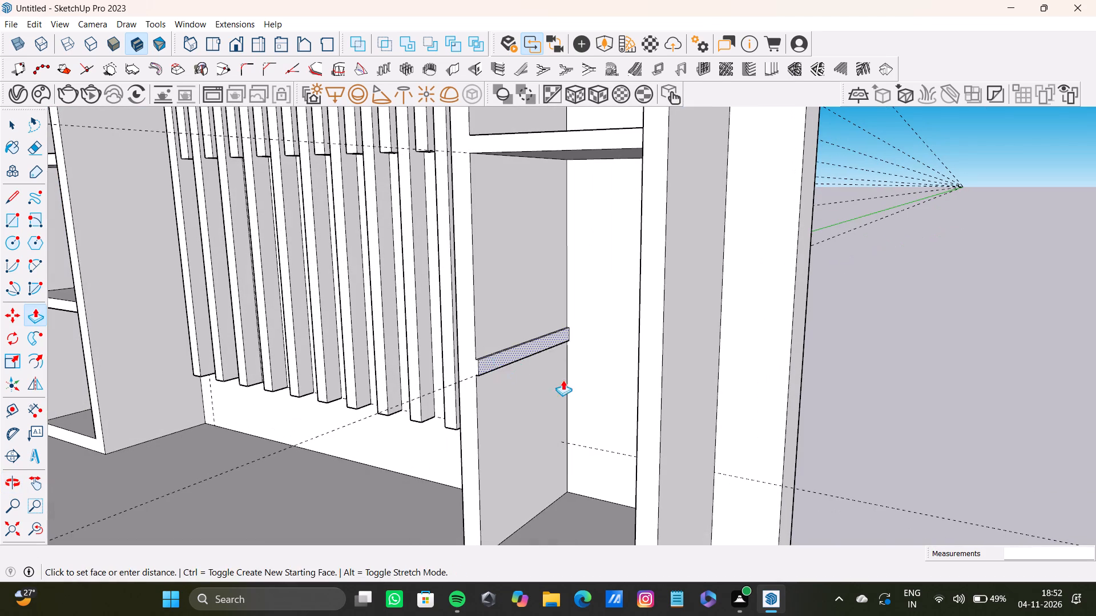
pyautogui.moveTo(563, 380); pyautogui.dragTo(716, 424)
# Examine the shelves in both columns, the slat panel and the back wall from several angles.
pyautogui.scroll(-9, 486, 388)
pyautogui.keyDown('shift'); pyautogui.moveTo(485, 388); pyautogui.dragTo(578, 407, button='middle'); pyautogui.keyUp('shift')
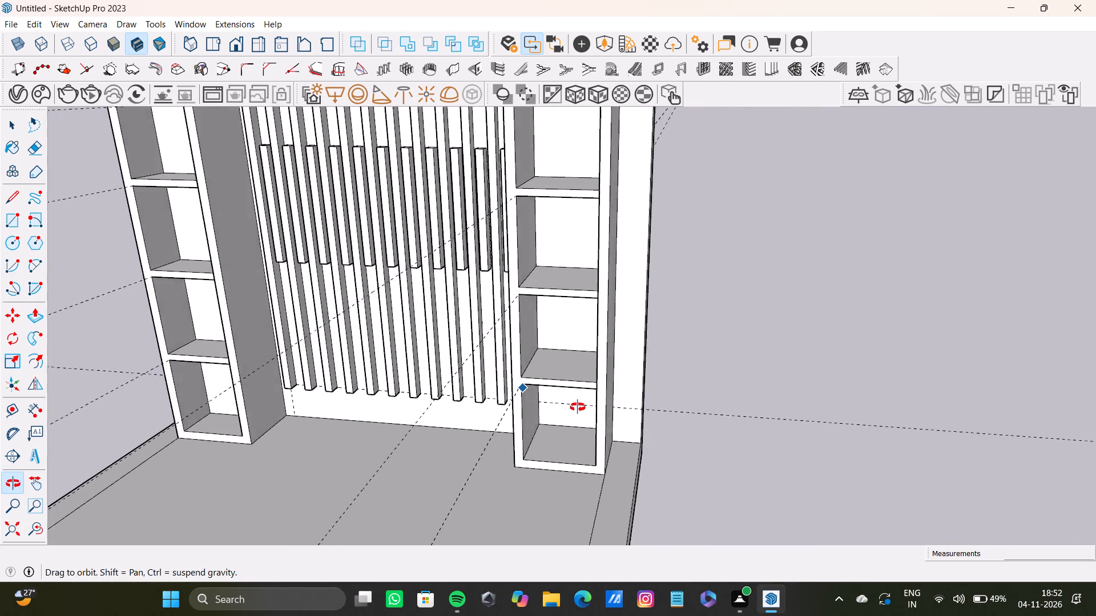
pyautogui.keyDown('shift'); pyautogui.moveTo(578, 407); pyautogui.dragTo(572, 408, button='middle'); pyautogui.keyUp('shift')
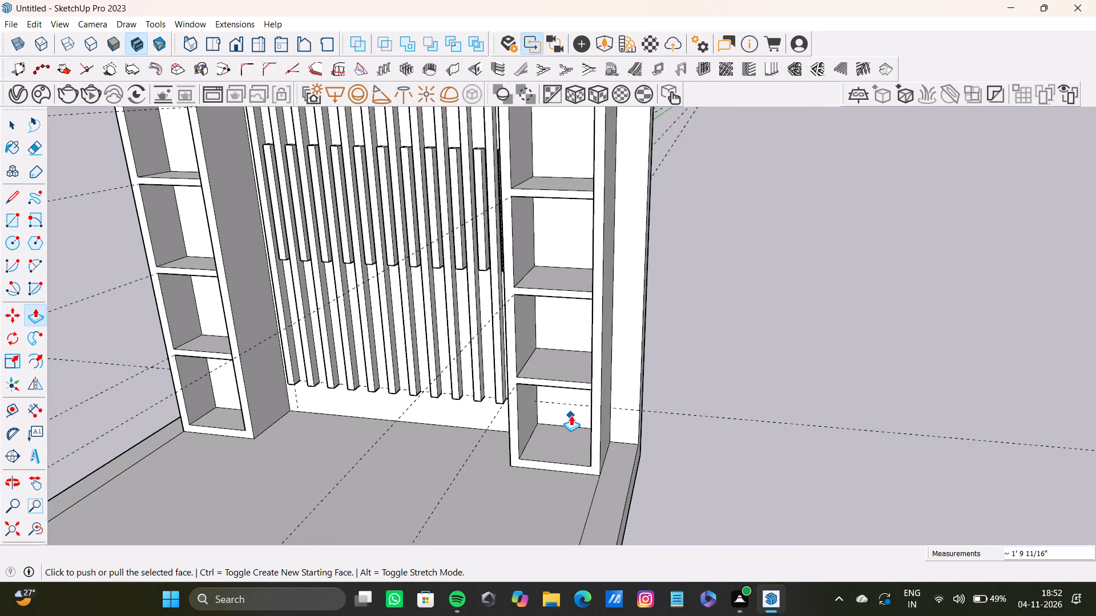
pyautogui.scroll(-6, 374, 374)
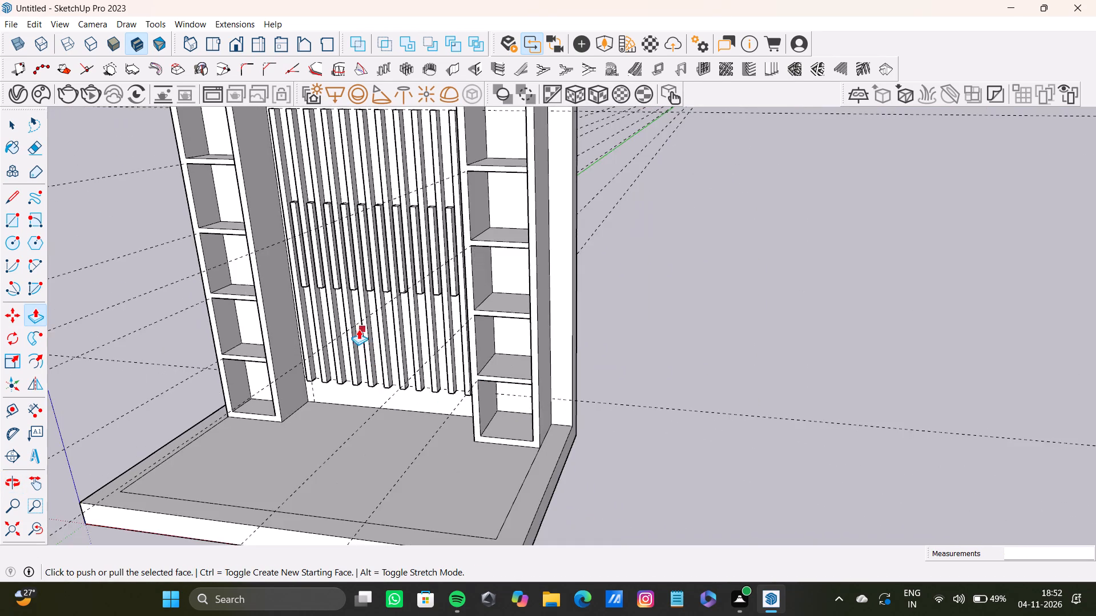
pyautogui.keyDown('shift'); pyautogui.moveTo(357, 329); pyautogui.dragTo(394, 429, button='middle'); pyautogui.keyUp('shift')
pyautogui.keyDown('shift'); pyautogui.scroll(-1, 363, 351); pyautogui.keyUp('shift')
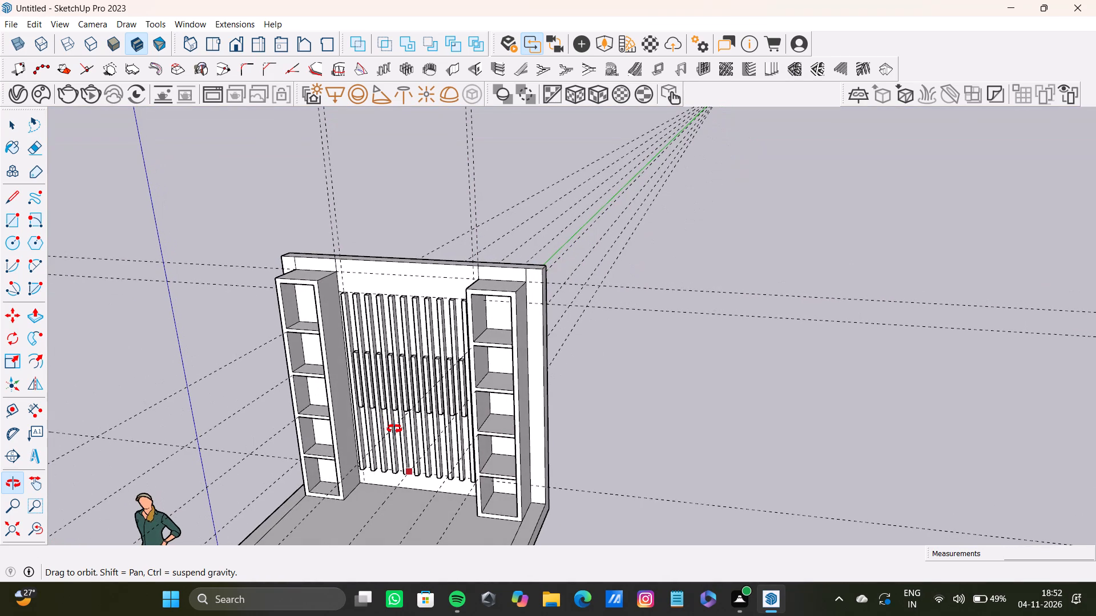
pyautogui.keyDown('shift'); pyautogui.moveTo(394, 429); pyautogui.dragTo(400, 426, button='middle'); pyautogui.keyUp('shift')
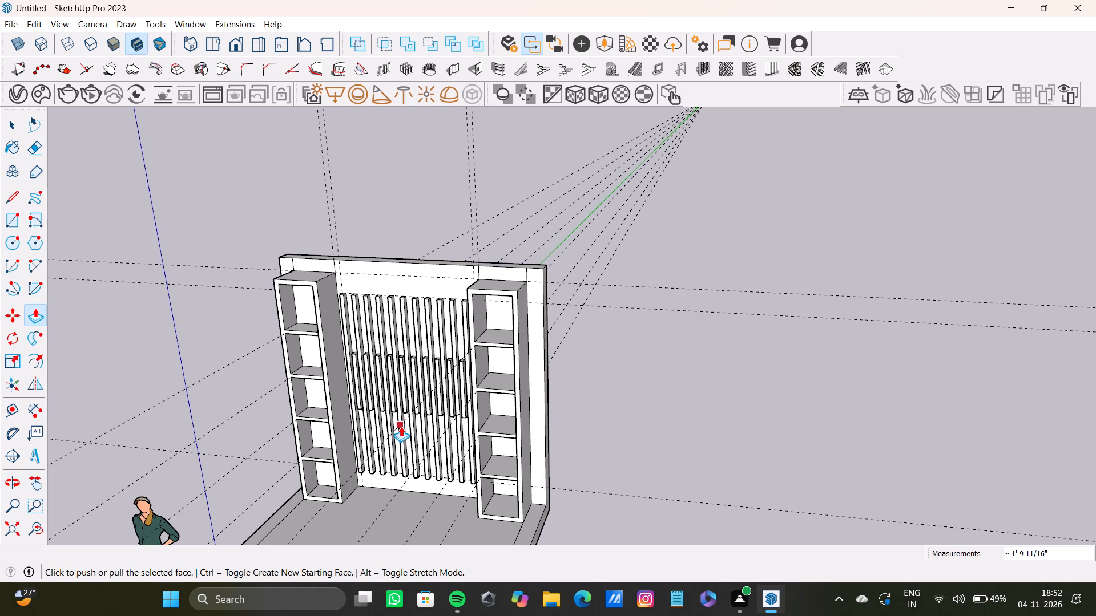
pyautogui.scroll(4, 348, 327)
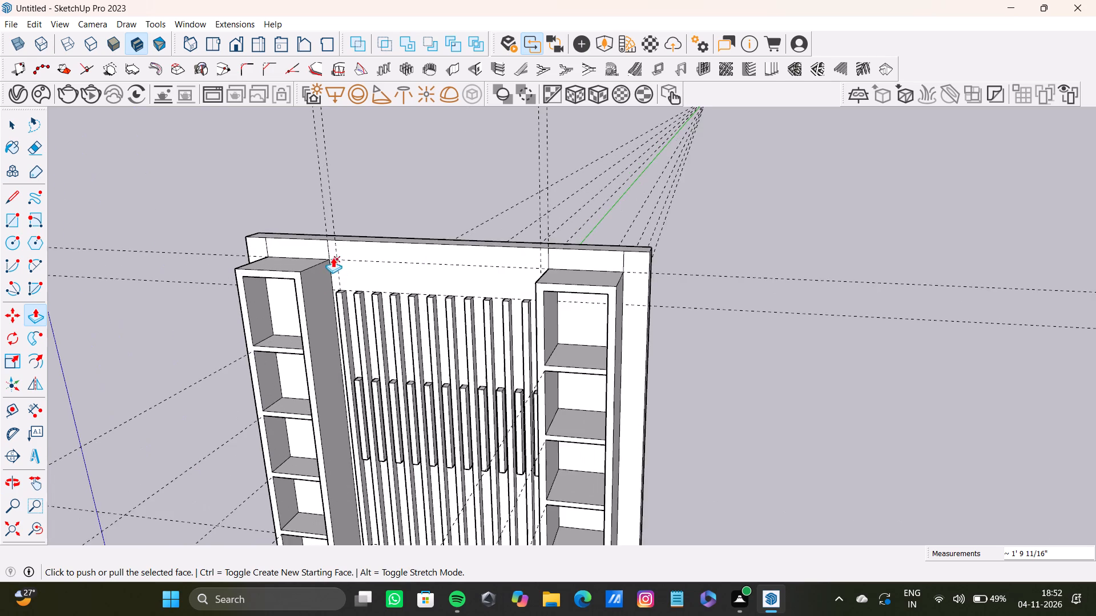
pyautogui.scroll(-3, 327, 283)
pyautogui.moveTo(373, 407); pyautogui.dragTo(364, 422, button='middle')
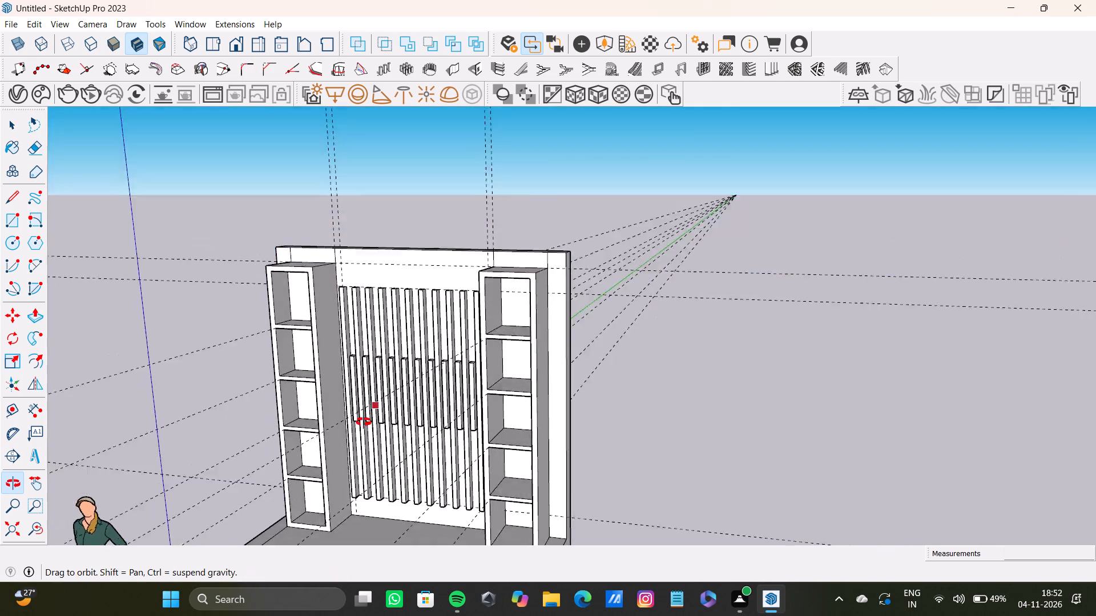
pyautogui.moveTo(364, 422); pyautogui.dragTo(482, 425, button='middle')
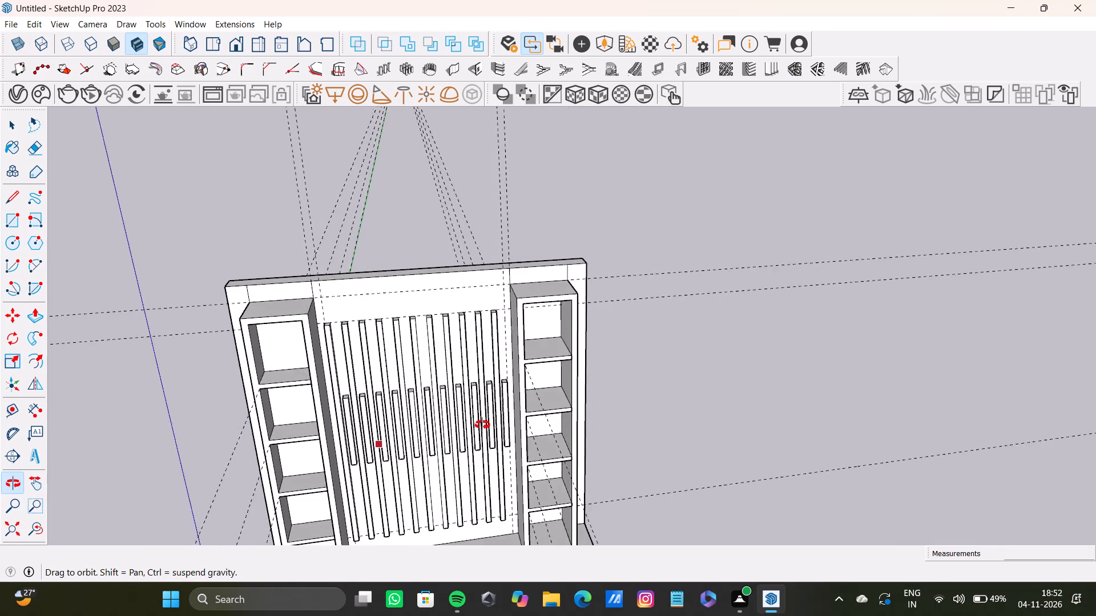
pyautogui.moveTo(482, 425); pyautogui.dragTo(462, 493, button='middle')
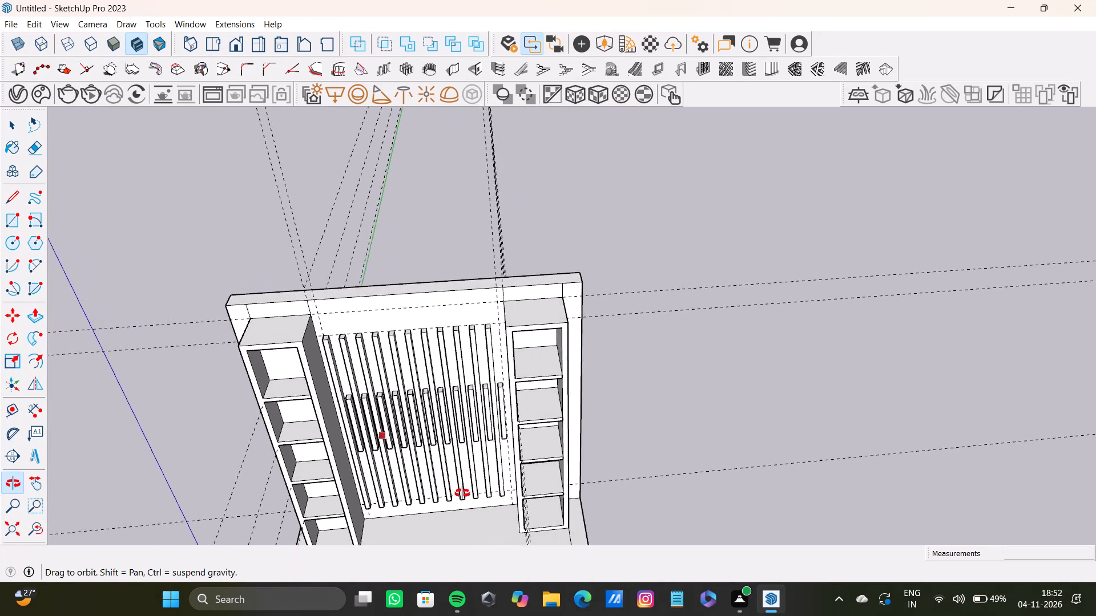
pyautogui.moveTo(462, 493); pyautogui.dragTo(422, 503, button='middle')
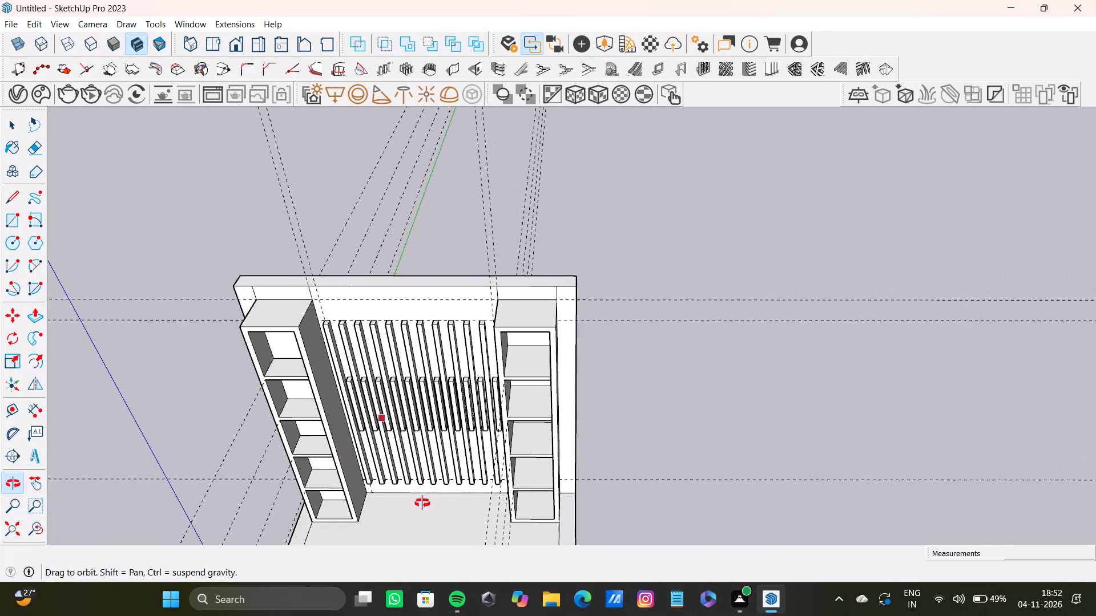
# Examine the shelved columns, staggered slat panel, back wall and slab base from several angles and distances.
pyautogui.moveTo(422, 503); pyautogui.dragTo(422, 502, button='middle')
pyautogui.scroll(-7, 422, 500)
pyautogui.moveTo(418, 489); pyautogui.dragTo(409, 420, button='middle')
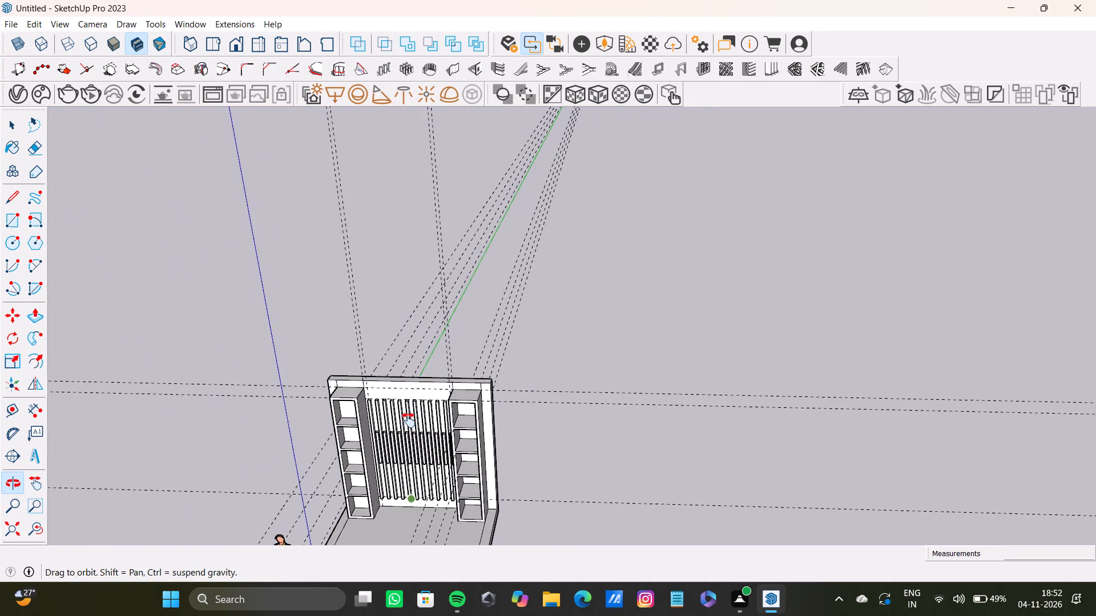
pyautogui.moveTo(409, 420); pyautogui.dragTo(413, 324, button='middle')
pyautogui.scroll(9, 402, 383)
pyautogui.scroll(-5, 408, 401)
pyautogui.keyDown('shift'); pyautogui.moveTo(409, 401); pyautogui.dragTo(477, 337, button='middle'); pyautogui.keyUp('shift')
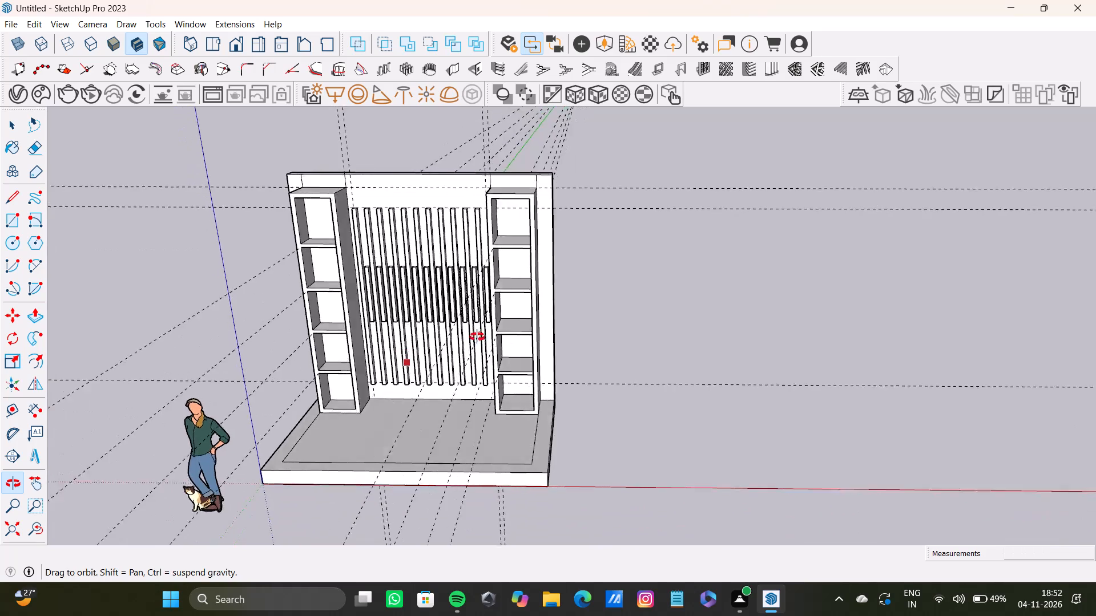
pyautogui.keyDown('shift'); pyautogui.moveTo(477, 337); pyautogui.dragTo(440, 404, button='middle'); pyautogui.keyUp('shift')
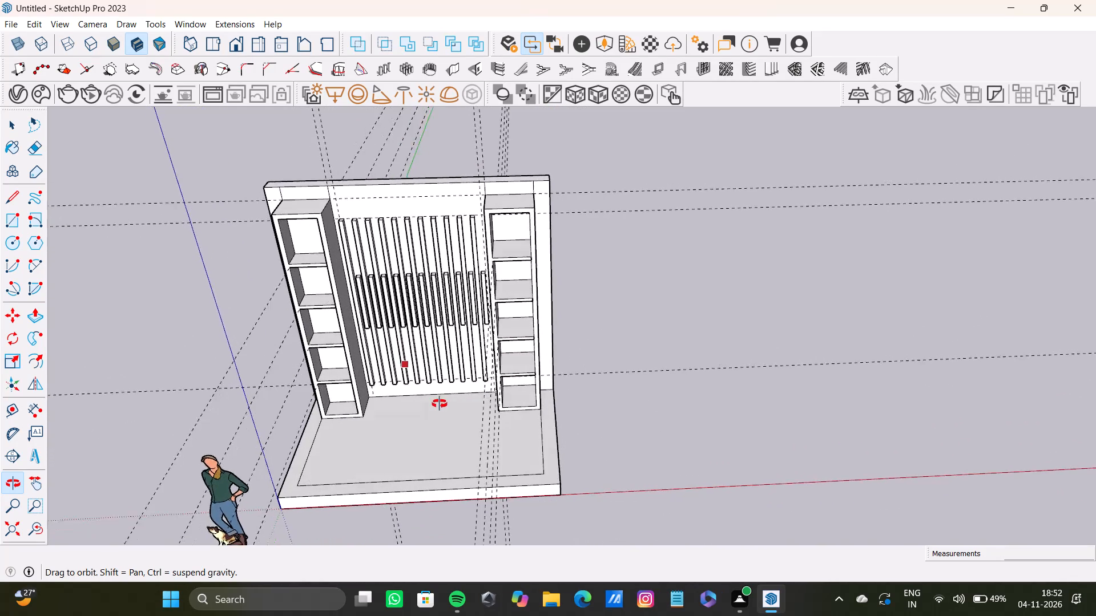
pyautogui.keyDown('shift'); pyautogui.moveTo(440, 404); pyautogui.dragTo(430, 427, button='middle'); pyautogui.keyUp('shift')
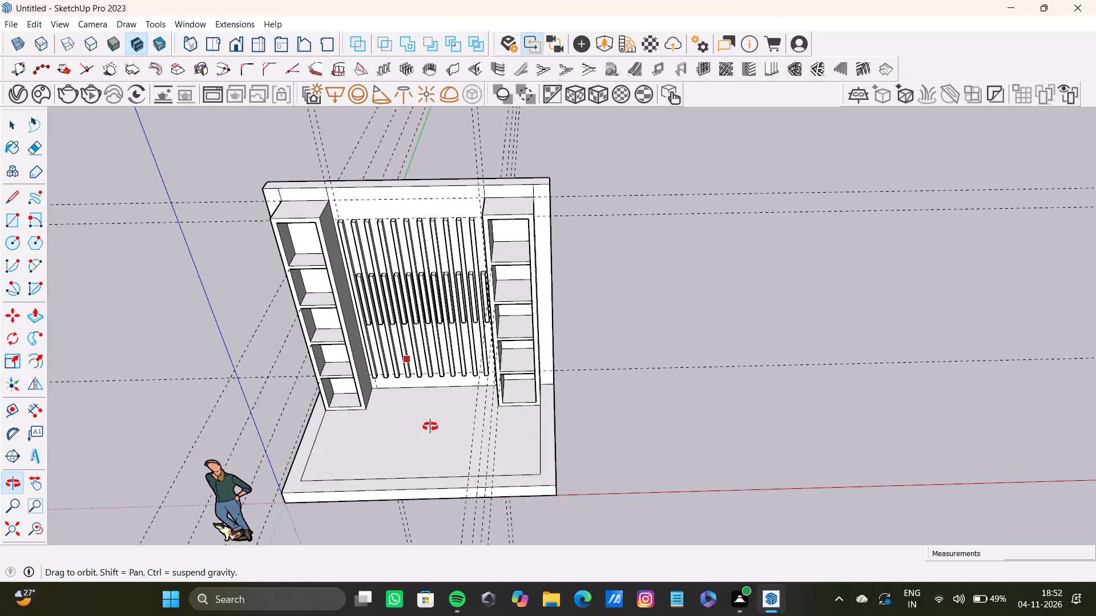
pyautogui.keyDown('shift'); pyautogui.moveTo(430, 427); pyautogui.dragTo(410, 438, button='middle'); pyautogui.keyUp('shift')
pyautogui.press('space')
pyautogui.click(598, 178)
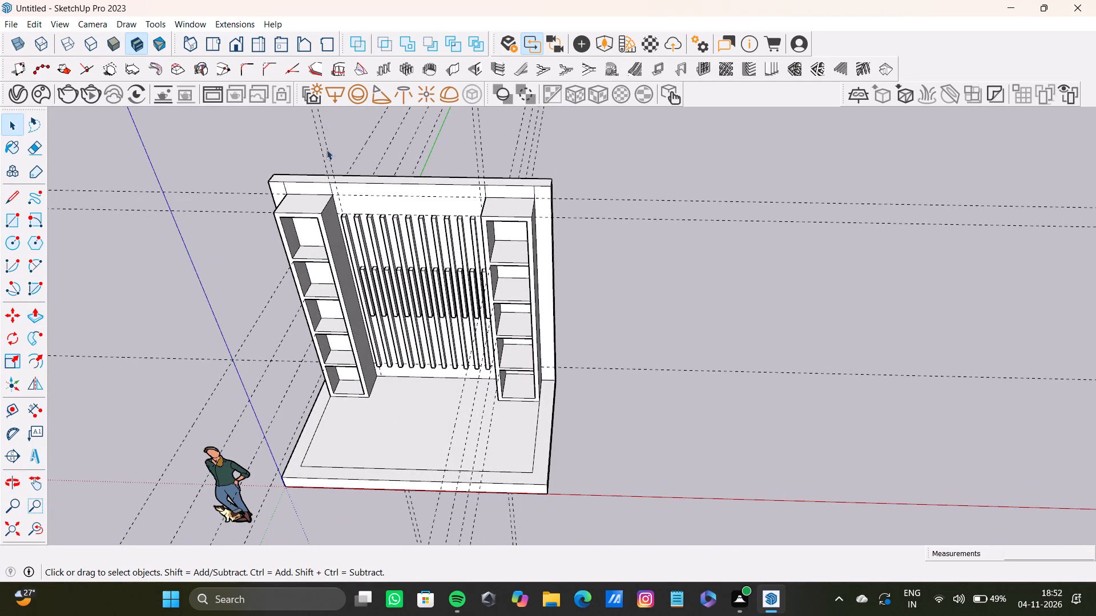
pyautogui.scroll(8, 331, 172)
pyautogui.scroll(-12, 305, 244)
pyautogui.moveTo(304, 261); pyautogui.dragTo(319, 301, button='middle')
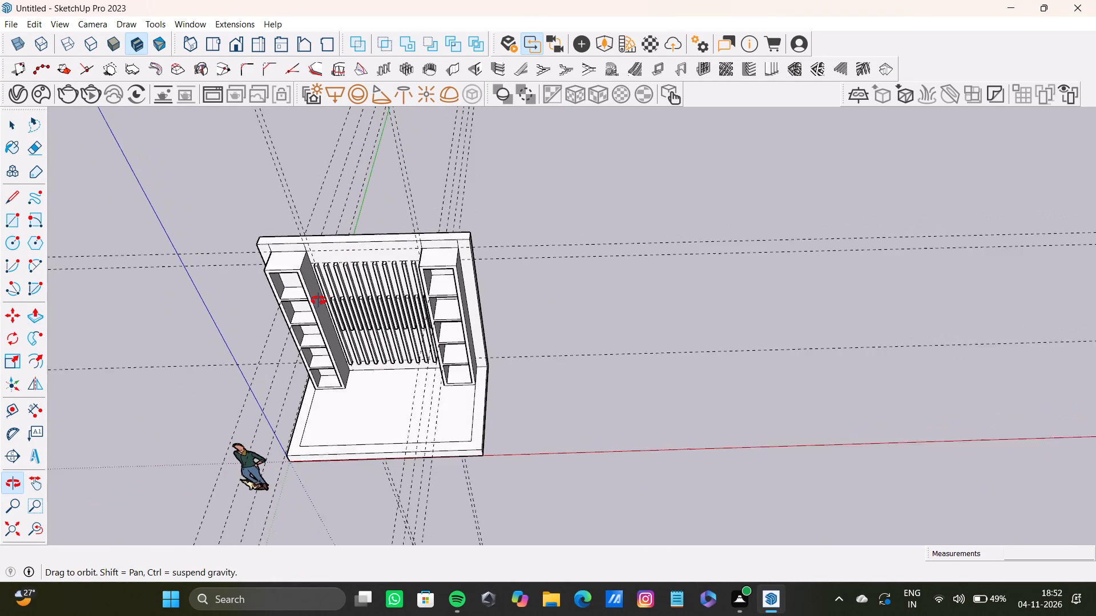
pyautogui.moveTo(319, 301); pyautogui.dragTo(318, 301, button='middle')
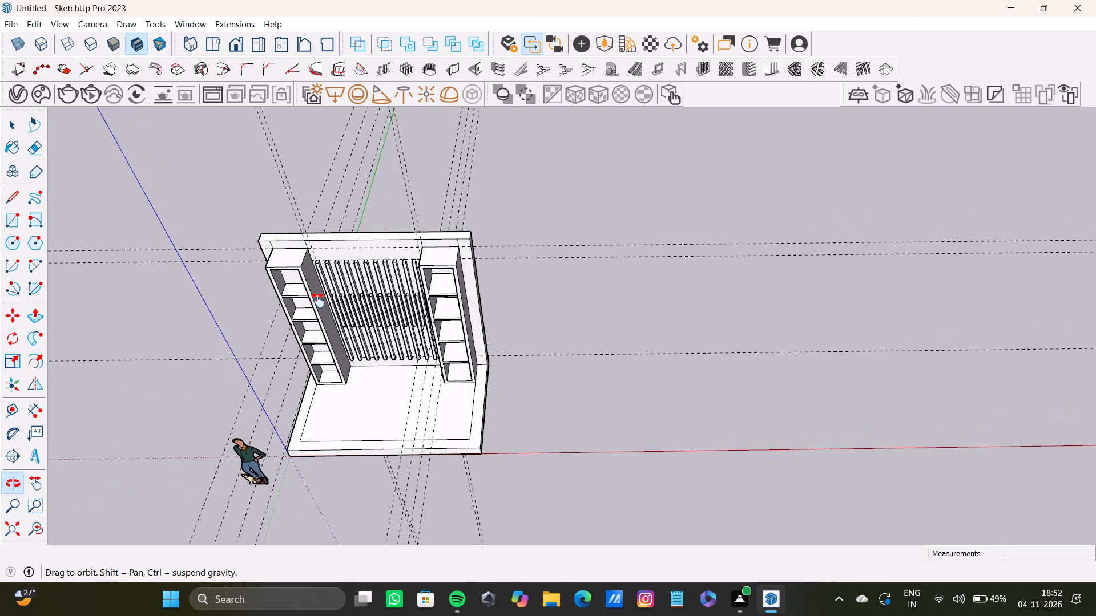
pyautogui.moveTo(318, 301); pyautogui.dragTo(319, 301, button='middle')
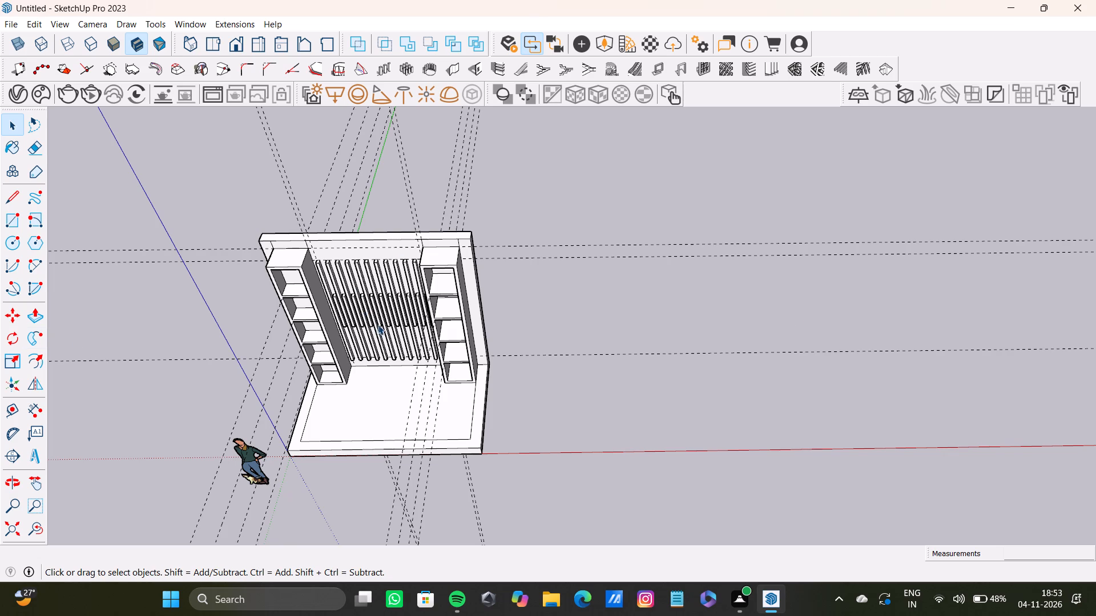
pyautogui.scroll(-20, 379, 326)
pyautogui.scroll(-14, 379, 326)
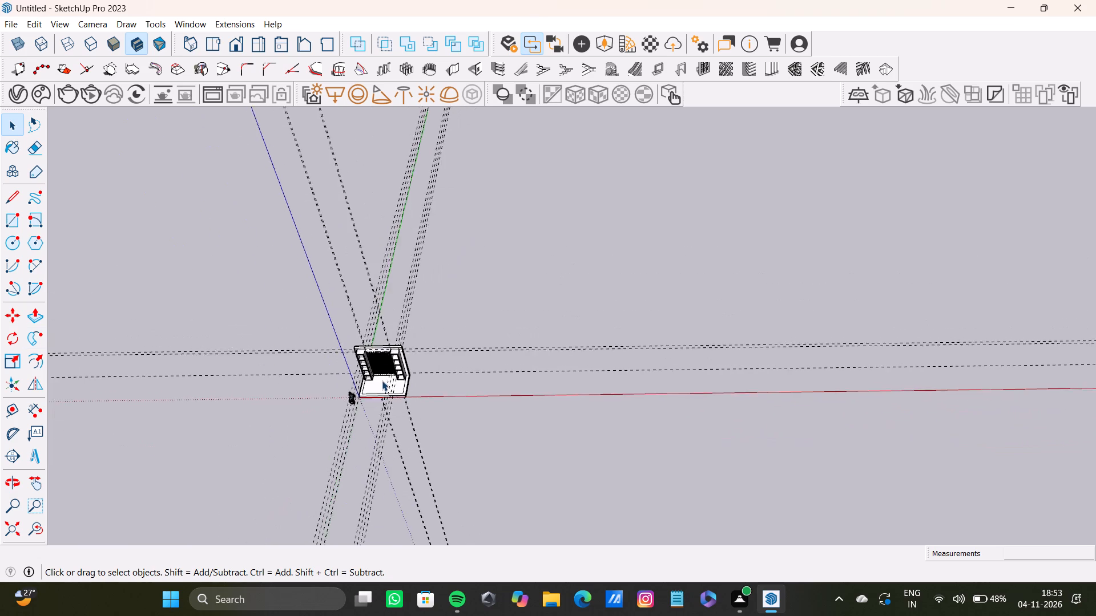
pyautogui.scroll(-1, 382, 380)
pyautogui.moveTo(382, 380); pyautogui.dragTo(372, 313, button='middle')
pyautogui.scroll(12, 382, 396)
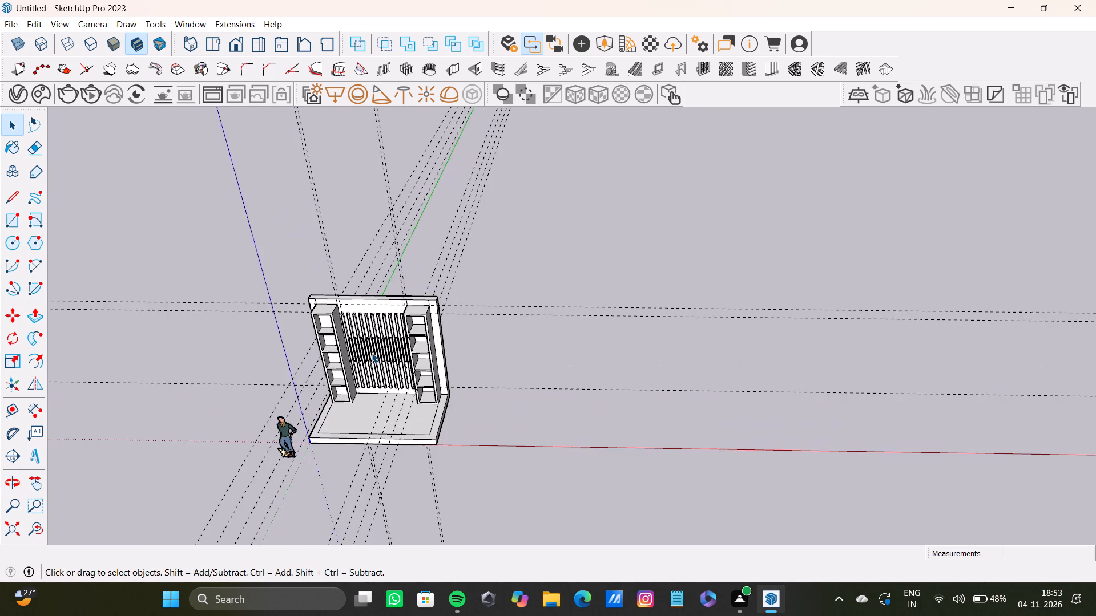
pyautogui.scroll(18, 372, 352)
pyautogui.scroll(-8, 417, 371)
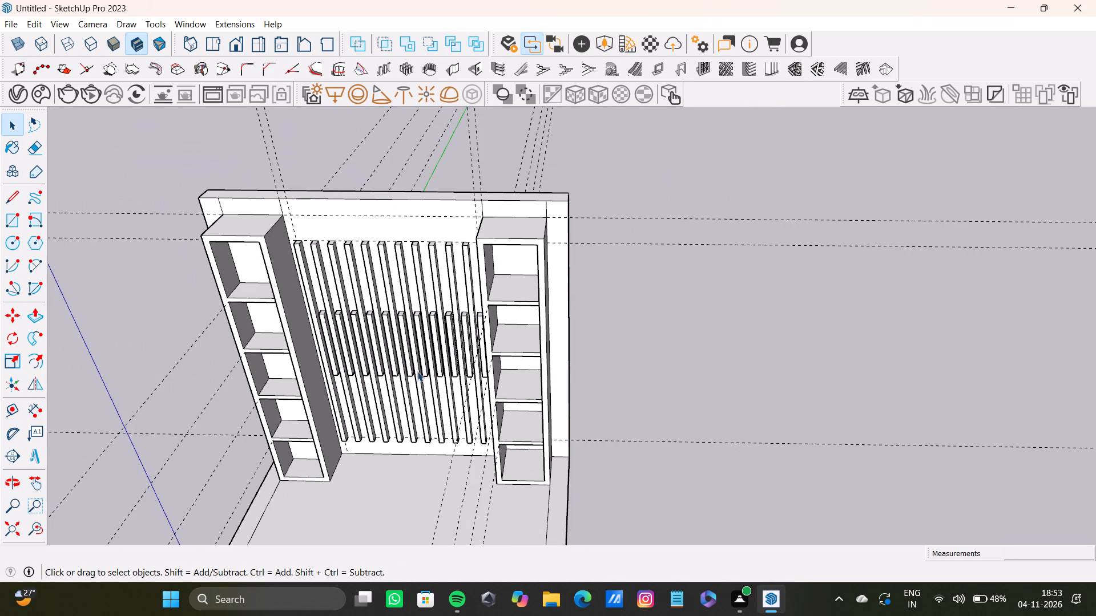
pyautogui.moveTo(432, 356); pyautogui.dragTo(430, 370, button='middle')
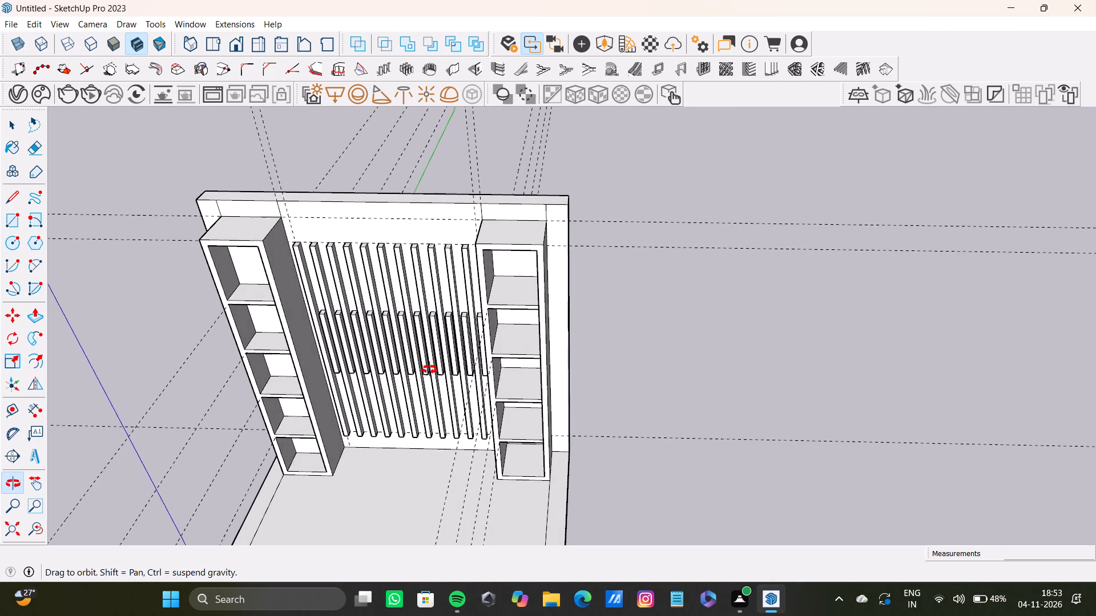
pyautogui.moveTo(430, 370); pyautogui.dragTo(429, 370, button='middle')
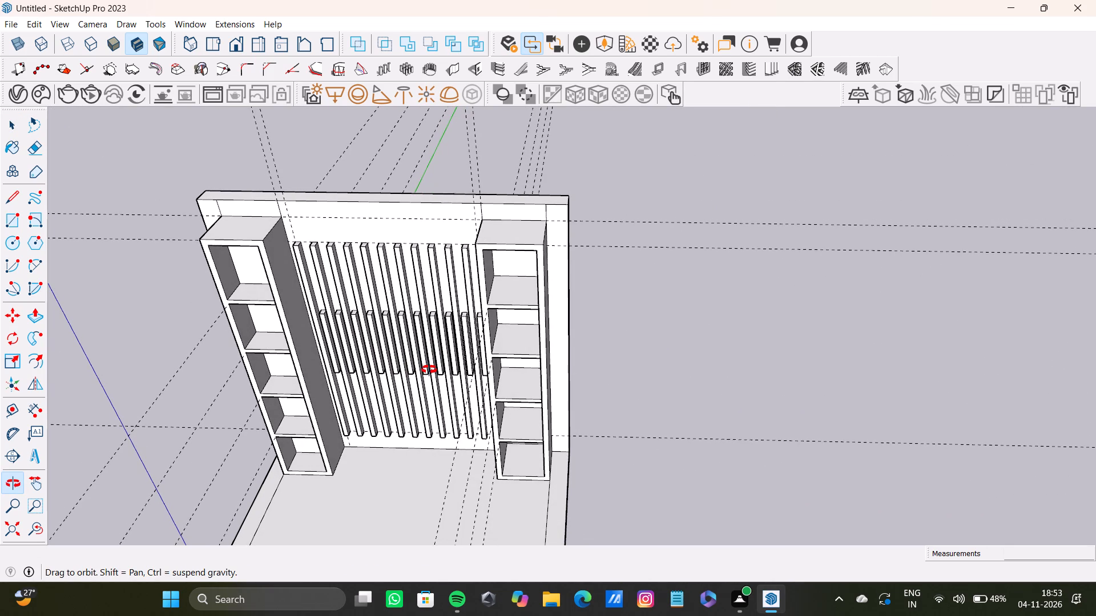
pyautogui.moveTo(429, 370); pyautogui.dragTo(410, 342, button='middle')
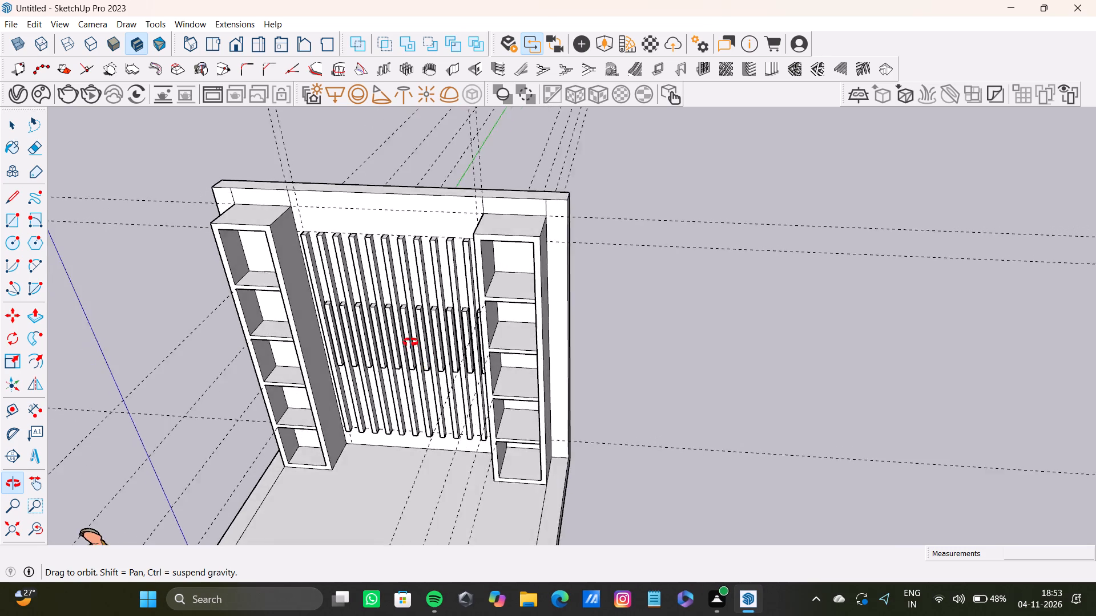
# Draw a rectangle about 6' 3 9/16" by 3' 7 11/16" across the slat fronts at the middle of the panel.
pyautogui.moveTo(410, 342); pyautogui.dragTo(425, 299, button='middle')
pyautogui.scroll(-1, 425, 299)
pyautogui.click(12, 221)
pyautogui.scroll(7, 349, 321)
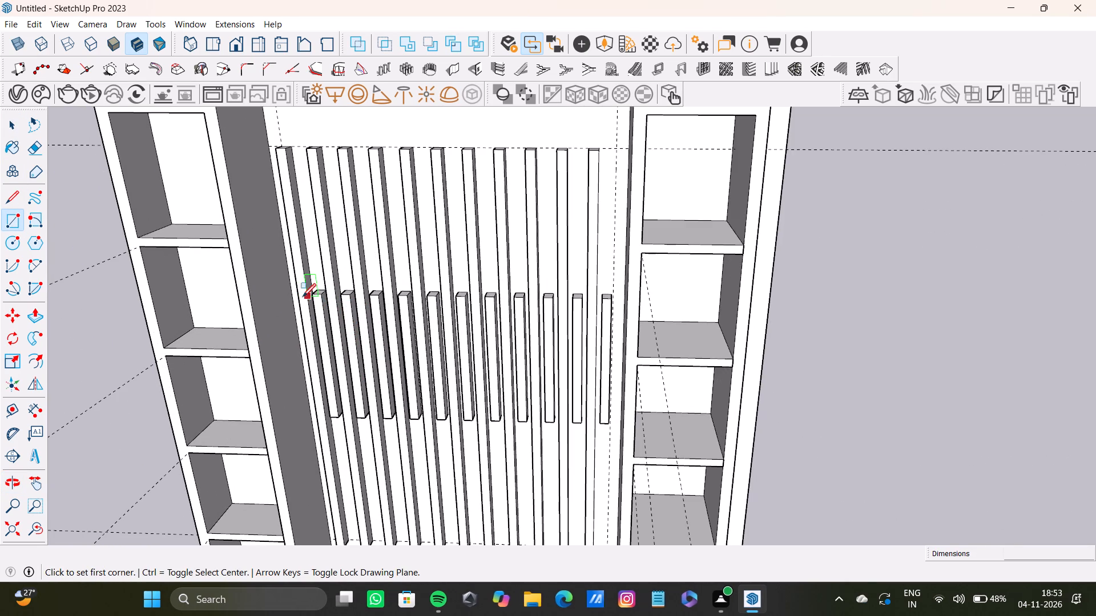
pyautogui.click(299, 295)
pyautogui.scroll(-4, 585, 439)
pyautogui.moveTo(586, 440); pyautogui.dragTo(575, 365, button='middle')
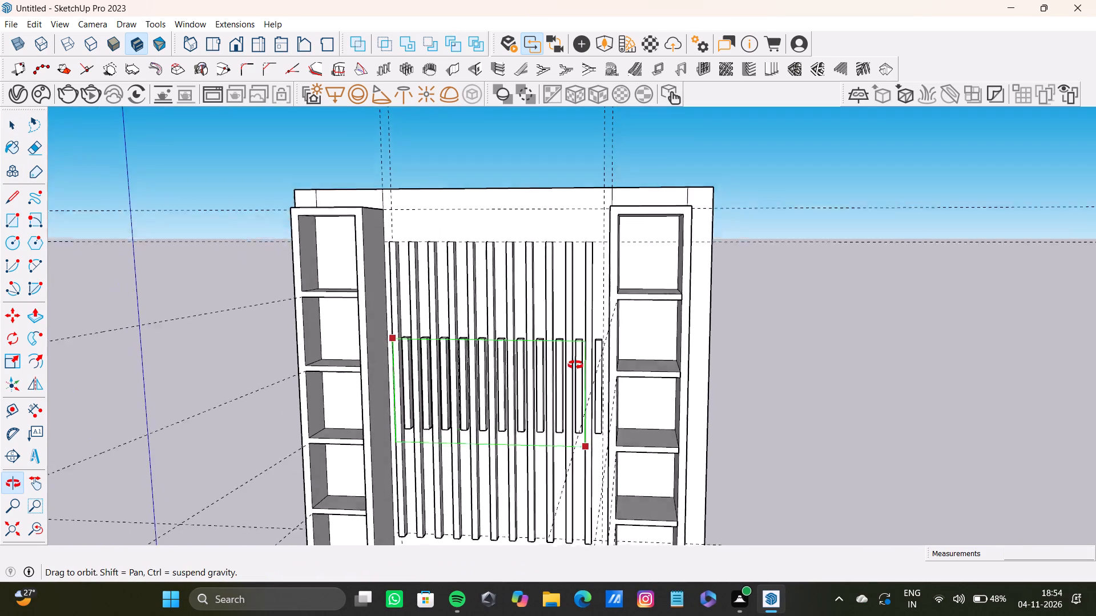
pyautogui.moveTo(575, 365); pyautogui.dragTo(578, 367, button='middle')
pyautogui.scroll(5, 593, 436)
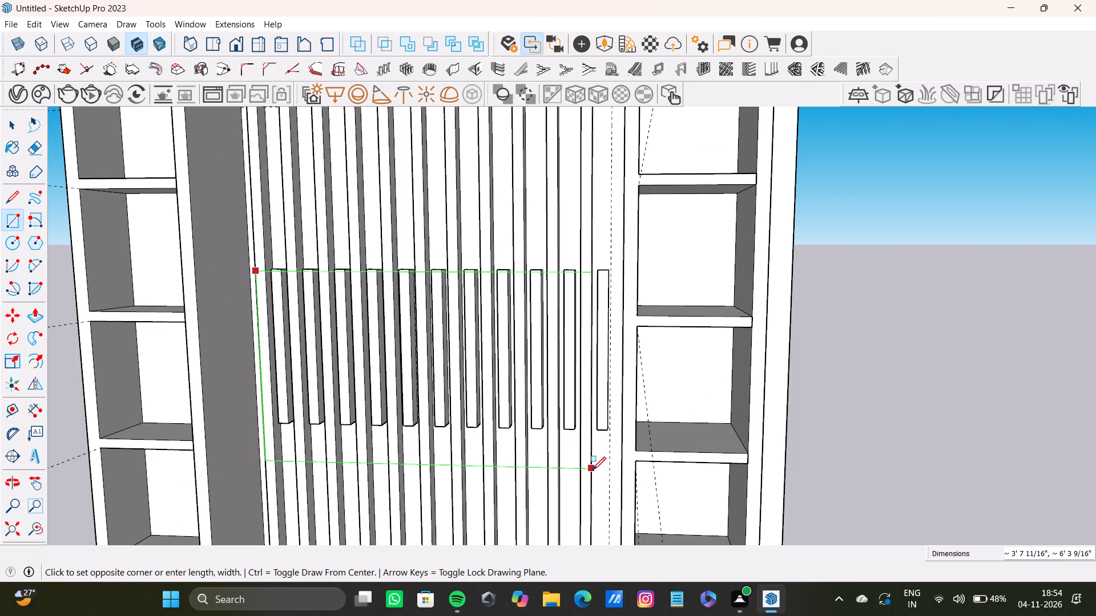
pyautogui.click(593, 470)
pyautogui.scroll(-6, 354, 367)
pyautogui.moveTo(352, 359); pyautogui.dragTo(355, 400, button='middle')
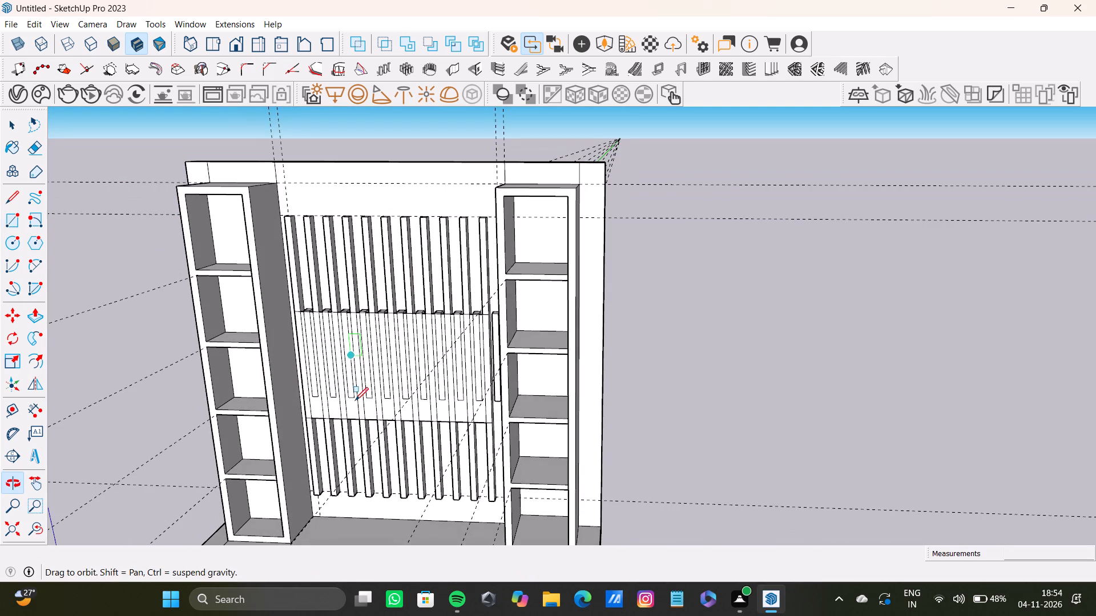
# Examine how the rectangle is divided across the slats by selecting its individual face segments.
pyautogui.press('space')
pyautogui.scroll(7, 426, 338)
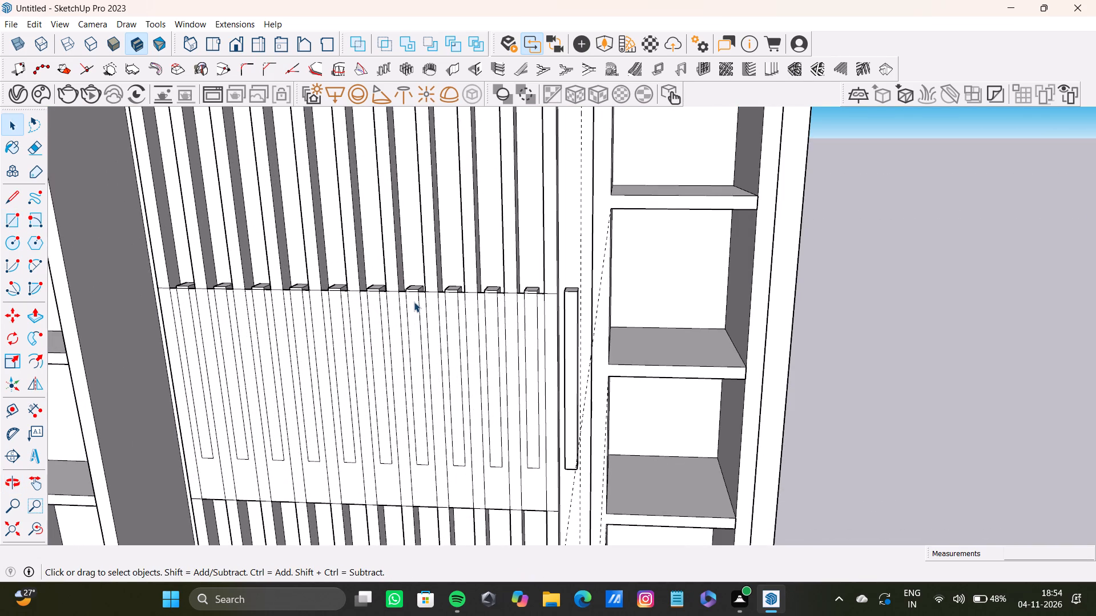
pyautogui.click(413, 302)
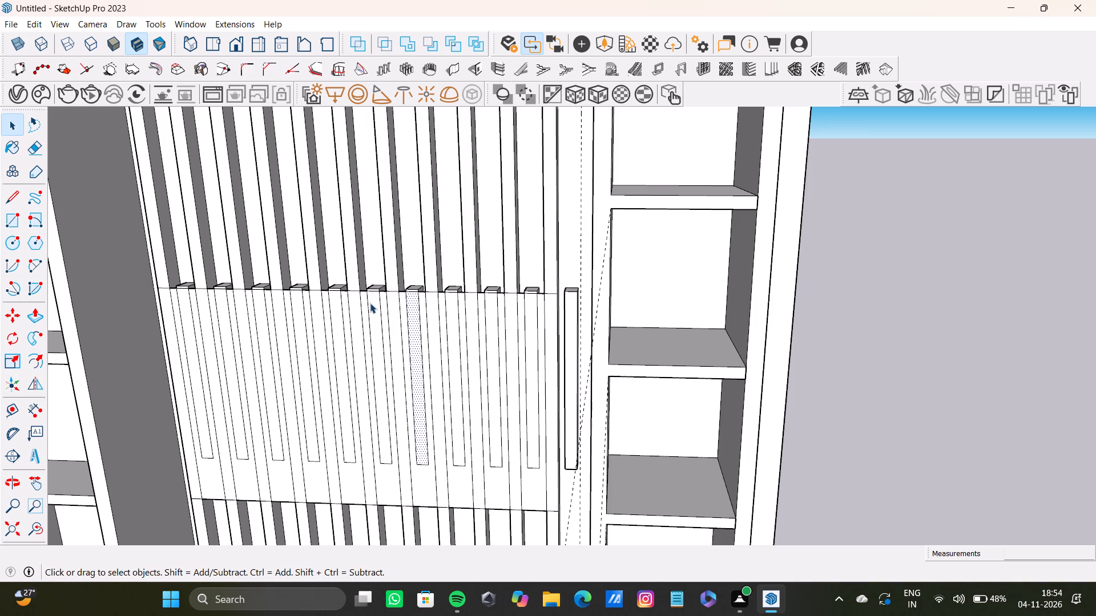
pyautogui.click(165, 292)
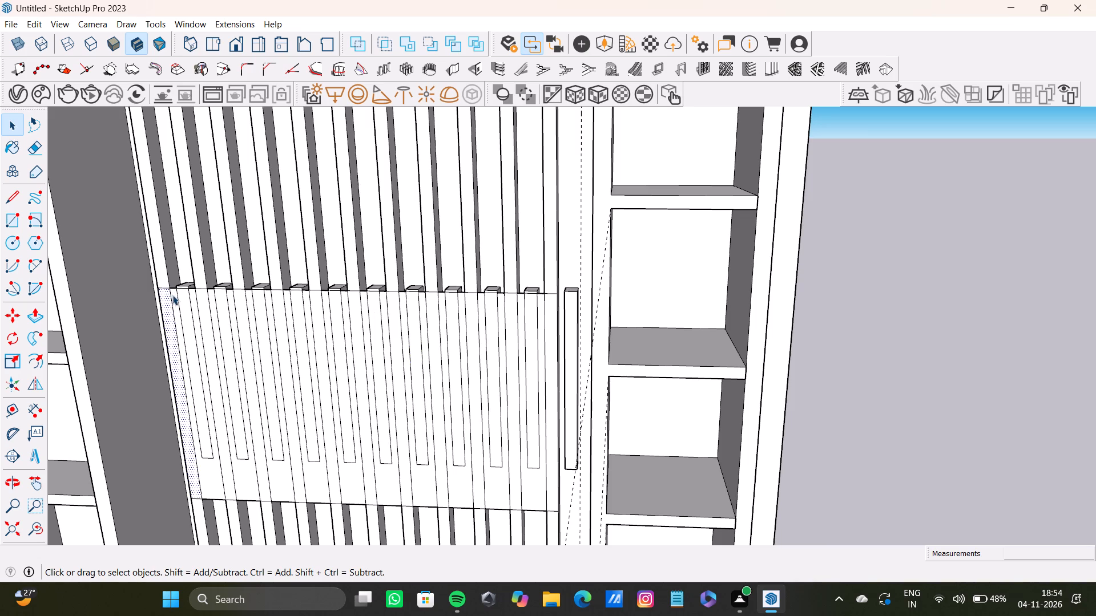
pyautogui.click(175, 297)
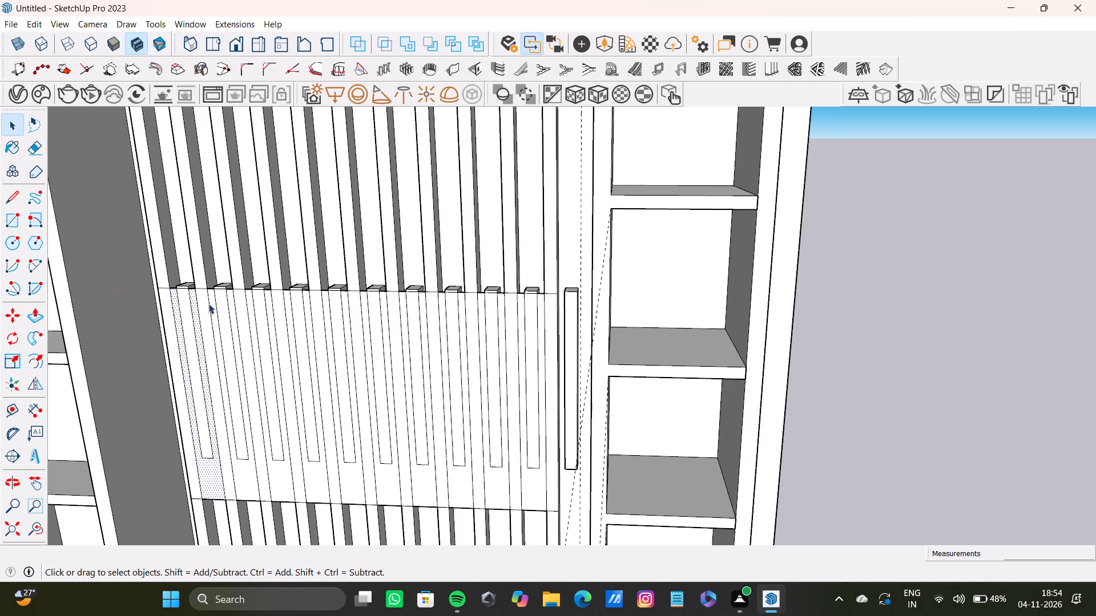
pyautogui.scroll(-3, 206, 324)
pyautogui.moveTo(206, 333); pyautogui.dragTo(207, 357, button='middle')
pyautogui.scroll(2, 205, 334)
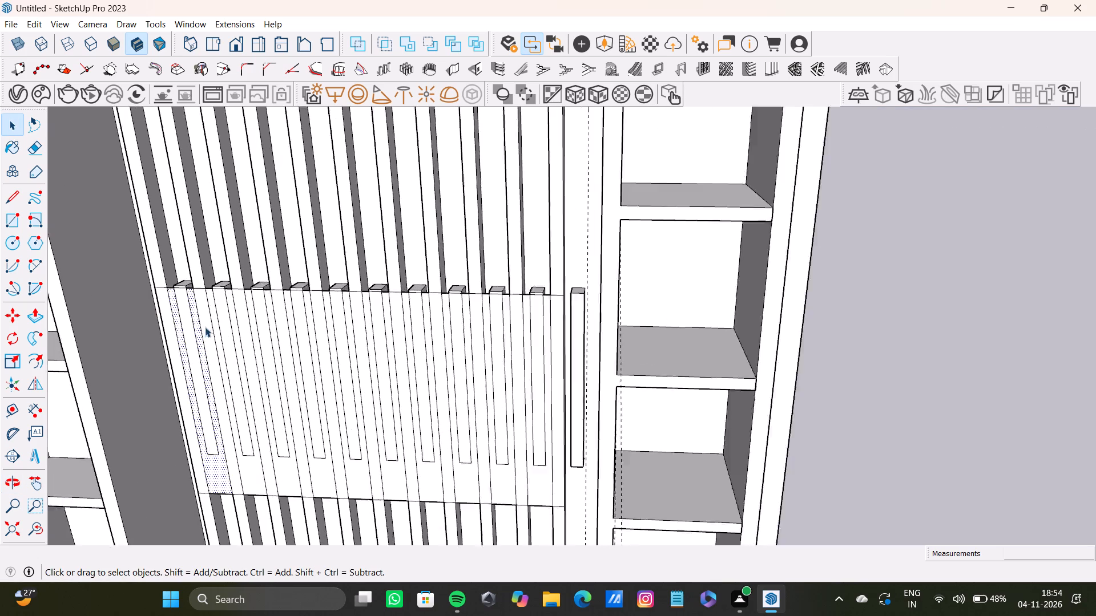
pyautogui.scroll(5, 205, 327)
pyautogui.scroll(-7, 207, 315)
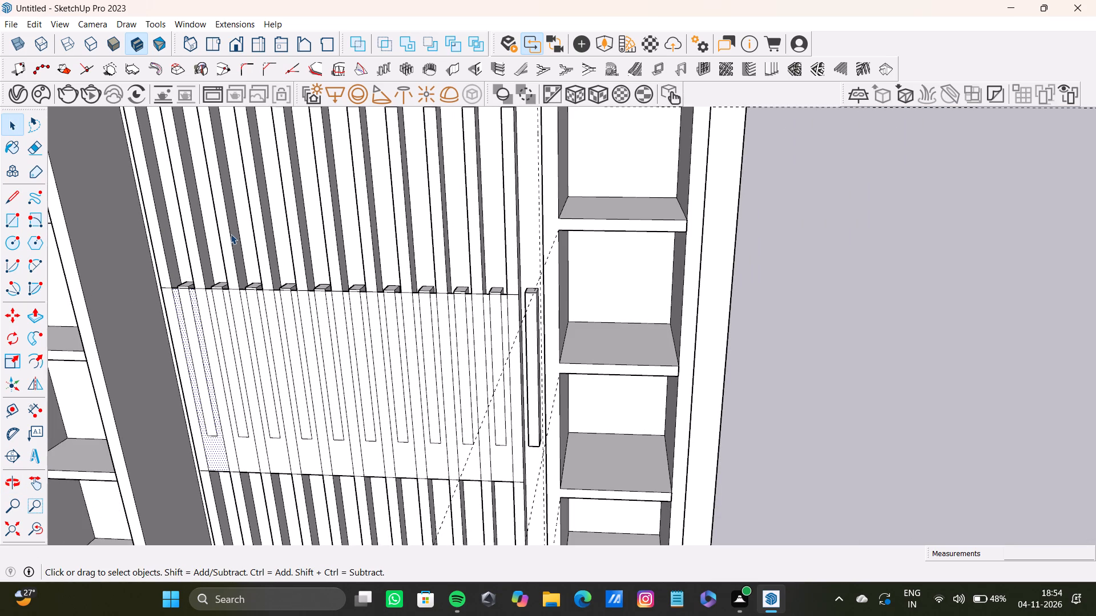
pyautogui.scroll(7, 168, 286)
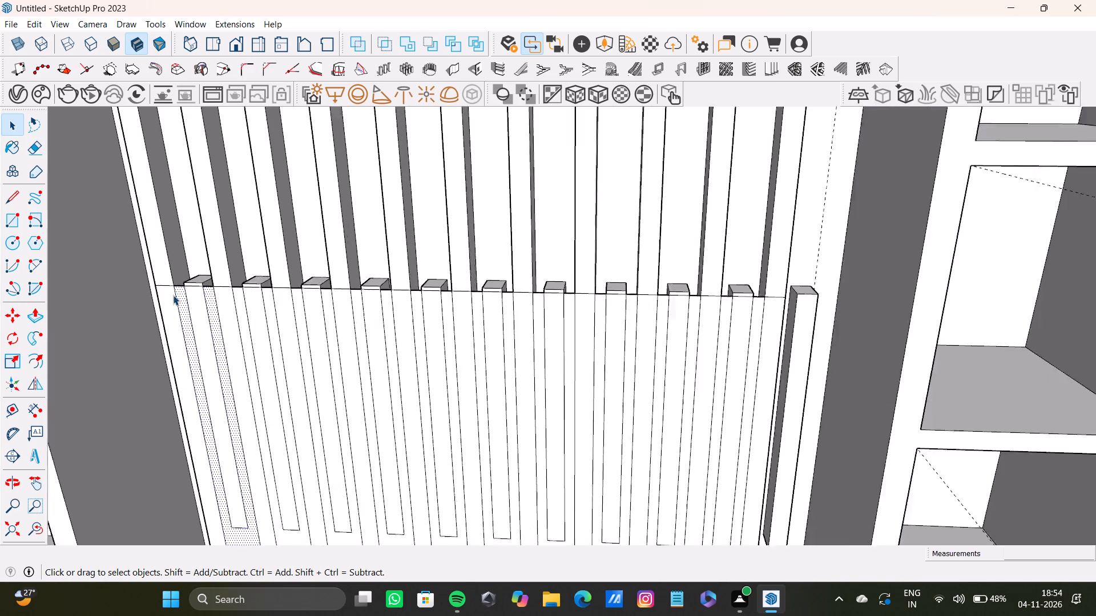
pyautogui.scroll(1, 173, 295)
pyautogui.scroll(-7, 188, 294)
pyautogui.moveTo(214, 351); pyautogui.dragTo(216, 355, button='middle')
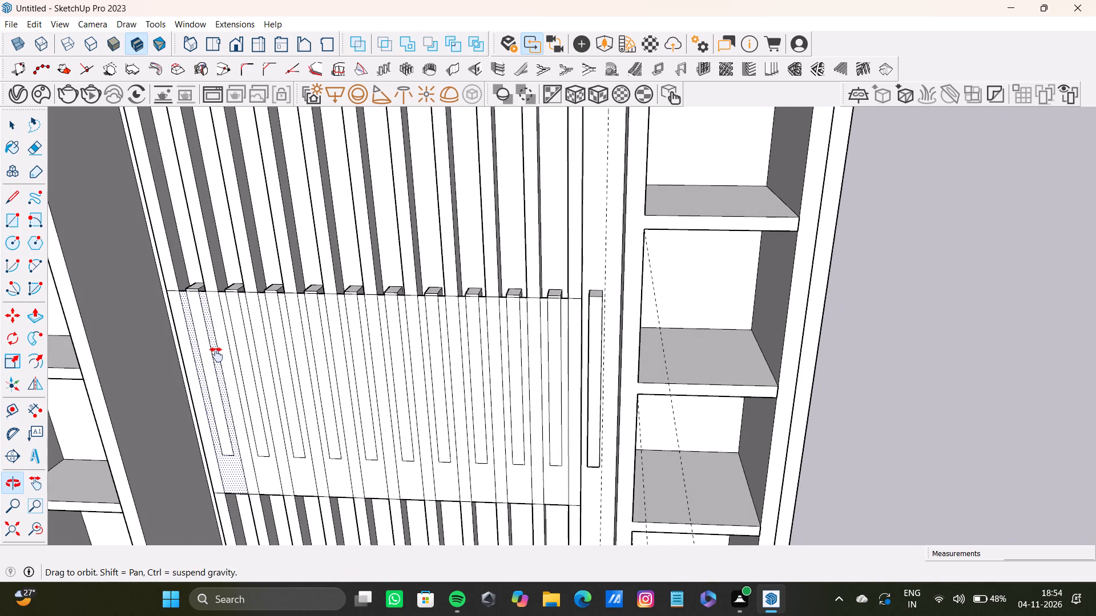
pyautogui.moveTo(216, 355); pyautogui.dragTo(228, 258, button='middle')
pyautogui.scroll(8, 228, 230)
pyautogui.click(228, 197)
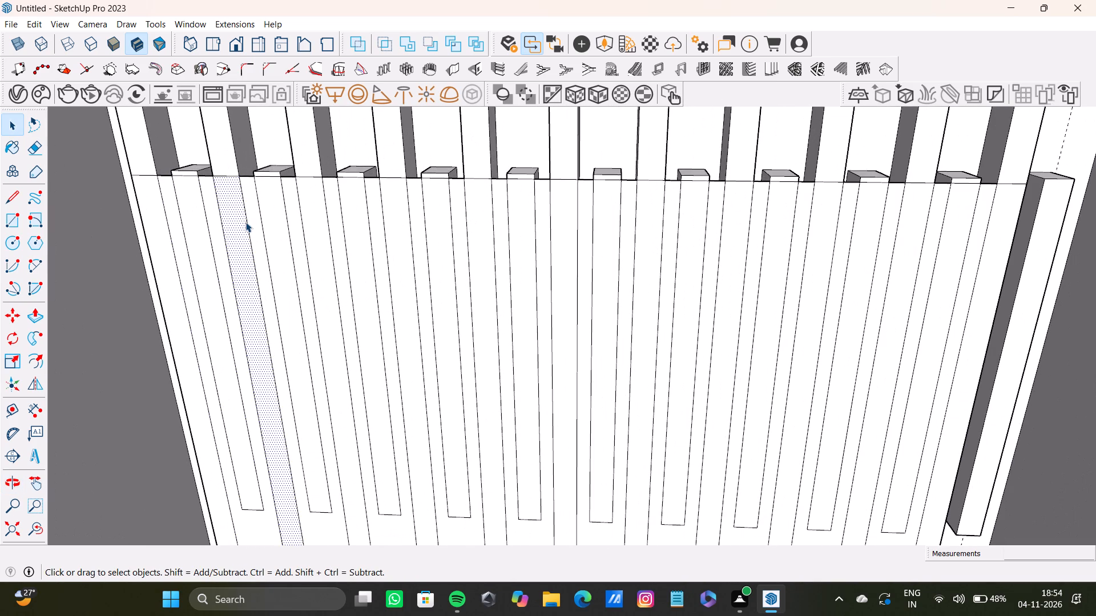
pyautogui.scroll(-7, 338, 246)
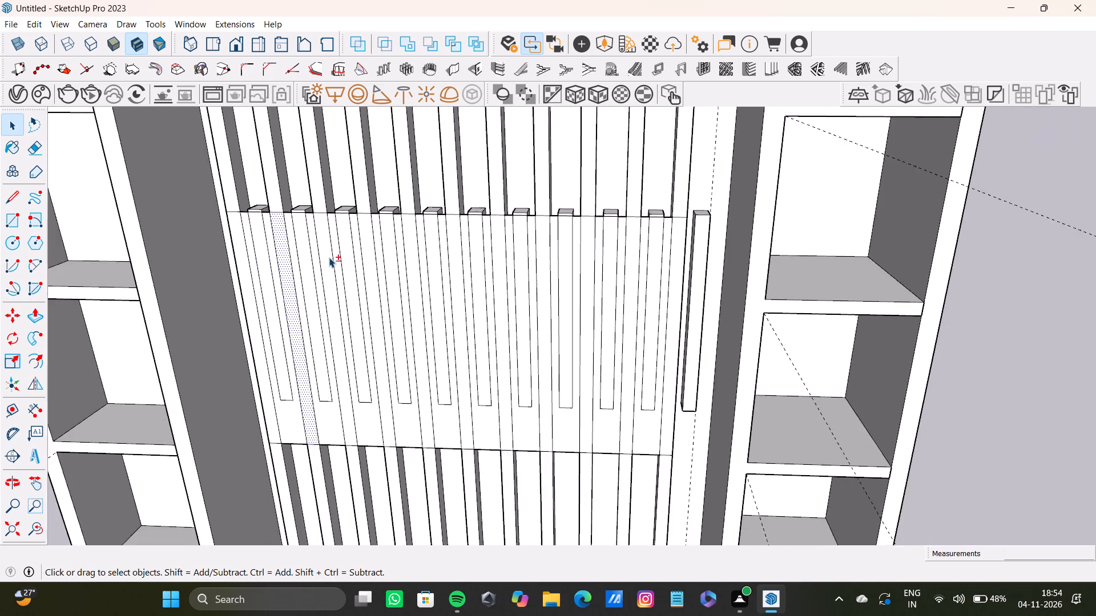
pyautogui.keyDown('shift'); pyautogui.moveTo(329, 258); pyautogui.dragTo(320, 204, button='middle'); pyautogui.keyUp('shift')
pyautogui.scroll(-4, 319, 196)
pyautogui.keyDown('shift'); pyautogui.moveTo(312, 202); pyautogui.dragTo(293, 325, button='middle'); pyautogui.keyUp('shift')
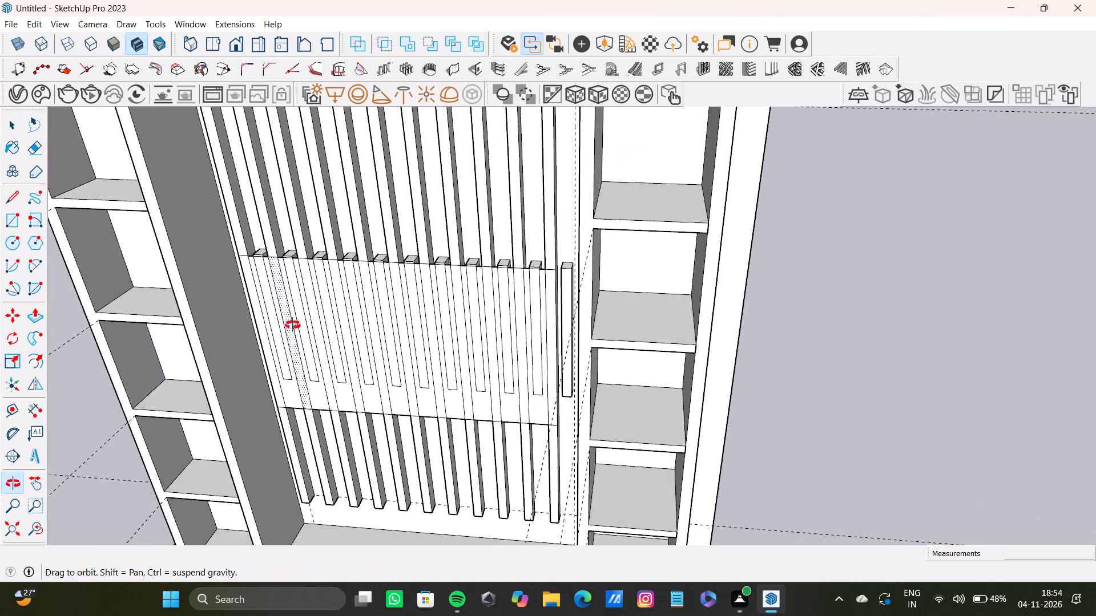
pyautogui.keyDown('shift'); pyautogui.moveTo(293, 325); pyautogui.dragTo(316, 323, button='middle'); pyautogui.keyUp('shift')
pyautogui.scroll(6, 684, 299)
pyautogui.scroll(-3, 485, 265)
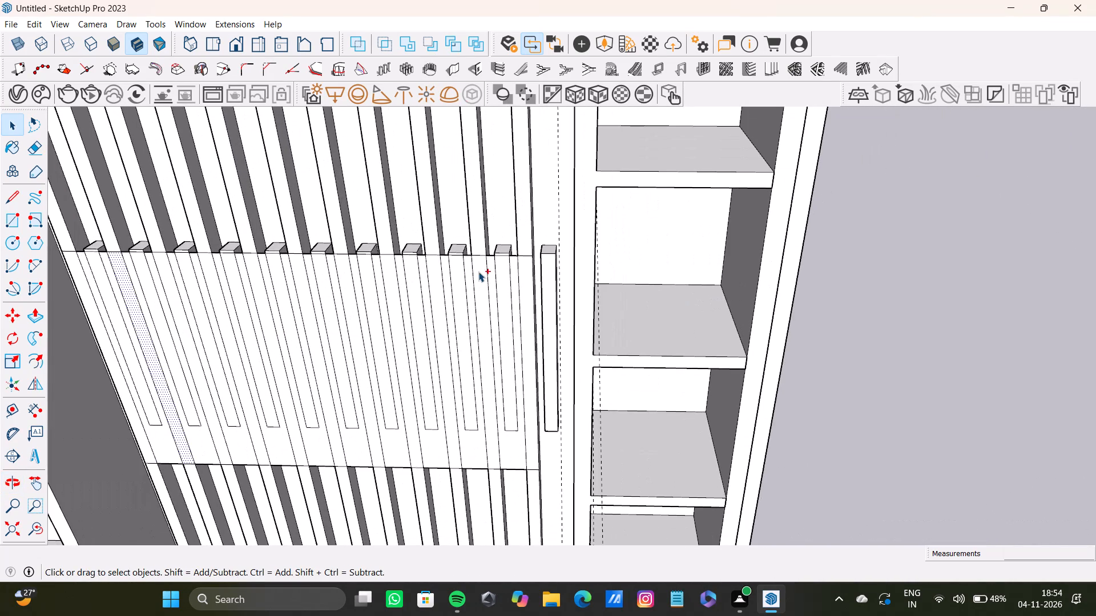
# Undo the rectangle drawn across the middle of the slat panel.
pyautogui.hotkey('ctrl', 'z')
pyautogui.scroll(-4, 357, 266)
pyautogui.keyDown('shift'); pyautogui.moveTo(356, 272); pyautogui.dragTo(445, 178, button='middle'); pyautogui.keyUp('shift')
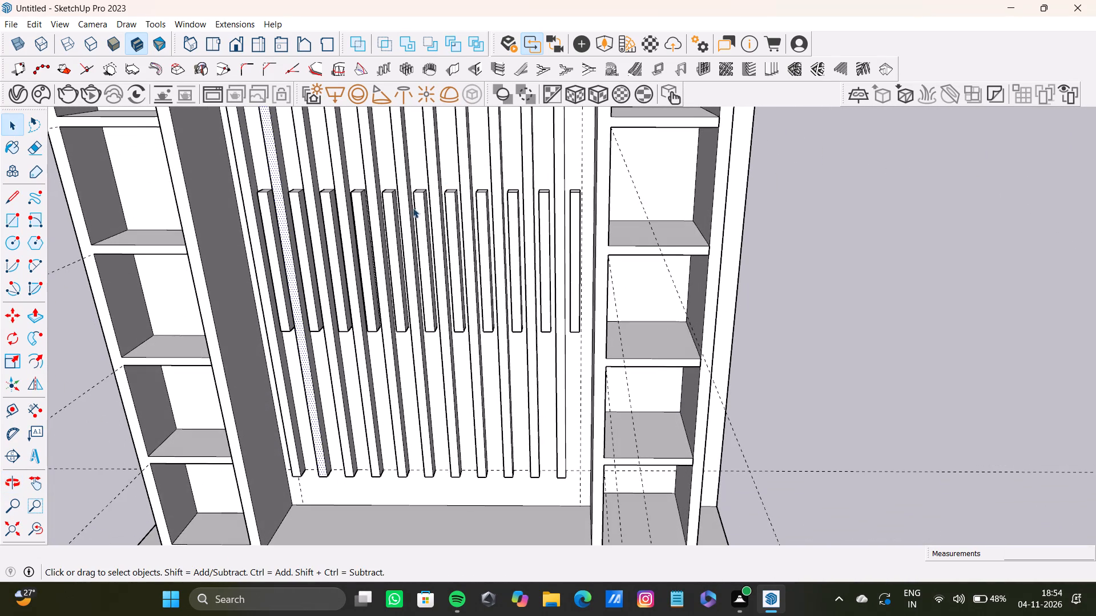
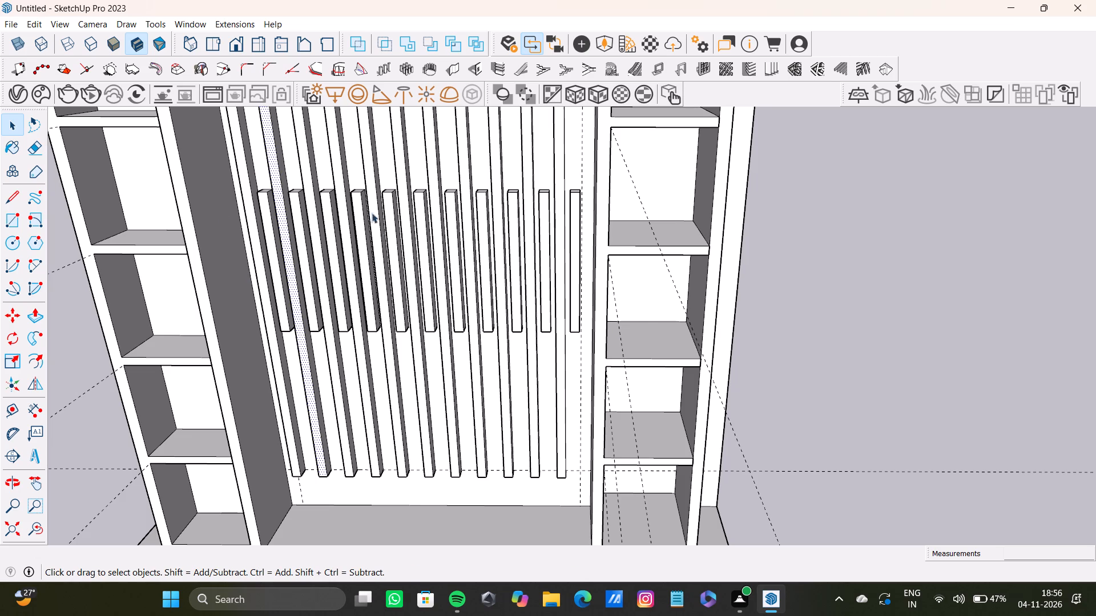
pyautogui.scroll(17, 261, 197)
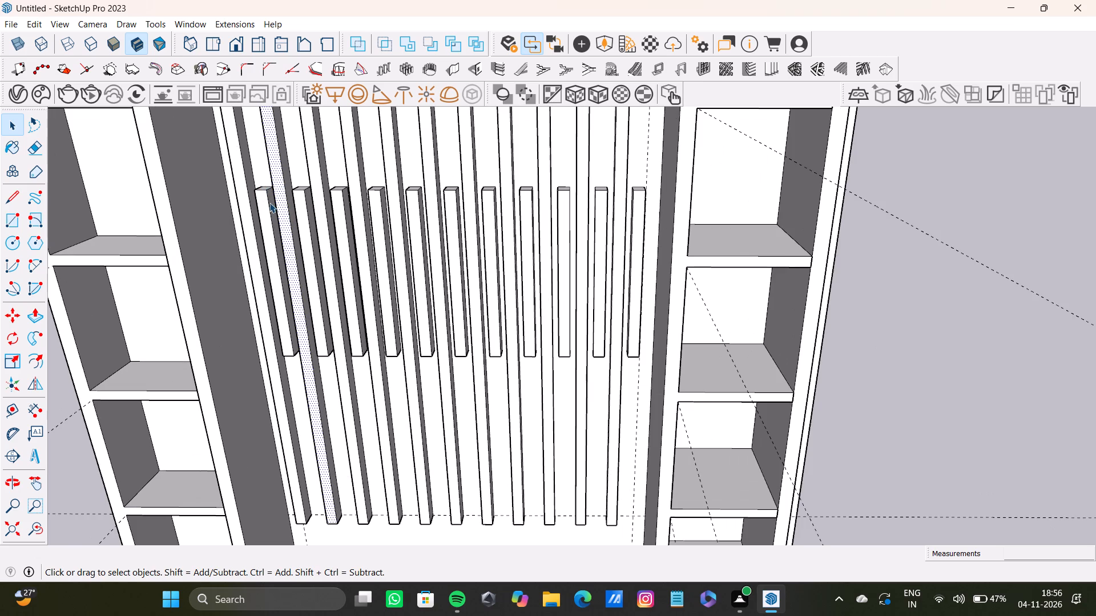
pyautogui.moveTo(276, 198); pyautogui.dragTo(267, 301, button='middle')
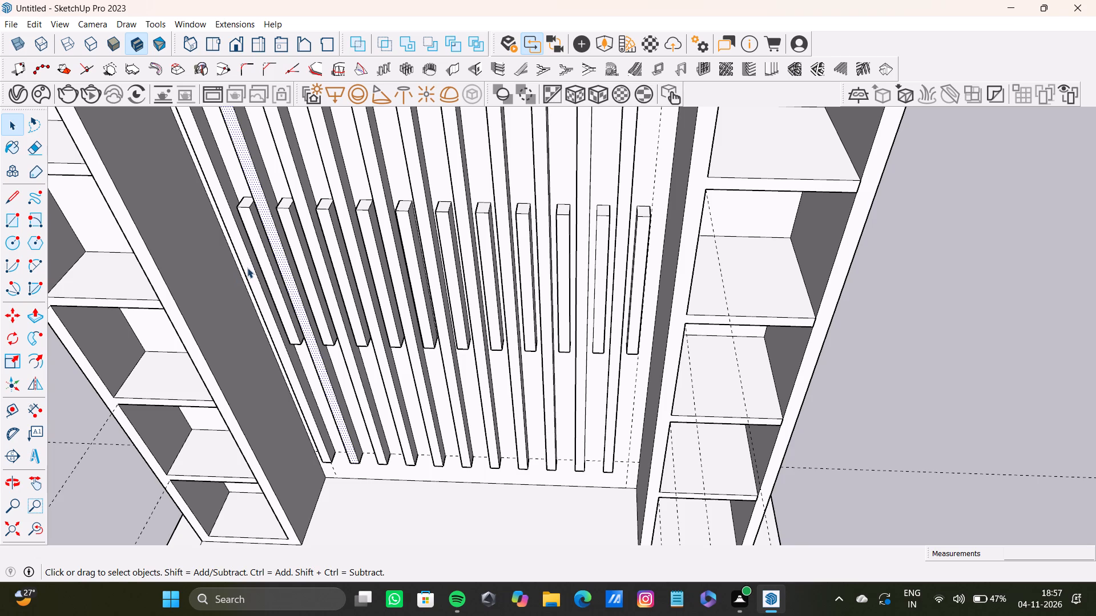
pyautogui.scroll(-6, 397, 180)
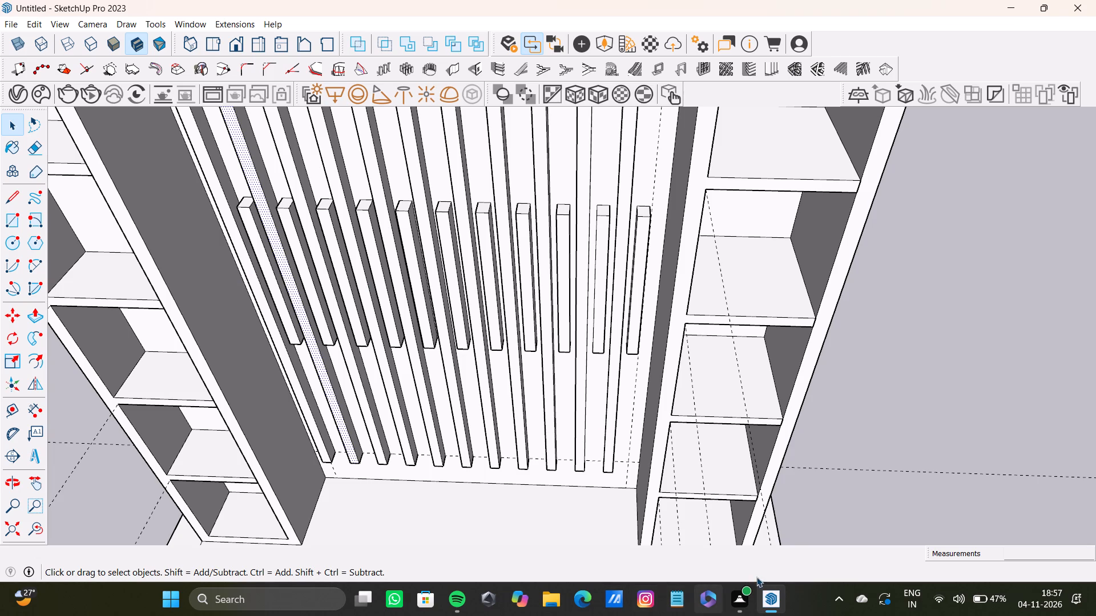
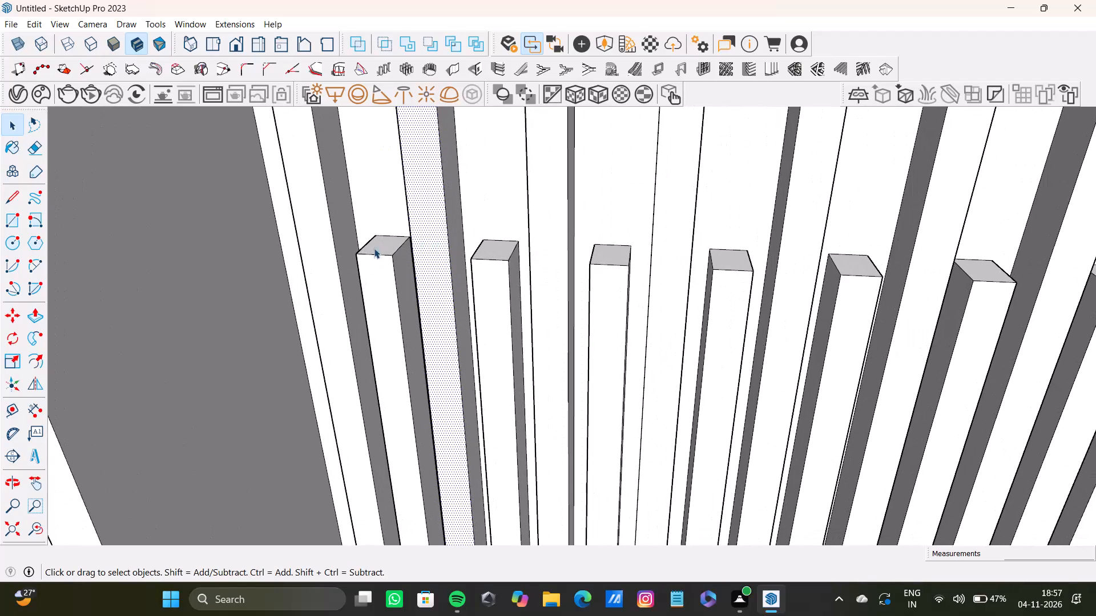
# Push/Pull the top face of the leftmost short slat upward in two pulls, the second about 11 15/16".
pyautogui.click(382, 249)
pyautogui.press('p')
pyautogui.moveTo(382, 249); pyautogui.dragTo(378, 90)
pyautogui.scroll(-8, 396, 187)
pyautogui.keyDown('shift'); pyautogui.moveTo(390, 226); pyautogui.dragTo(388, 323, button='middle'); pyautogui.keyUp('shift')
pyautogui.scroll(3, 375, 274)
pyautogui.moveTo(372, 247); pyautogui.dragTo(342, 112)
pyautogui.scroll(-3, 360, 148)
pyautogui.keyDown('shift'); pyautogui.moveTo(367, 179); pyautogui.dragTo(434, 329, button='middle'); pyautogui.keyUp('shift')
pyautogui.scroll(-3, 437, 341)
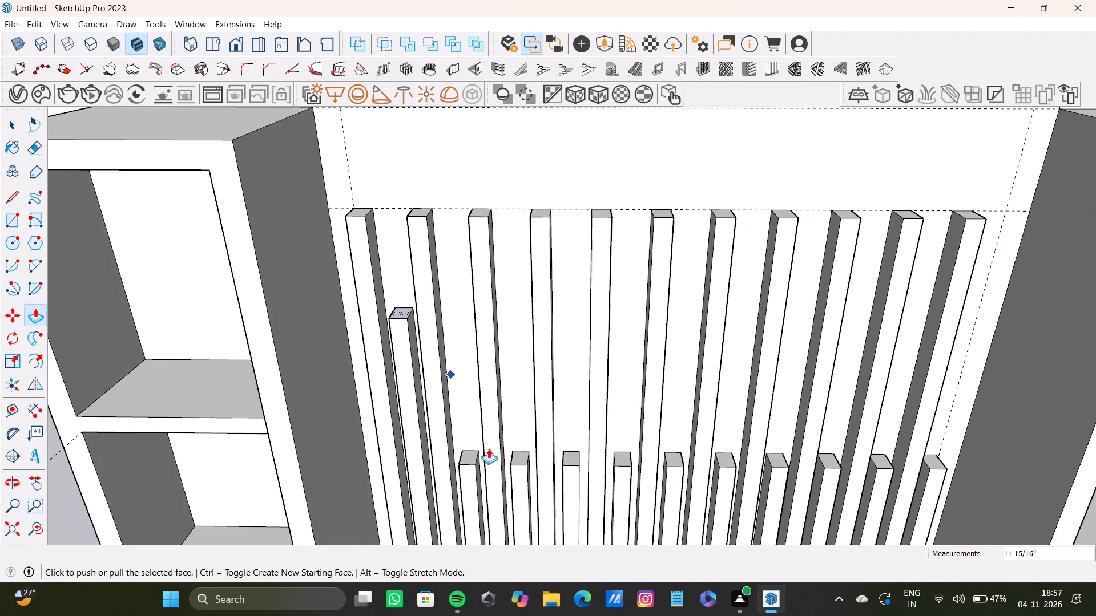
# Push/Pull the second short slat's top face up about 1' 10", plus about 5/8" more, to level it with the extended slat beside it.
pyautogui.scroll(6, 473, 461)
pyautogui.press('space')
pyautogui.click(469, 451)
pyautogui.press('0')
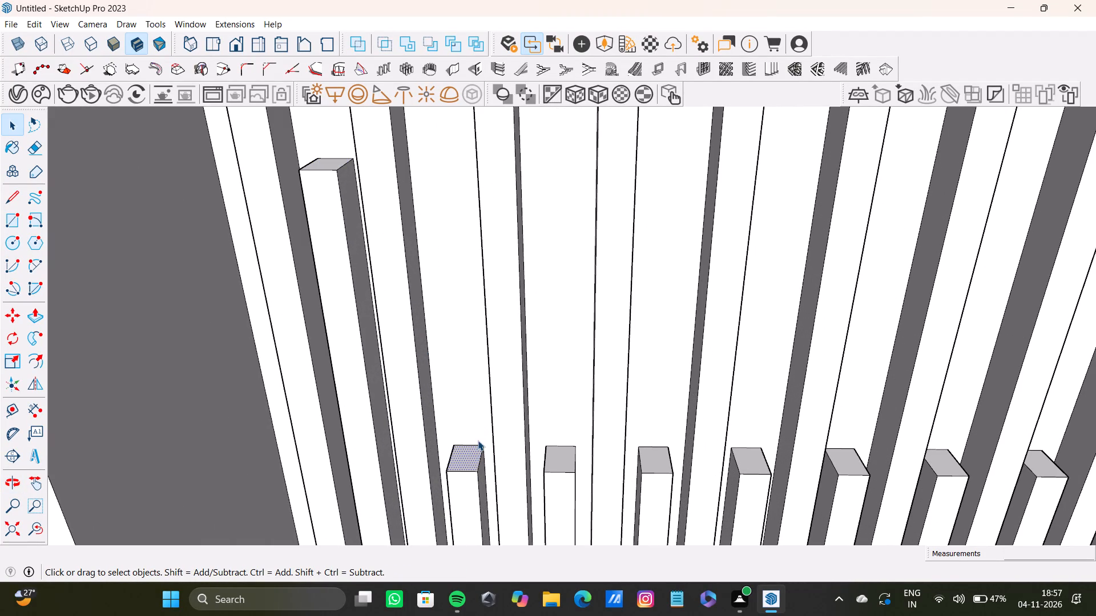
pyautogui.press('p')
pyautogui.moveTo(478, 439); pyautogui.dragTo(317, 156)
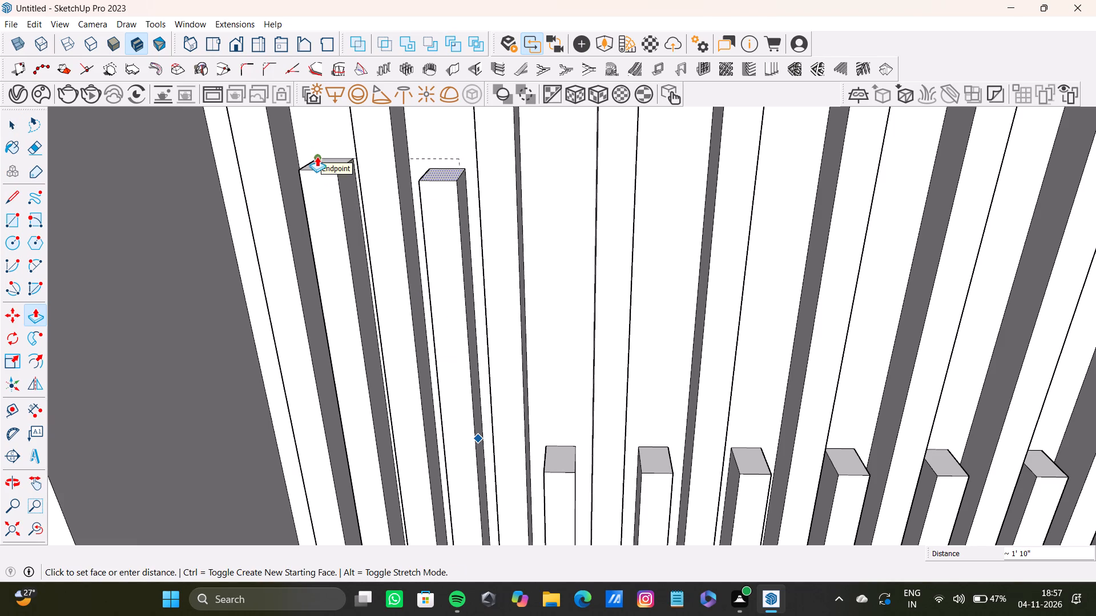
pyautogui.moveTo(317, 156); pyautogui.dragTo(319, 157)
pyautogui.scroll(3, 454, 198)
pyautogui.moveTo(437, 168); pyautogui.dragTo(268, 148)
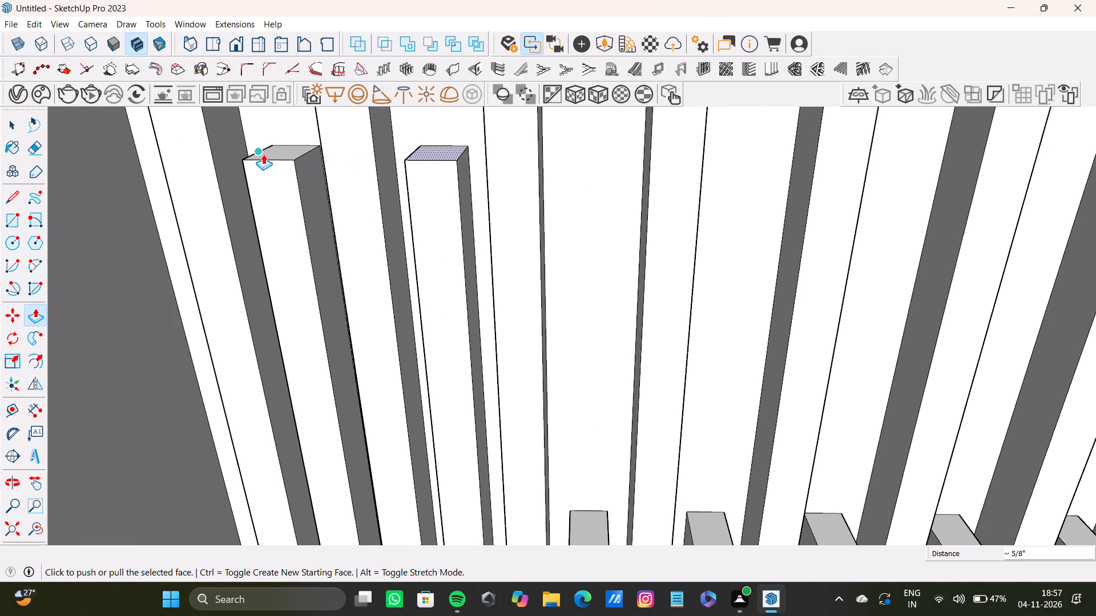
# Examine the two extended slats against the remaining short slats from the front and from above.
pyautogui.scroll(-16, 567, 323)
pyautogui.keyDown('shift'); pyautogui.moveTo(542, 374); pyautogui.dragTo(530, 269, button='middle'); pyautogui.keyUp('shift')
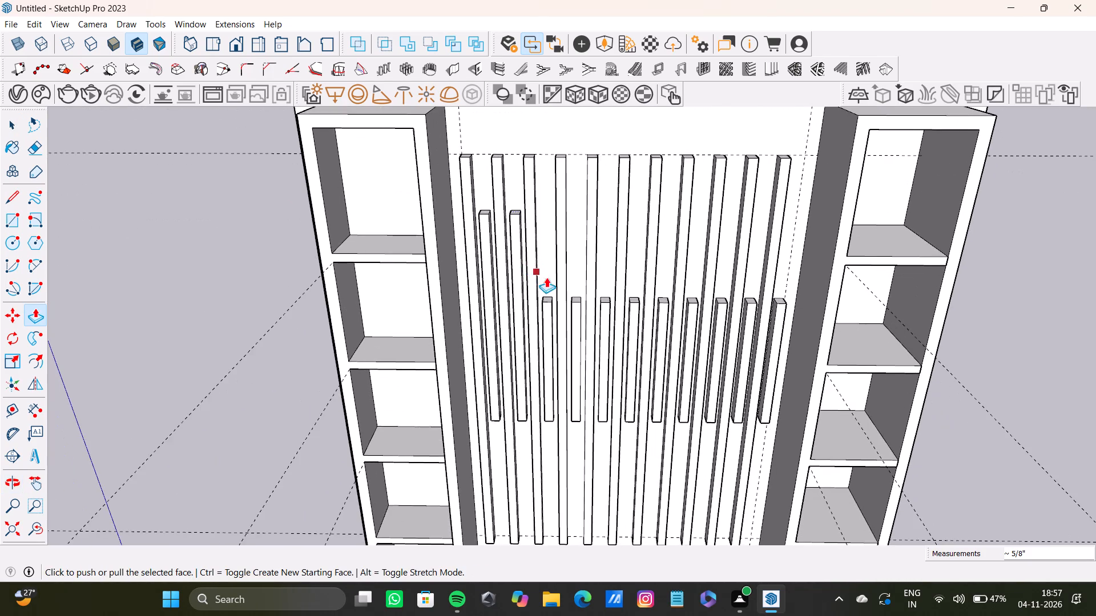
pyautogui.scroll(10, 546, 277)
pyautogui.scroll(-10, 539, 321)
pyautogui.scroll(-3, 554, 378)
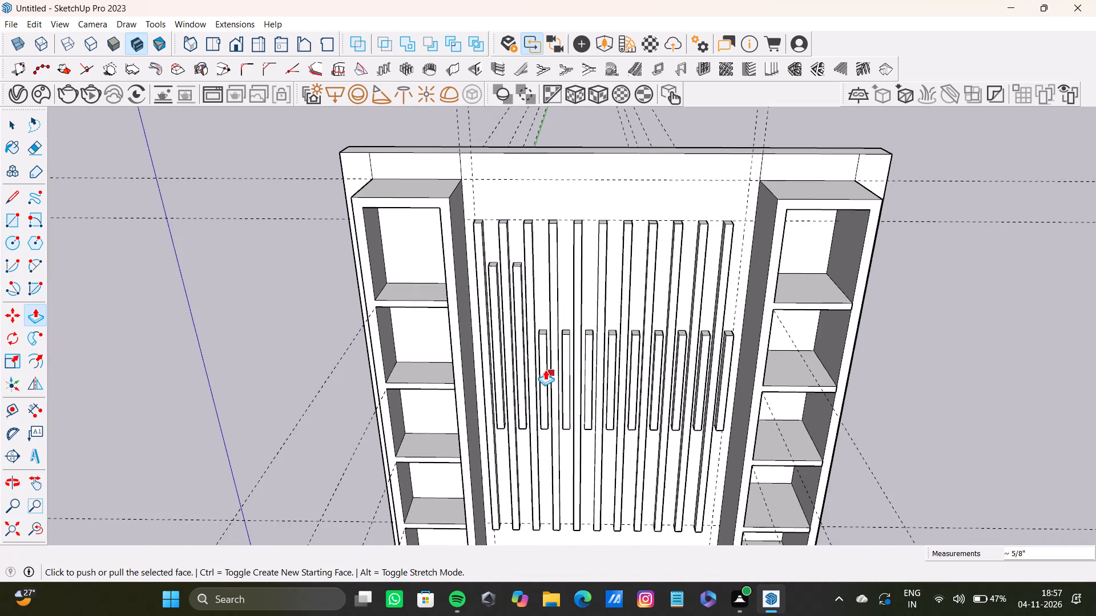
pyautogui.moveTo(545, 370); pyautogui.dragTo(498, 304, button='middle')
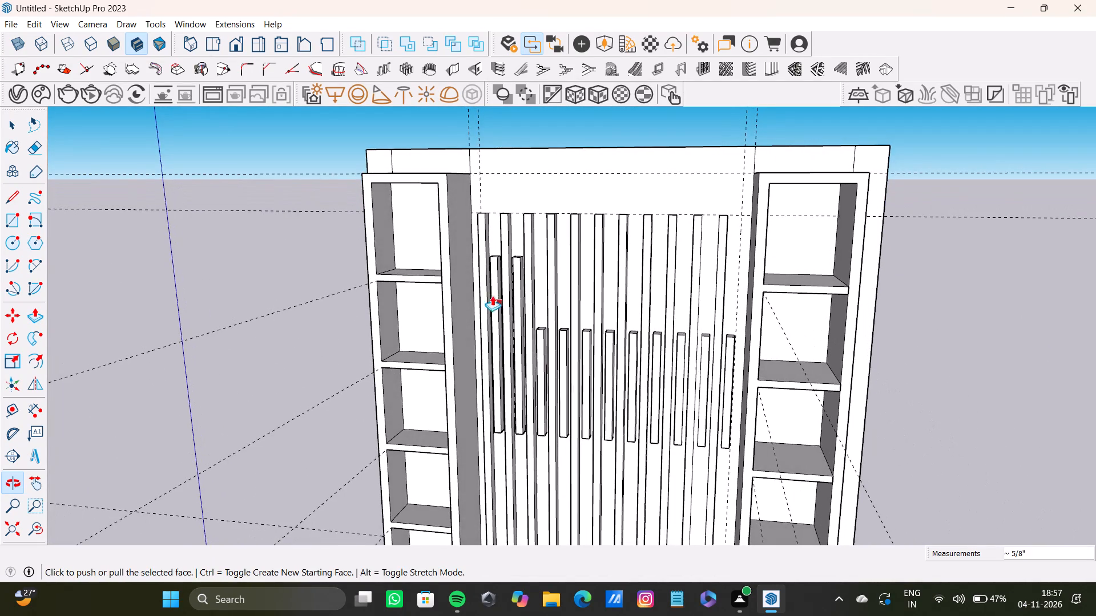
pyautogui.scroll(11, 493, 275)
pyautogui.moveTo(504, 281); pyautogui.dragTo(548, 390, button='middle')
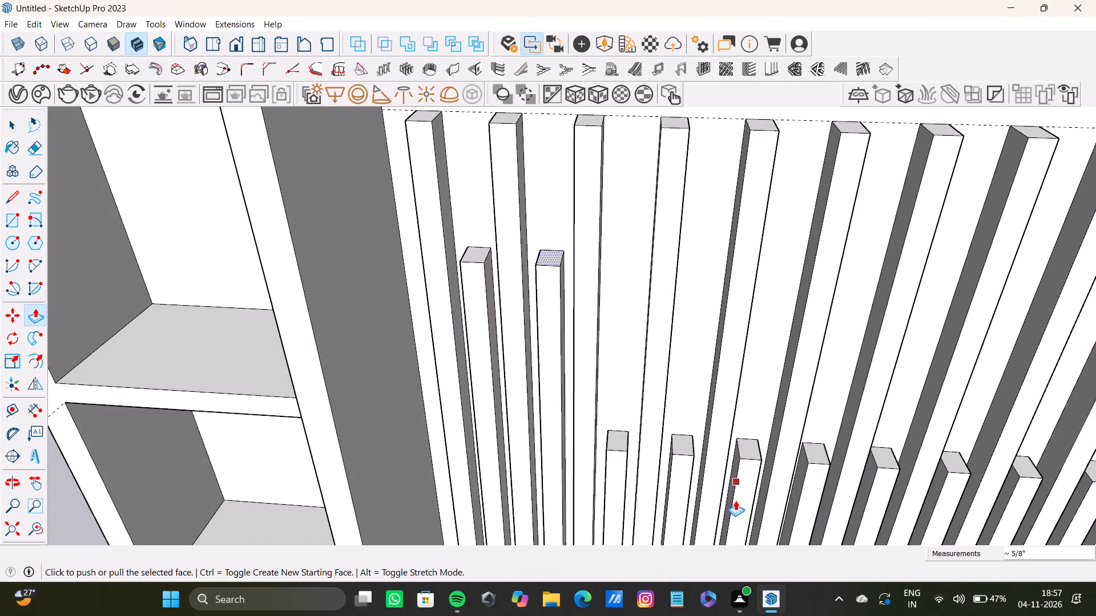
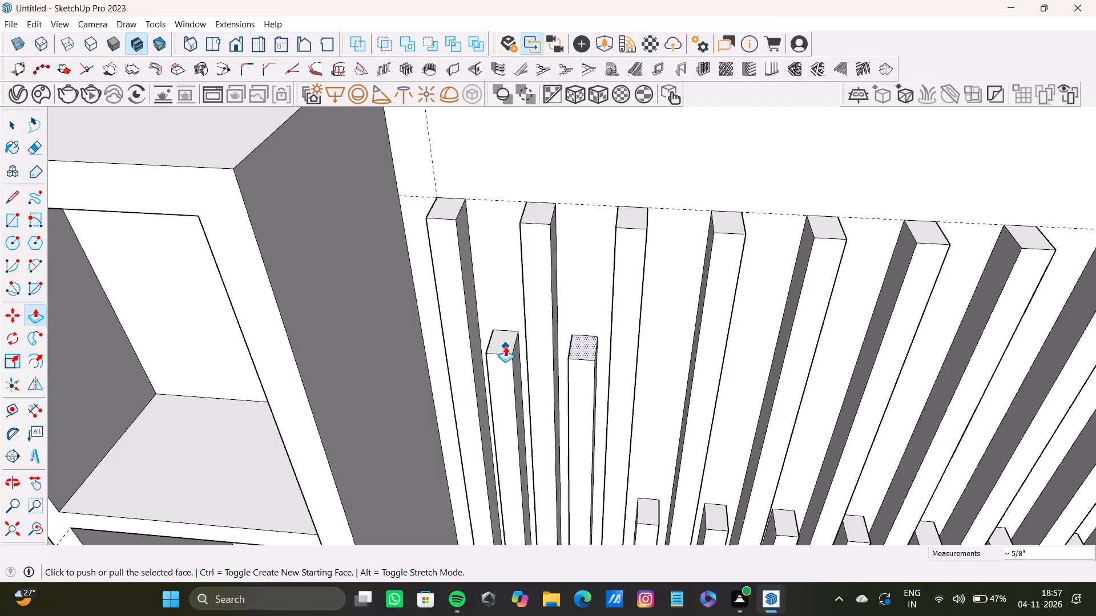
# Push/Pull the top faces of the two partly raised short slats up level with the tall slats beside them.
pyautogui.press('space')
pyautogui.click(497, 343)
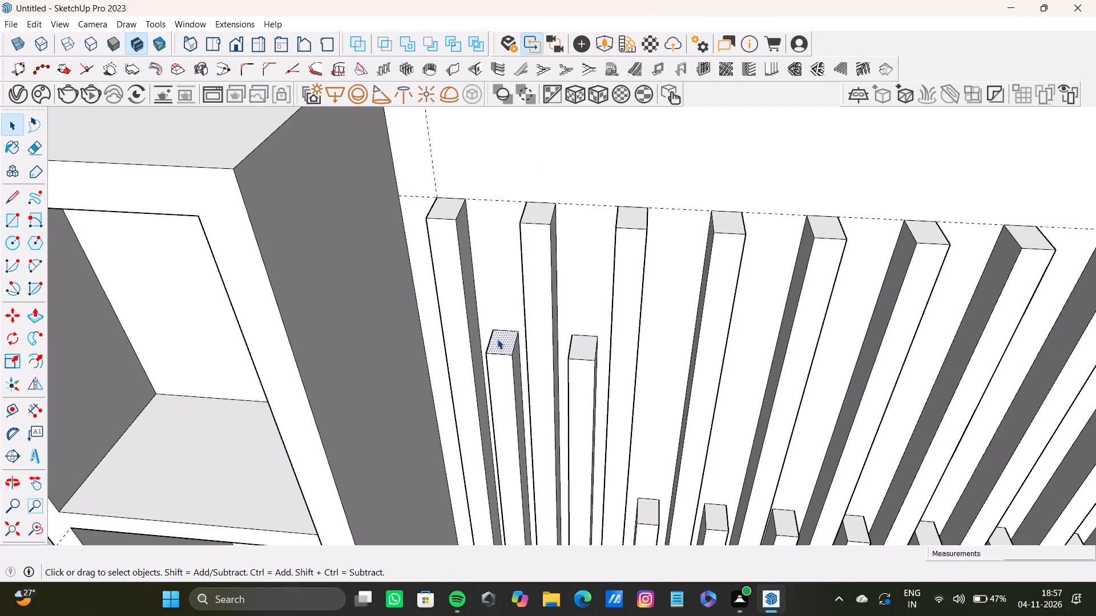
pyautogui.press('p')
pyautogui.moveTo(497, 338); pyautogui.dragTo(453, 204)
pyautogui.press('space')
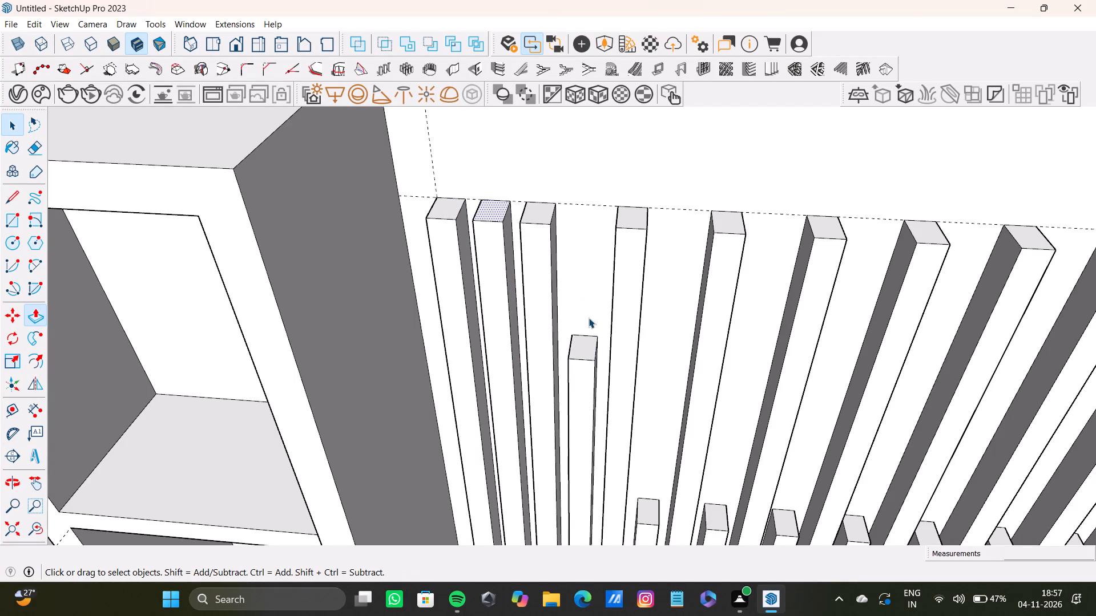
pyautogui.click(586, 347)
pyautogui.press('p')
pyautogui.moveTo(582, 344); pyautogui.dragTo(528, 212)
# Push/Pull the third short slat's top face upward in two pulls to the height of the tall slats.
pyautogui.scroll(-3, 573, 301)
pyautogui.keyDown('shift'); pyautogui.moveTo(599, 339); pyautogui.dragTo(522, 253, button='middle'); pyautogui.keyUp('shift')
pyautogui.scroll(3, 559, 342)
pyautogui.press('space')
pyautogui.click(574, 414)
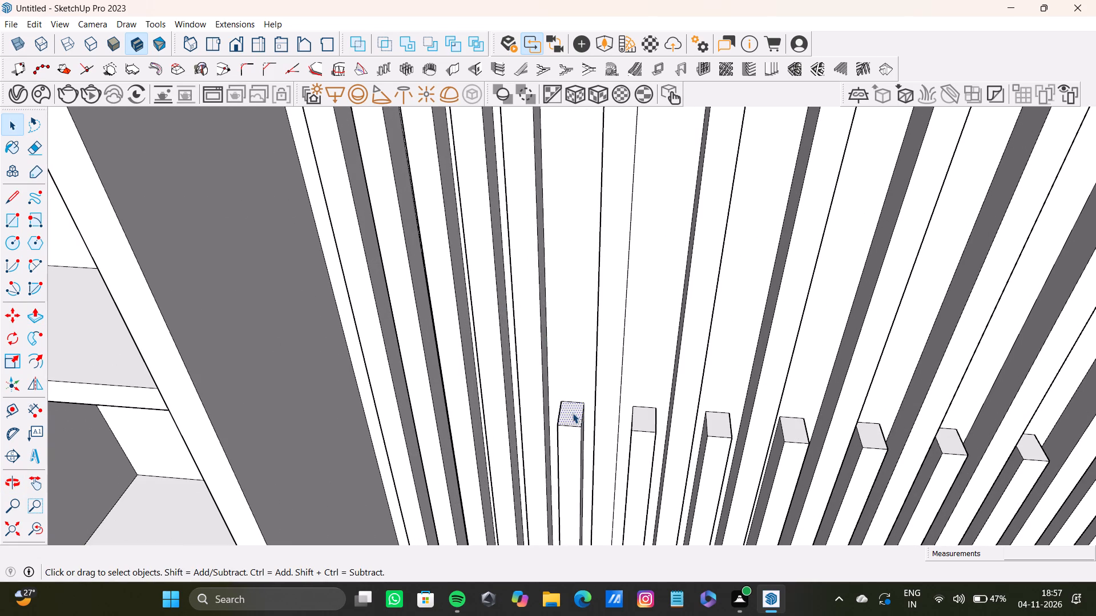
pyautogui.press('p')
pyautogui.moveTo(573, 413); pyautogui.dragTo(514, 237)
pyautogui.scroll(-3, 508, 233)
pyautogui.keyDown('shift'); pyautogui.moveTo(509, 231); pyautogui.dragTo(526, 361, button='middle'); pyautogui.keyUp('shift')
pyautogui.moveTo(566, 366); pyautogui.dragTo(525, 232)
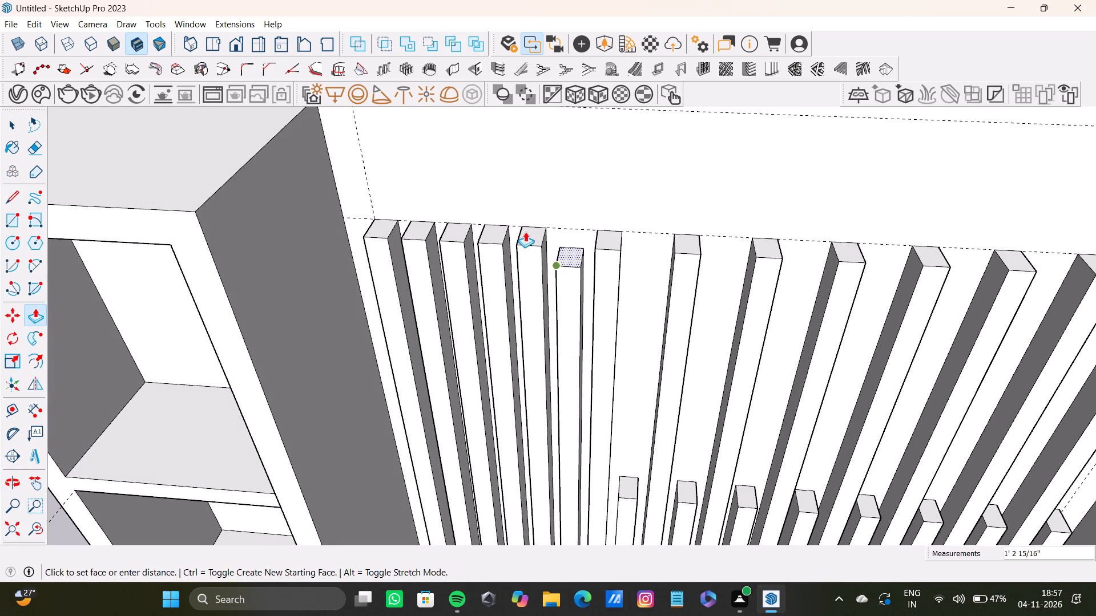
pyautogui.moveTo(525, 232); pyautogui.dragTo(522, 228)
# Push/Pull the top faces of the fourth and fifth short slats up level with the tall slats.
pyautogui.press('space')
pyautogui.click(628, 490)
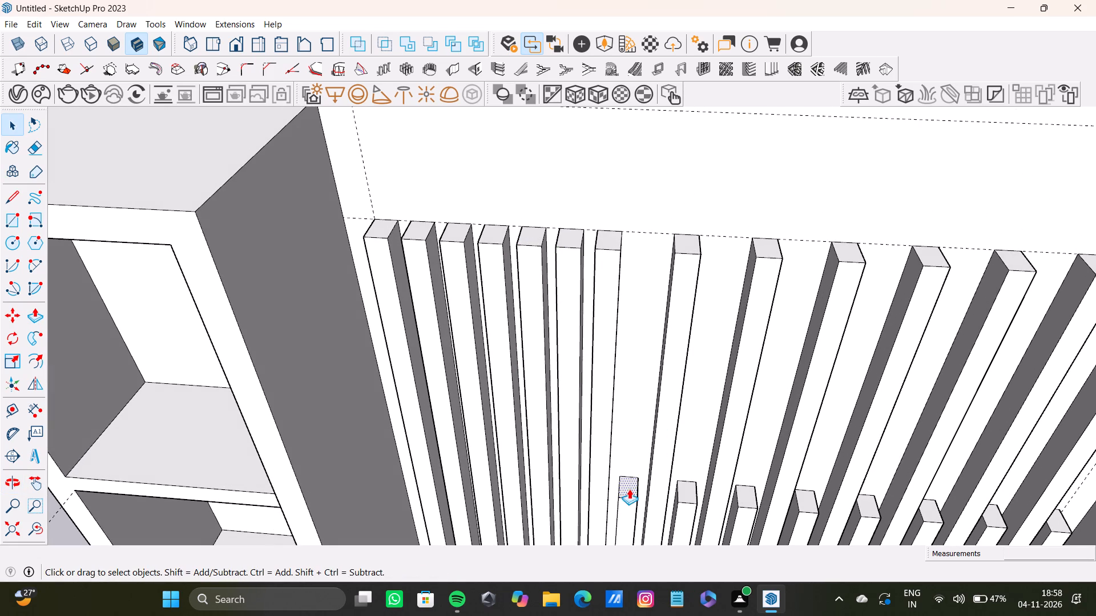
pyautogui.press('p')
pyautogui.moveTo(629, 489); pyautogui.dragTo(585, 250)
pyautogui.press('space')
pyautogui.click(684, 494)
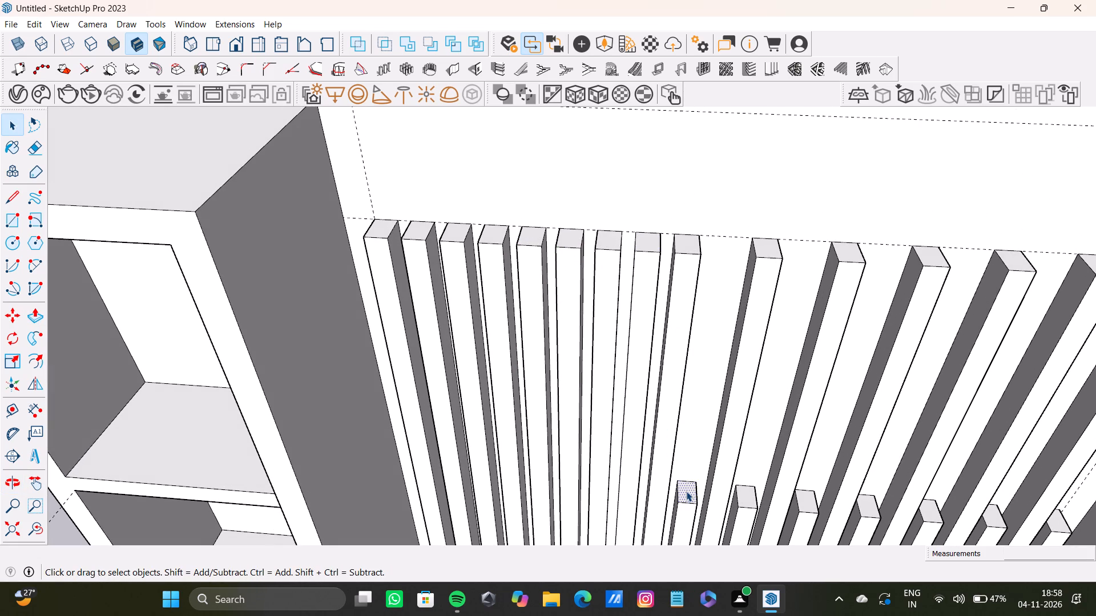
pyautogui.press('p')
pyautogui.moveTo(685, 492); pyautogui.dragTo(670, 243)
# Push/Pull the top faces of the sixth and seventh short slats up level with the tall slats, raising the seventh 3'.
pyautogui.scroll(-3, 704, 331)
pyautogui.keyDown('shift'); pyautogui.moveTo(719, 339); pyautogui.dragTo(559, 335, button='middle'); pyautogui.keyUp('shift')
pyautogui.scroll(3, 620, 372)
pyautogui.press('space')
pyautogui.click(599, 488)
pyautogui.press('p')
pyautogui.moveTo(601, 487); pyautogui.dragTo(575, 374)
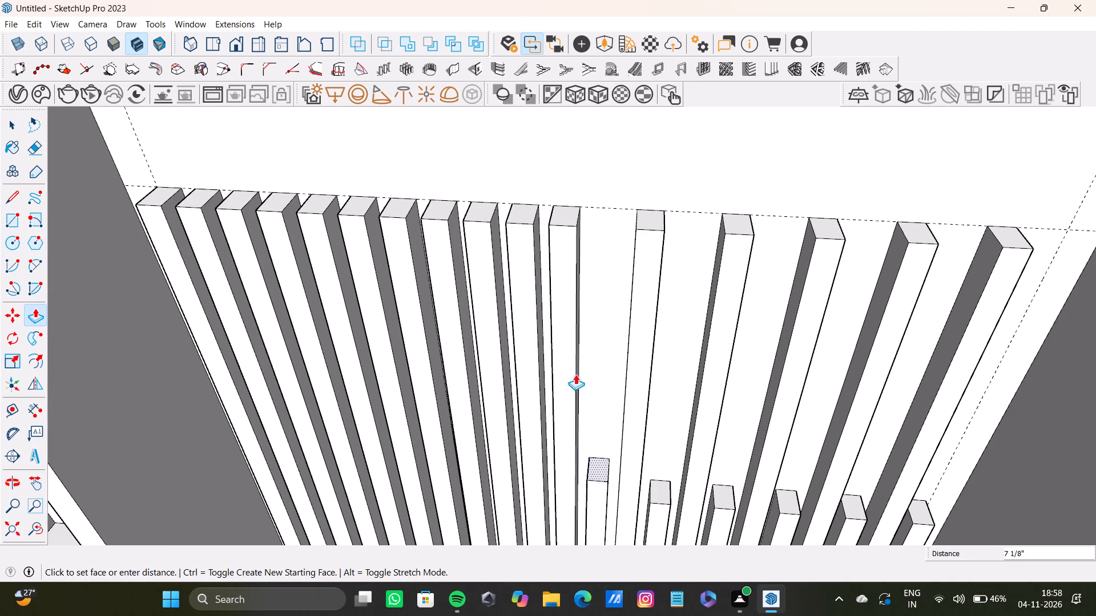
pyautogui.moveTo(575, 374); pyautogui.dragTo(557, 214)
pyautogui.press('space')
pyautogui.click(657, 495)
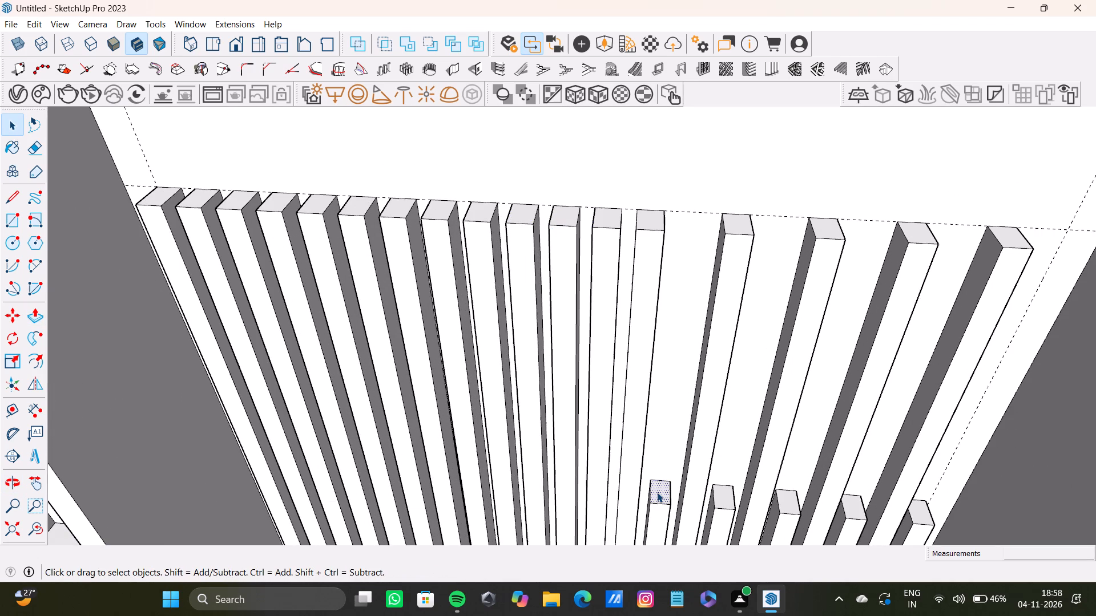
pyautogui.press('p')
pyautogui.moveTo(657, 492); pyautogui.dragTo(634, 222)
# Push/Pull the top faces of the eighth and ninth short slats up level with the tall slats.
pyautogui.scroll(-2, 639, 275)
pyautogui.keyDown('shift'); pyautogui.moveTo(640, 278); pyautogui.dragTo(594, 242, button='middle'); pyautogui.keyUp('shift')
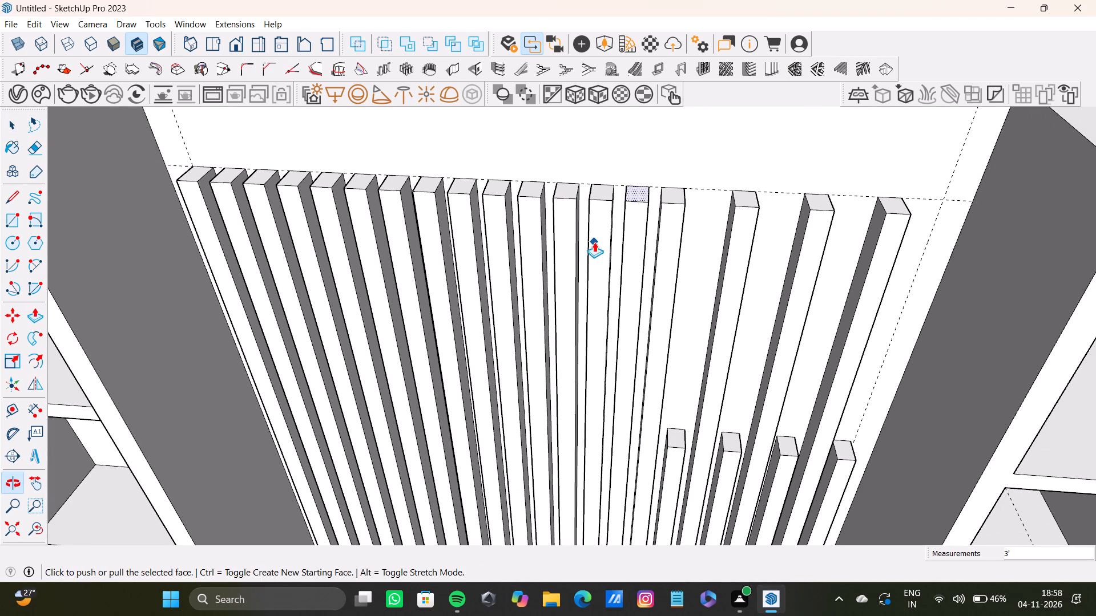
pyautogui.press('space')
pyautogui.click(674, 440)
pyautogui.press('p')
pyautogui.moveTo(671, 427); pyautogui.dragTo(668, 411)
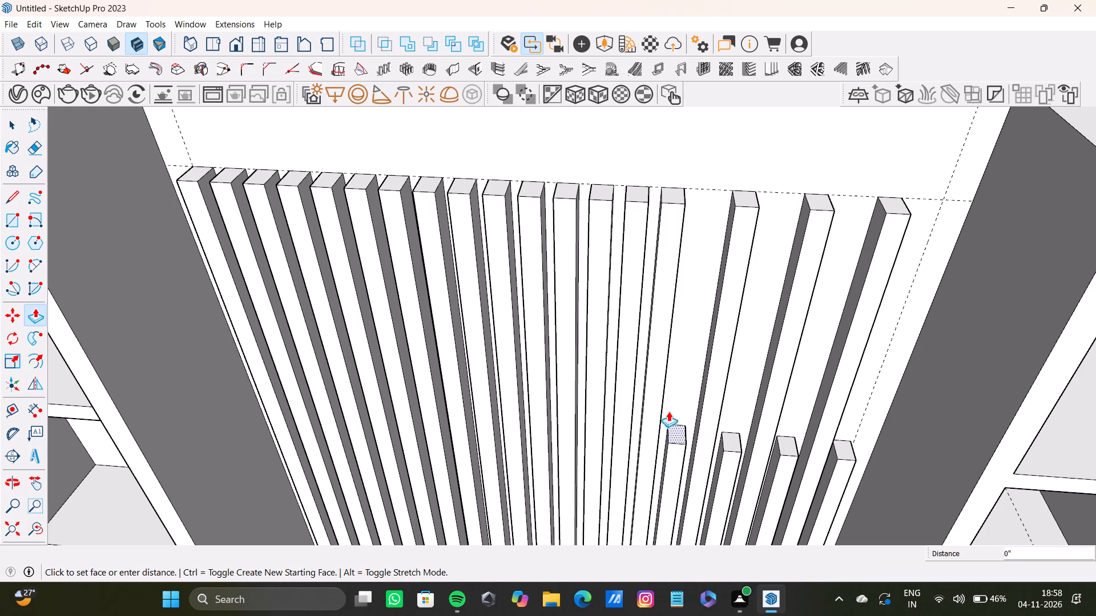
pyautogui.moveTo(668, 411); pyautogui.dragTo(638, 181)
pyautogui.moveTo(712, 188); pyautogui.dragTo(659, 207)
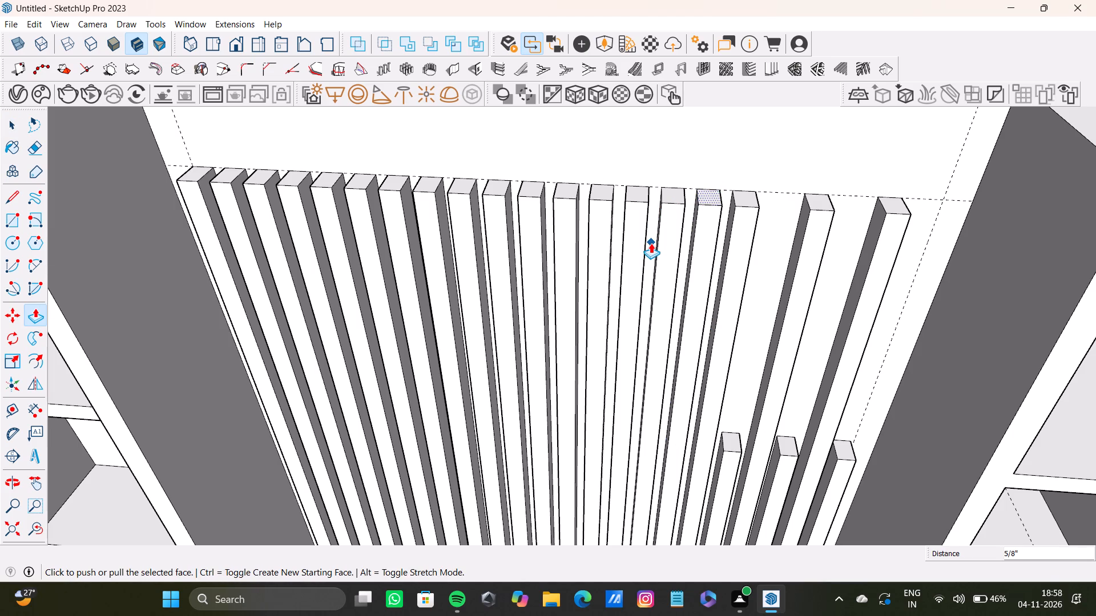
pyautogui.press('space')
pyautogui.click(730, 444)
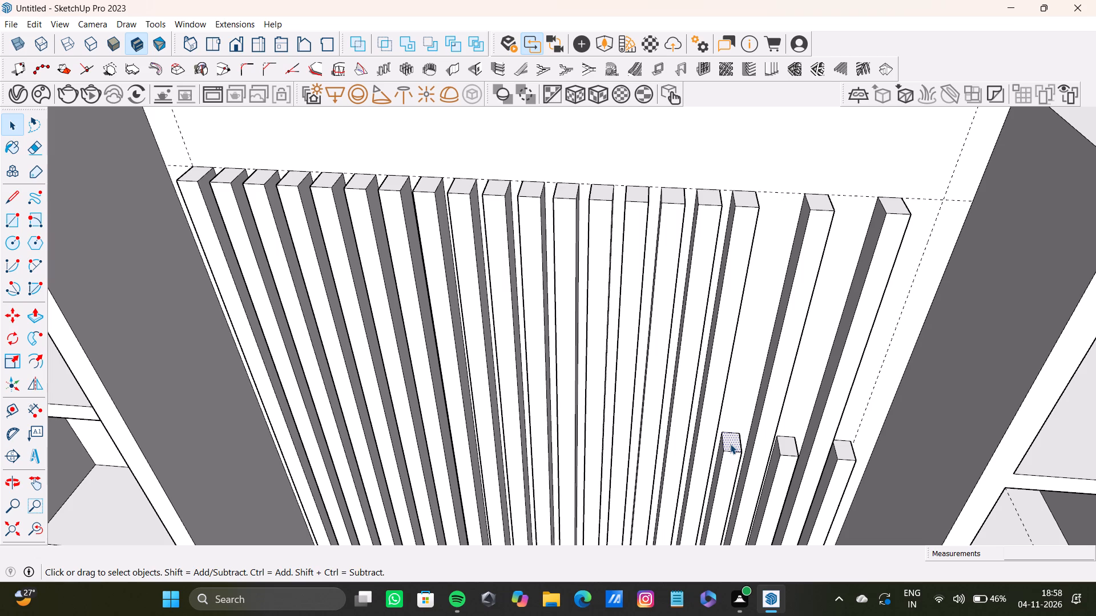
pyautogui.press('p')
pyautogui.moveTo(730, 444); pyautogui.dragTo(734, 191)
# Push/Pull the top faces of the last two short slats up level with the tall slats, raising the final one 3'.
pyautogui.press('space')
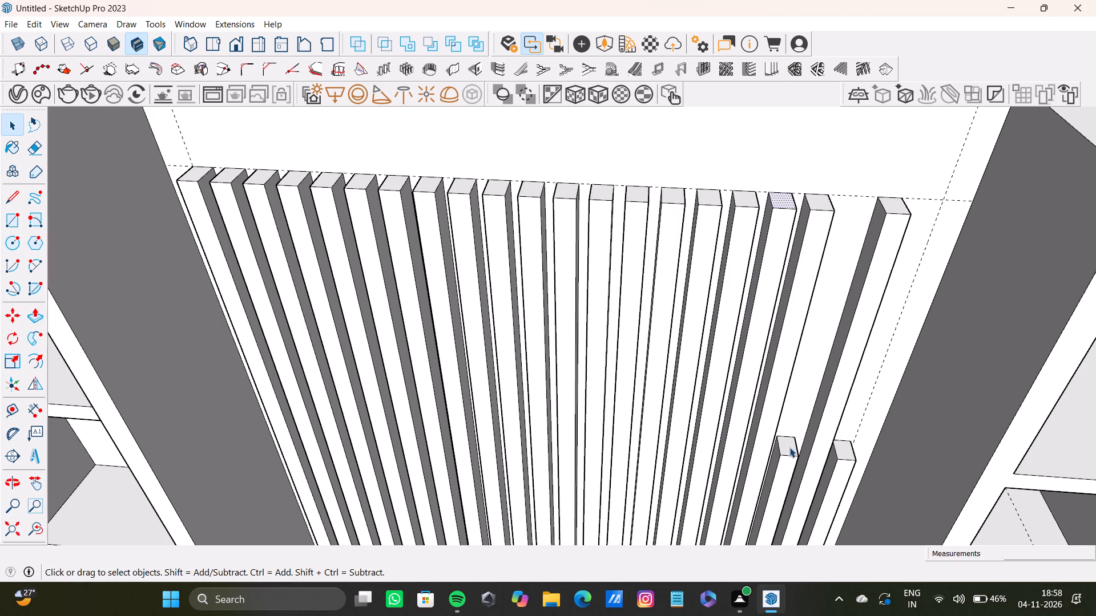
pyautogui.click(789, 447)
pyautogui.press('p')
pyautogui.moveTo(789, 445); pyautogui.dragTo(792, 202)
pyautogui.press('space')
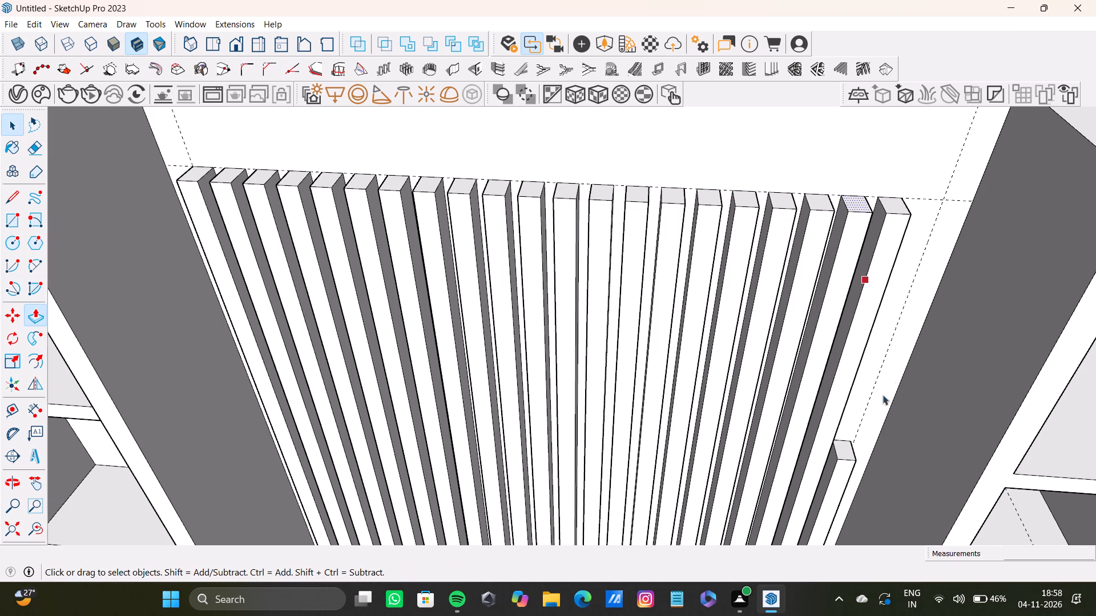
pyautogui.click(845, 453)
pyautogui.press('p')
pyautogui.moveTo(848, 449); pyautogui.dragTo(882, 205)
# Push/Pull the bottom face of the first slat ending just above the slab down about 3 3/8".
pyautogui.scroll(-10, 733, 362)
pyautogui.moveTo(707, 419); pyautogui.dragTo(625, 226, button='middle')
pyautogui.scroll(-4, 635, 261)
pyautogui.moveTo(616, 329); pyautogui.dragTo(887, 271, button='middle')
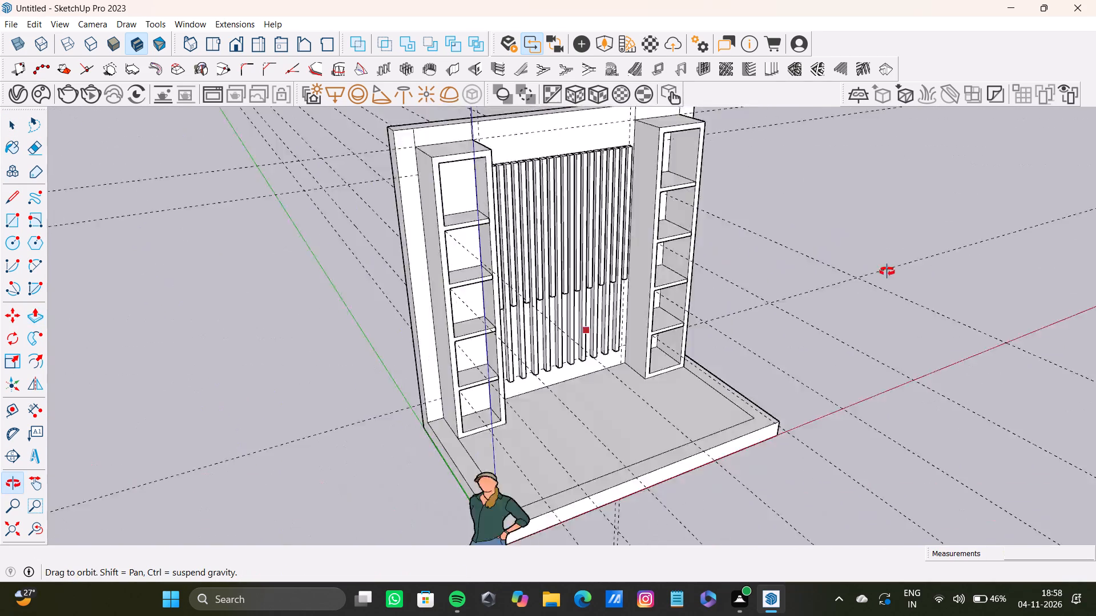
pyautogui.moveTo(887, 271); pyautogui.dragTo(591, 275, button='middle')
pyautogui.scroll(16, 574, 372)
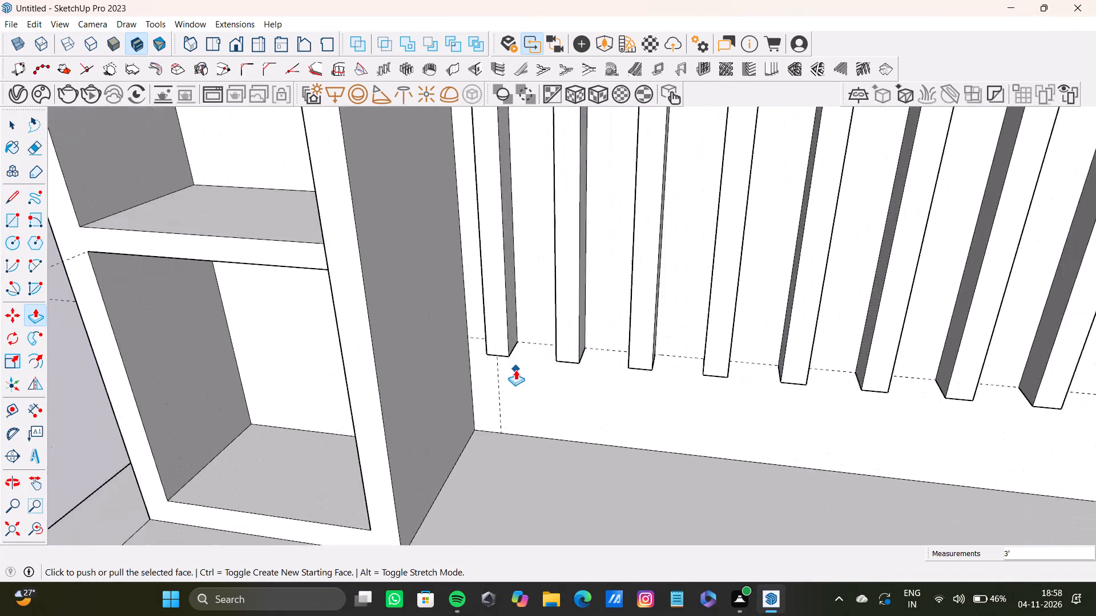
pyautogui.moveTo(515, 370); pyautogui.dragTo(487, 214, button='middle')
pyautogui.scroll(6, 515, 343)
pyautogui.moveTo(512, 412); pyautogui.dragTo(507, 378, button='middle')
pyautogui.scroll(4, 506, 396)
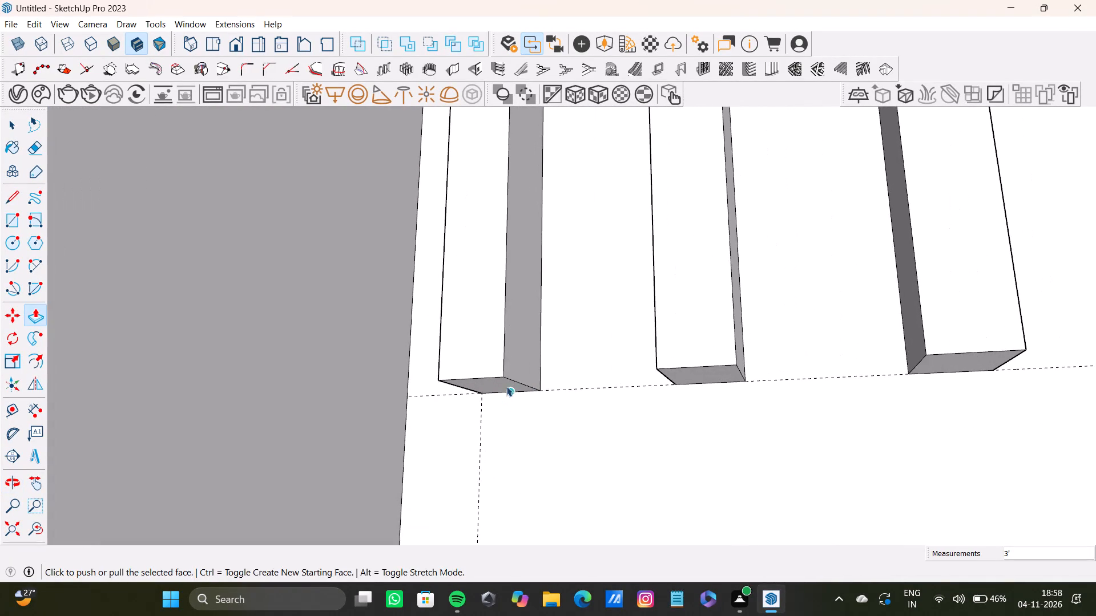
pyautogui.press('space')
pyautogui.click(504, 379)
pyautogui.click(506, 388)
pyautogui.press('p')
pyautogui.moveTo(507, 378); pyautogui.dragTo(488, 484)
# Push/Pull the same slat's bottom face further down about 4 3/16" and 4 7/16" to reach the slab.
pyautogui.scroll(-3, 507, 467)
pyautogui.keyDown('shift'); pyautogui.moveTo(508, 467); pyautogui.dragTo(528, 259, button='middle'); pyautogui.keyUp('shift')
pyautogui.click(31, 528)
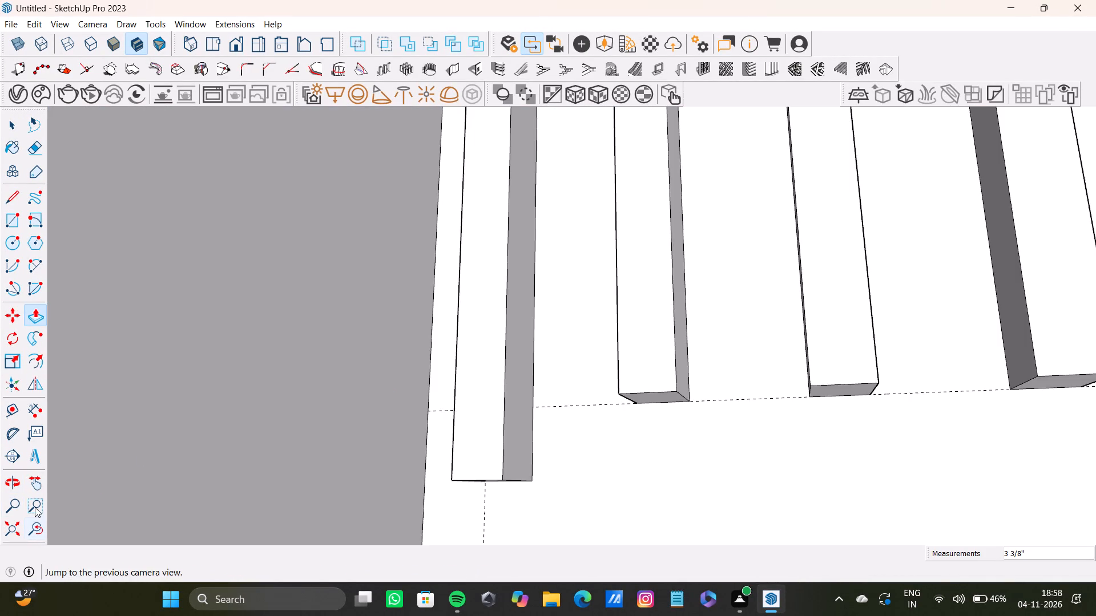
pyautogui.scroll(4, 490, 403)
pyautogui.keyDown('shift'); pyautogui.moveTo(490, 404); pyautogui.dragTo(436, 254, button='middle'); pyautogui.keyUp('shift')
pyautogui.moveTo(461, 376); pyautogui.dragTo(461, 523)
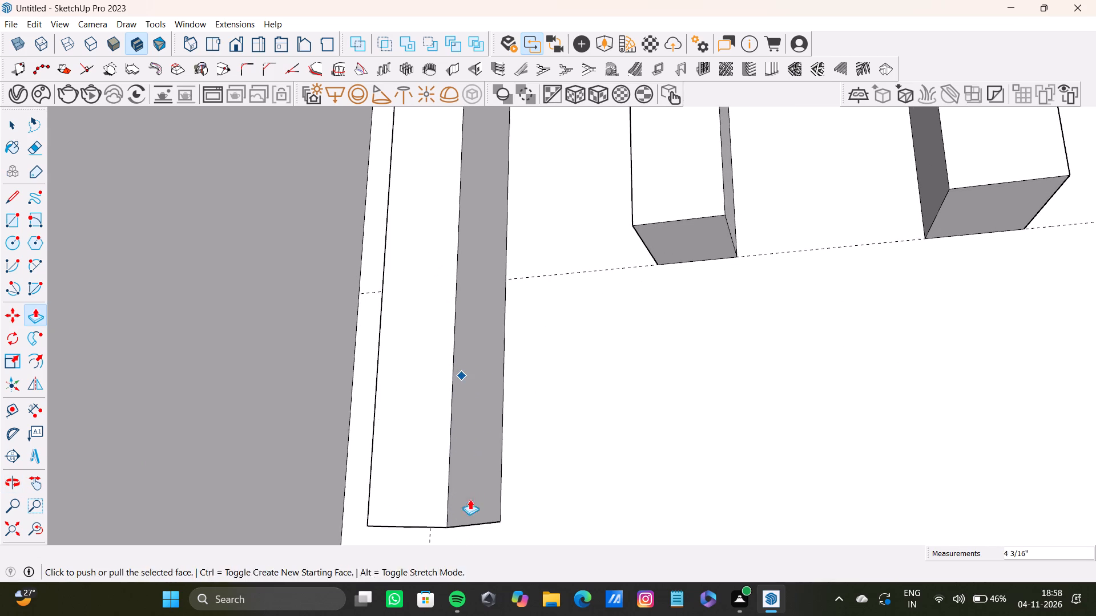
pyautogui.keyDown('shift'); pyautogui.moveTo(476, 495); pyautogui.dragTo(507, 327, button='middle'); pyautogui.keyUp('shift')
pyautogui.moveTo(498, 341); pyautogui.dragTo(489, 538)
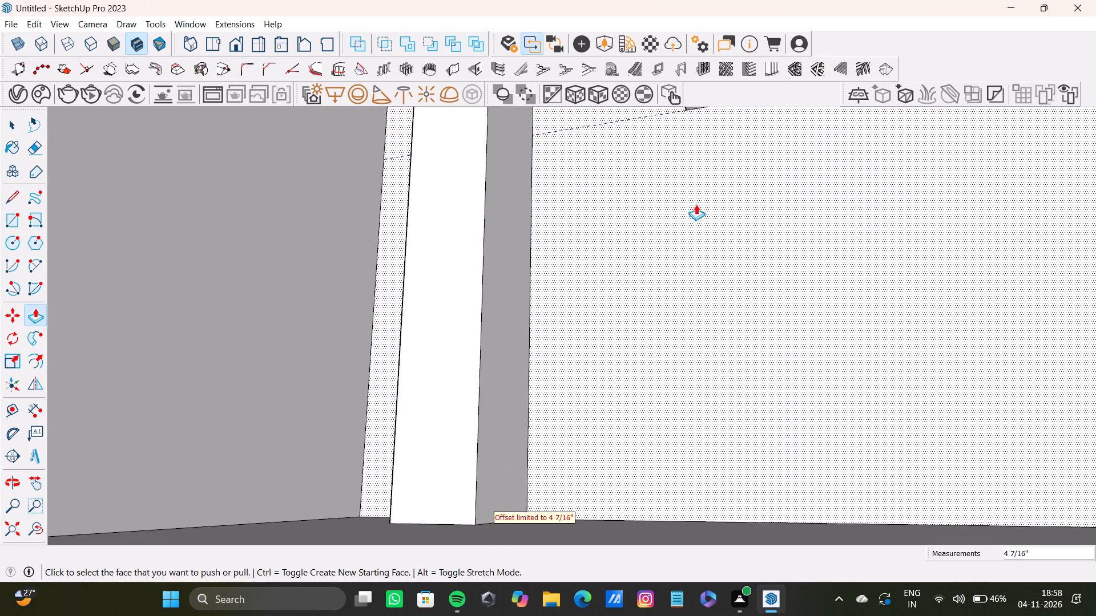
# Push/Pull the bottom face of the second lower-reaching slat down to the slab in three pulls, the second about 2 5/16".
pyautogui.keyDown('shift'); pyautogui.moveTo(676, 211); pyautogui.dragTo(515, 388, button='middle'); pyautogui.keyUp('shift')
pyautogui.press('space')
pyautogui.click(557, 268)
pyautogui.press('p')
pyautogui.moveTo(558, 264); pyautogui.dragTo(559, 306)
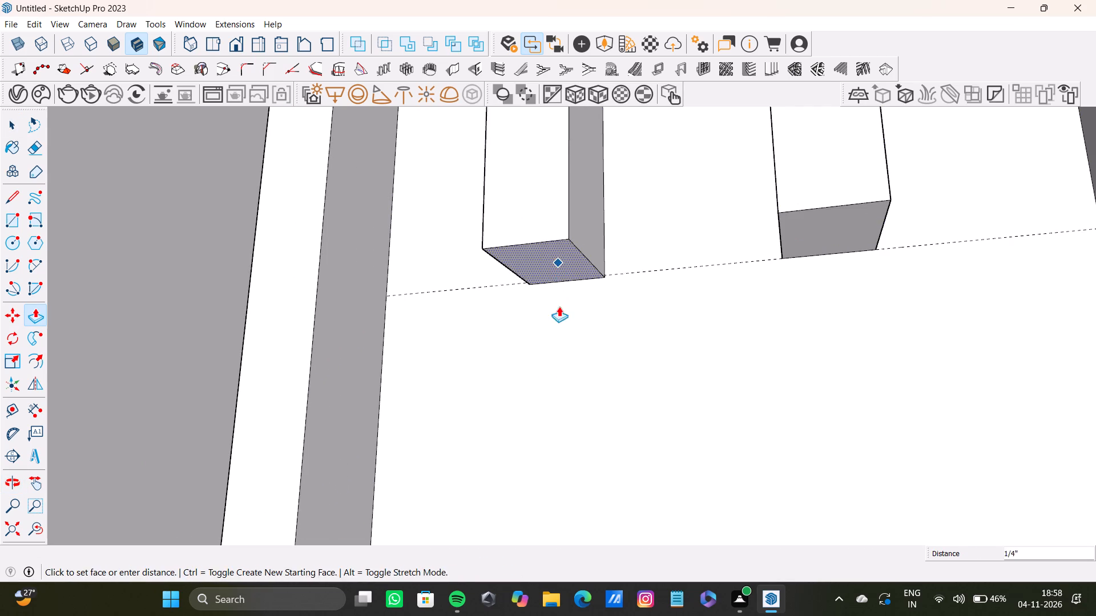
pyautogui.moveTo(559, 306); pyautogui.dragTo(540, 521)
pyautogui.scroll(-3, 543, 515)
pyautogui.scroll(1, 547, 513)
pyautogui.moveTo(547, 513); pyautogui.dragTo(551, 395, button='middle')
pyautogui.moveTo(556, 410); pyautogui.dragTo(555, 493)
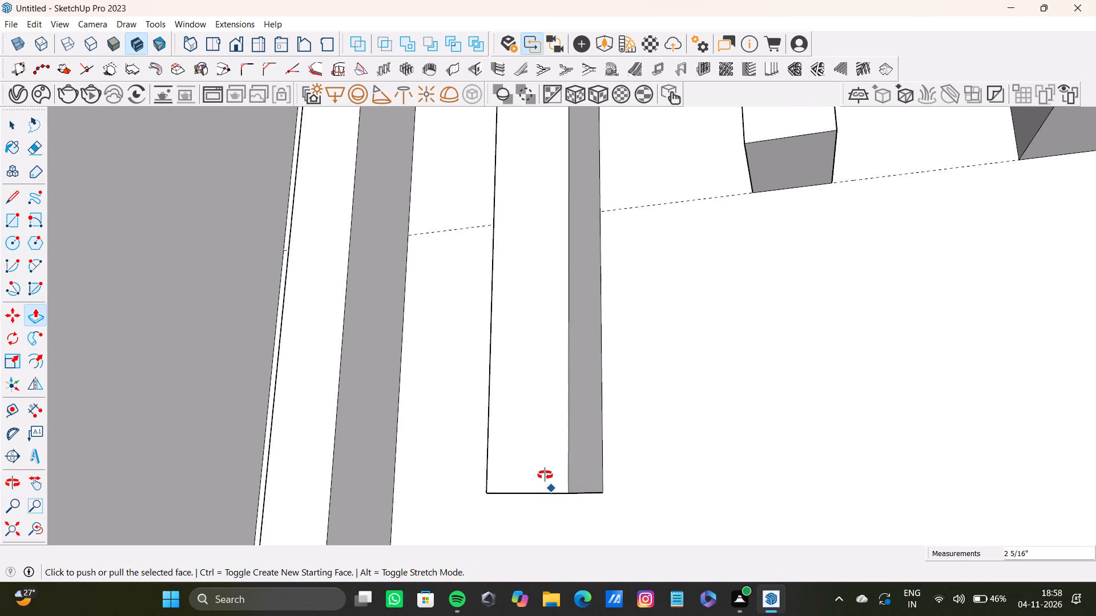
pyautogui.keyDown('shift'); pyautogui.moveTo(545, 475); pyautogui.dragTo(540, 401, button='middle'); pyautogui.keyUp('shift')
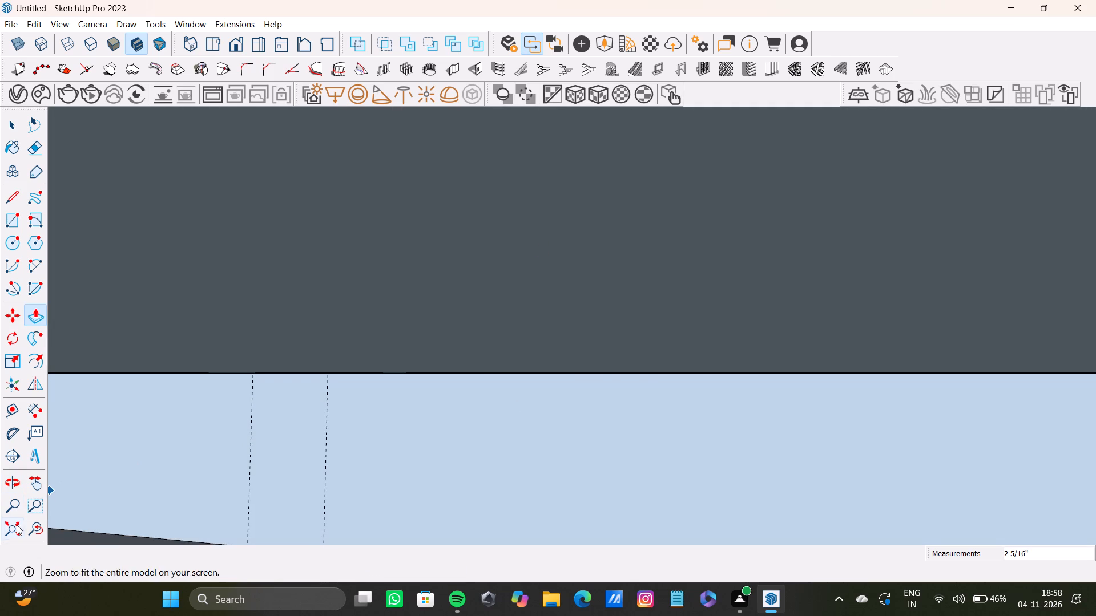
pyautogui.click(16, 525)
pyautogui.scroll(17, 565, 404)
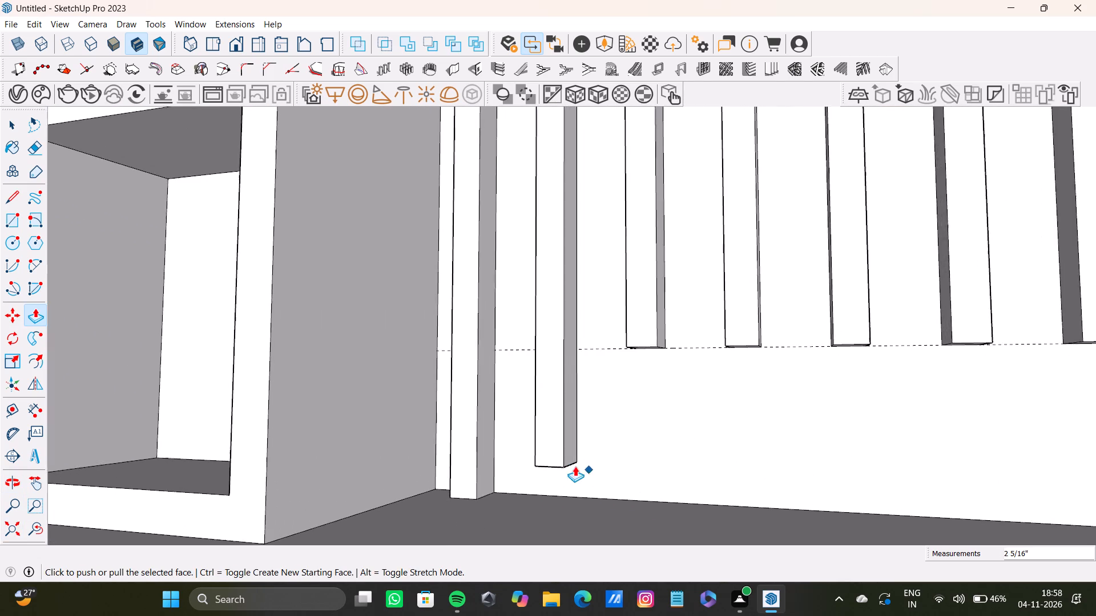
pyautogui.scroll(3, 575, 466)
pyautogui.moveTo(570, 463); pyautogui.dragTo(575, 538)
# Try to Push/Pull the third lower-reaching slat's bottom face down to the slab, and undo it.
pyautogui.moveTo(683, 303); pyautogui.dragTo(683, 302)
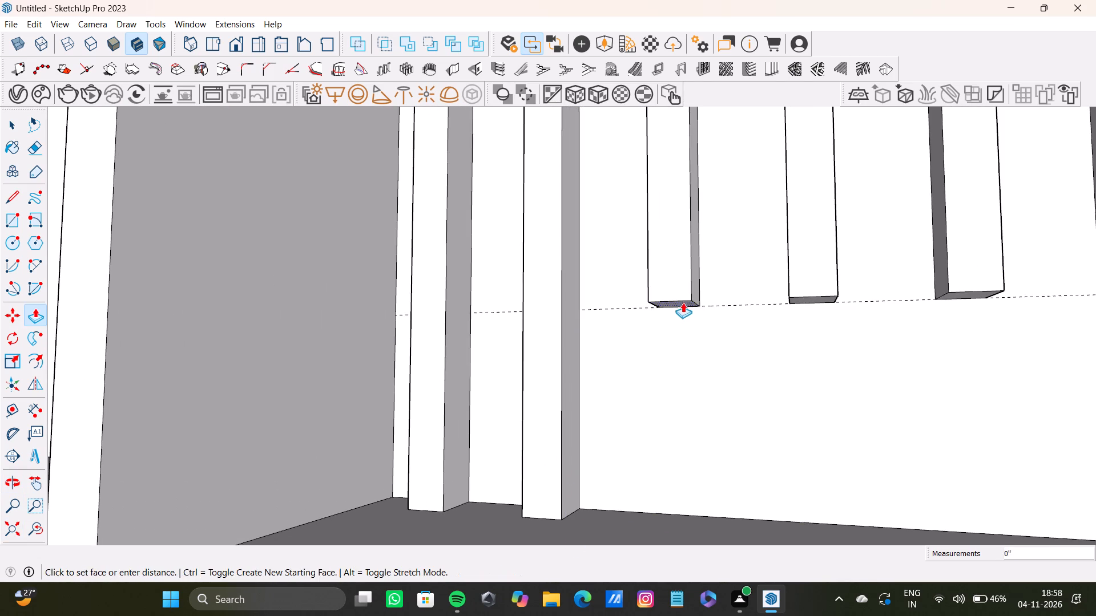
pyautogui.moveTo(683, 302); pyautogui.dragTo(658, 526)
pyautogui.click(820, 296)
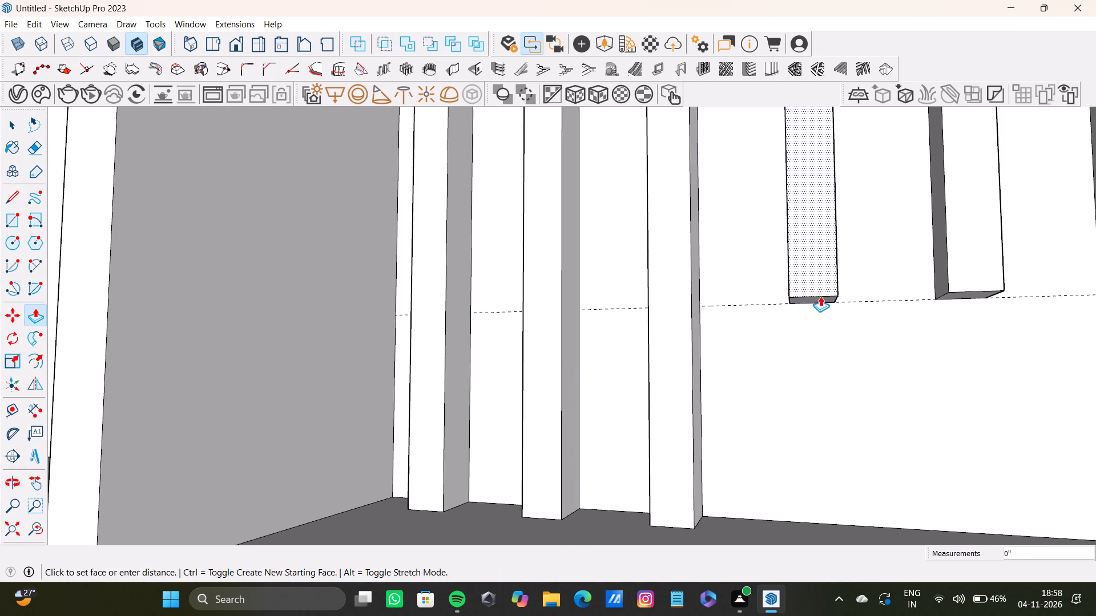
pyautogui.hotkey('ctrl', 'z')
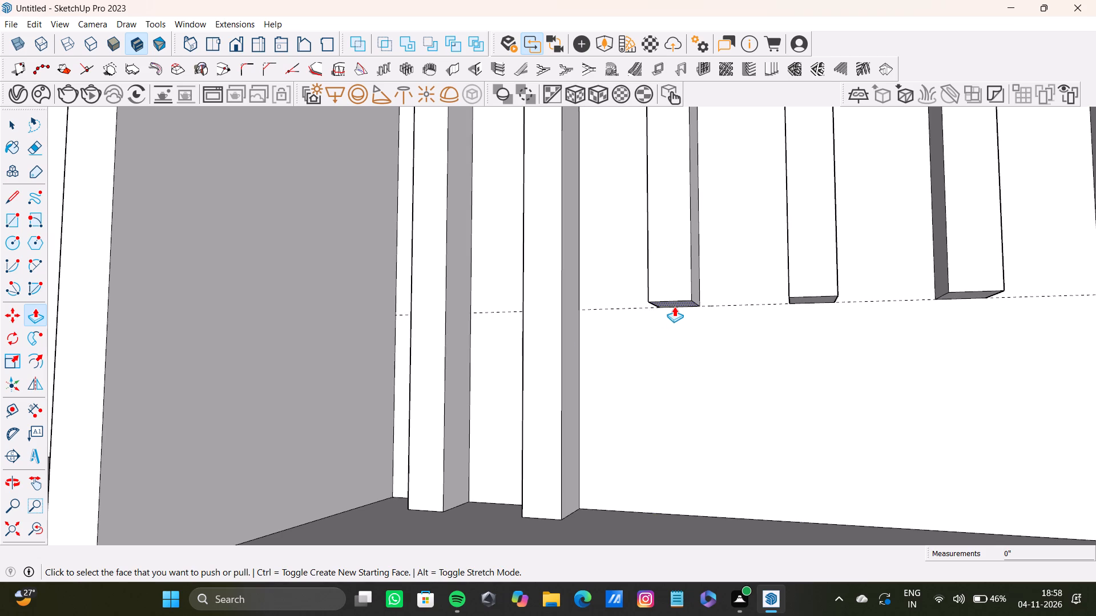
# Push/Pull the bottom faces of the third, fourth and fifth lower-reaching slats down 1' to the slab.
pyautogui.moveTo(675, 306); pyautogui.dragTo(631, 556)
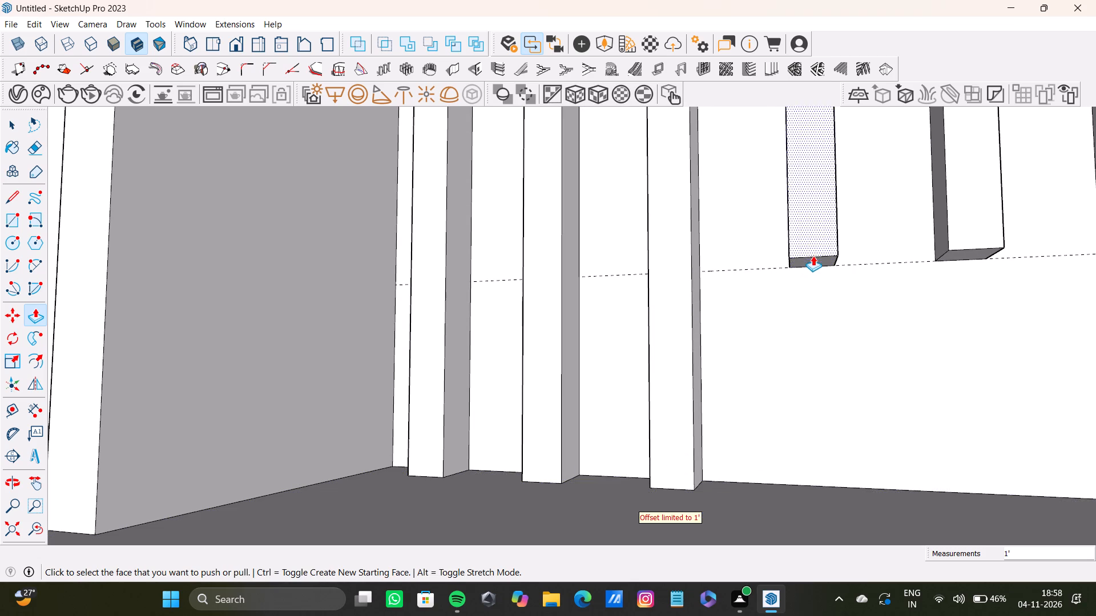
pyautogui.moveTo(815, 262); pyautogui.dragTo(780, 507)
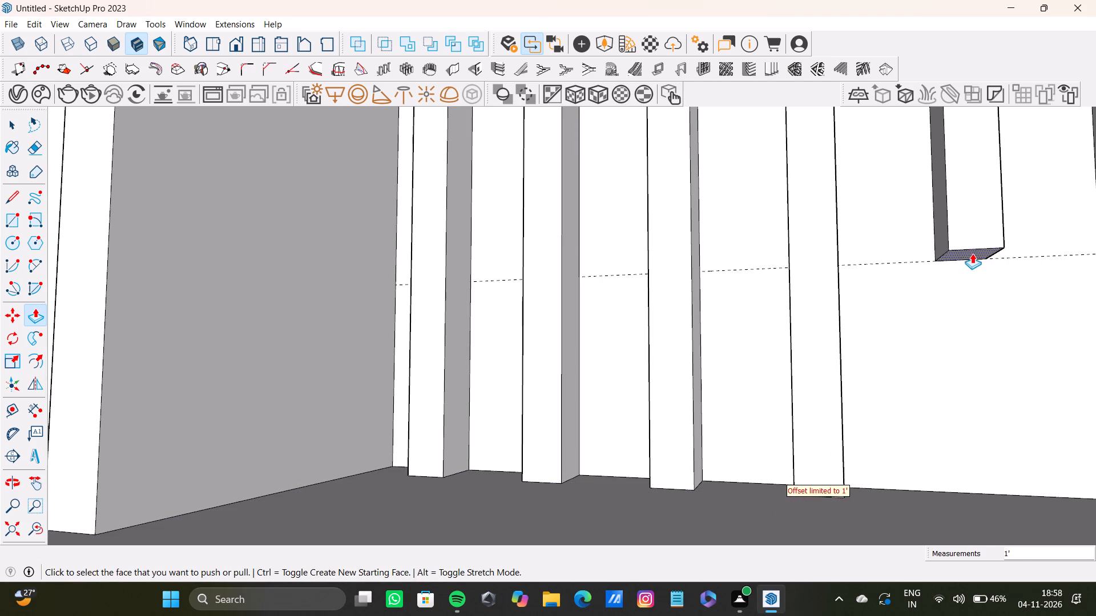
pyautogui.moveTo(972, 253); pyautogui.dragTo(937, 506)
# Push/Pull the bottom faces of the sixth and seventh lower-reaching slats down to the slab, the seventh by 1'.
pyautogui.scroll(-2, 892, 395)
pyautogui.keyDown('shift'); pyautogui.moveTo(896, 392); pyautogui.dragTo(693, 348, button='middle'); pyautogui.keyUp('shift')
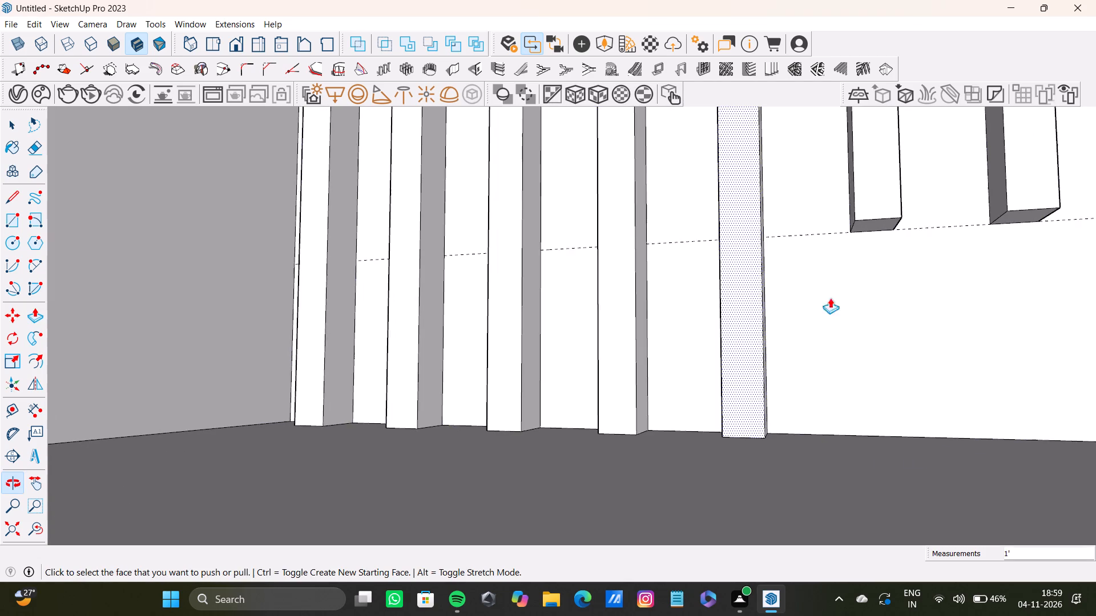
pyautogui.moveTo(881, 220); pyautogui.dragTo(856, 431)
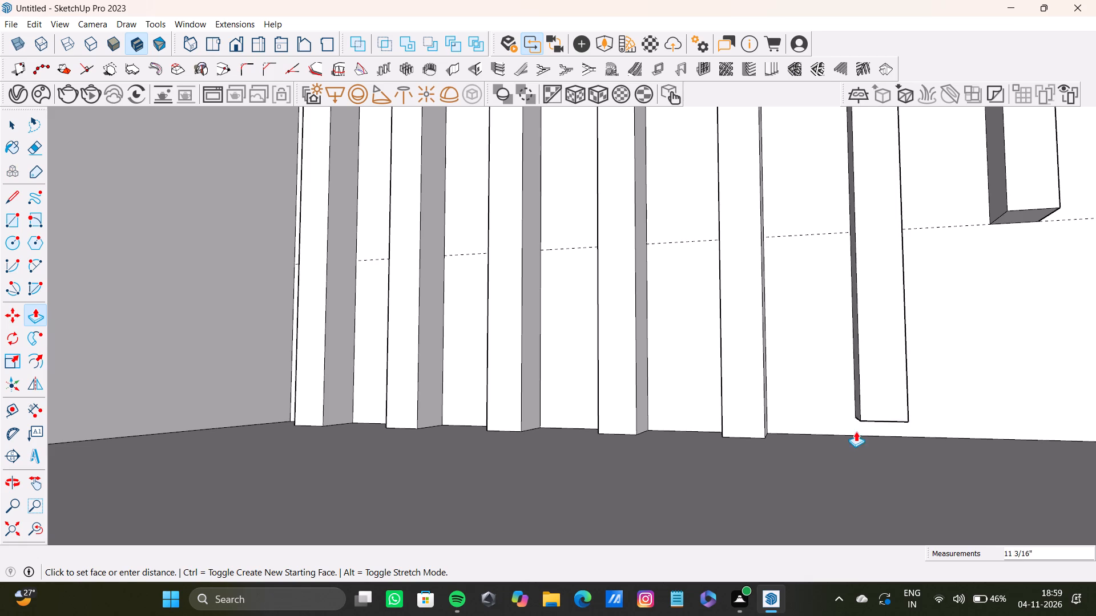
pyautogui.moveTo(856, 431); pyautogui.dragTo(854, 438)
pyautogui.moveTo(1028, 224); pyautogui.dragTo(1029, 390)
pyautogui.hotkey('ctrl', 'z')
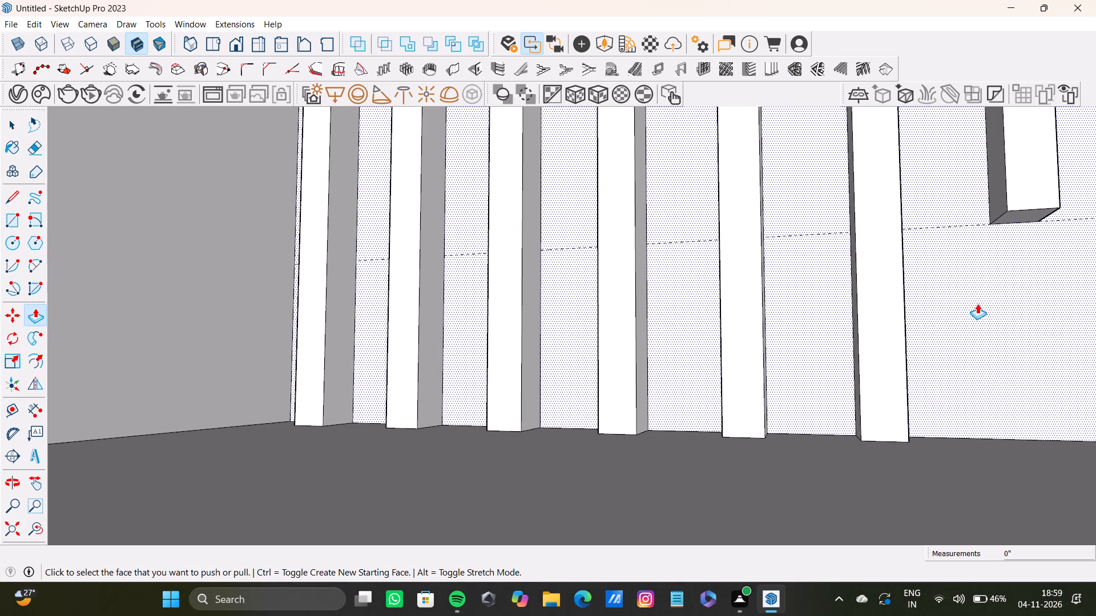
pyautogui.moveTo(1024, 216); pyautogui.dragTo(1004, 331)
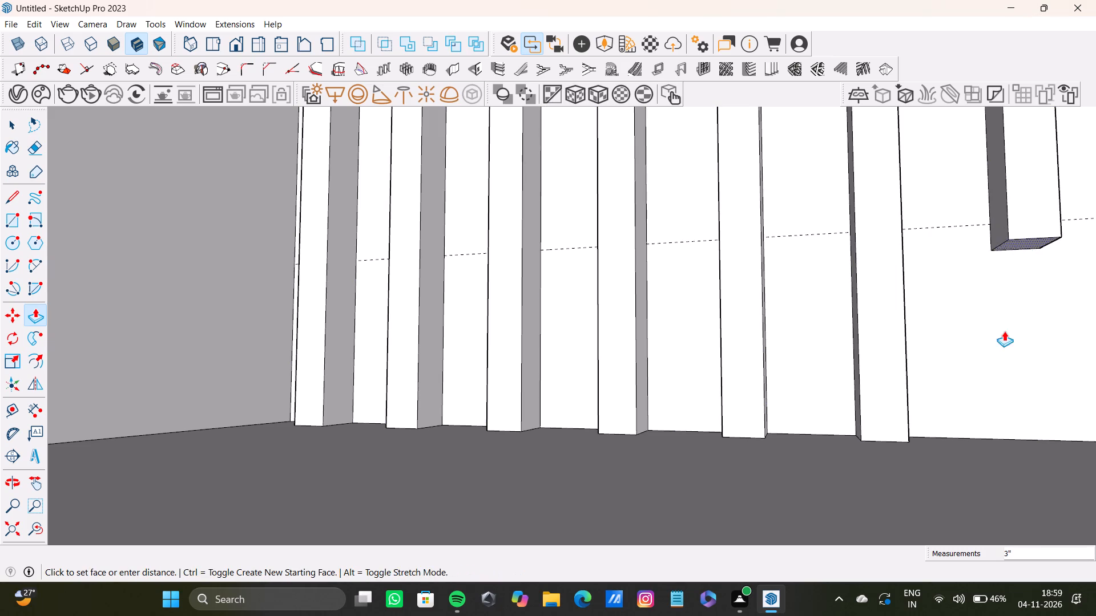
pyautogui.moveTo(1004, 331); pyautogui.dragTo(969, 484)
# Push/Pull the bottom faces of the eighth and ninth lower-reaching slats down 1' to the slab.
pyautogui.scroll(-3, 913, 411)
pyautogui.keyDown('shift'); pyautogui.moveTo(912, 379); pyautogui.dragTo(551, 331, button='middle'); pyautogui.keyUp('shift')
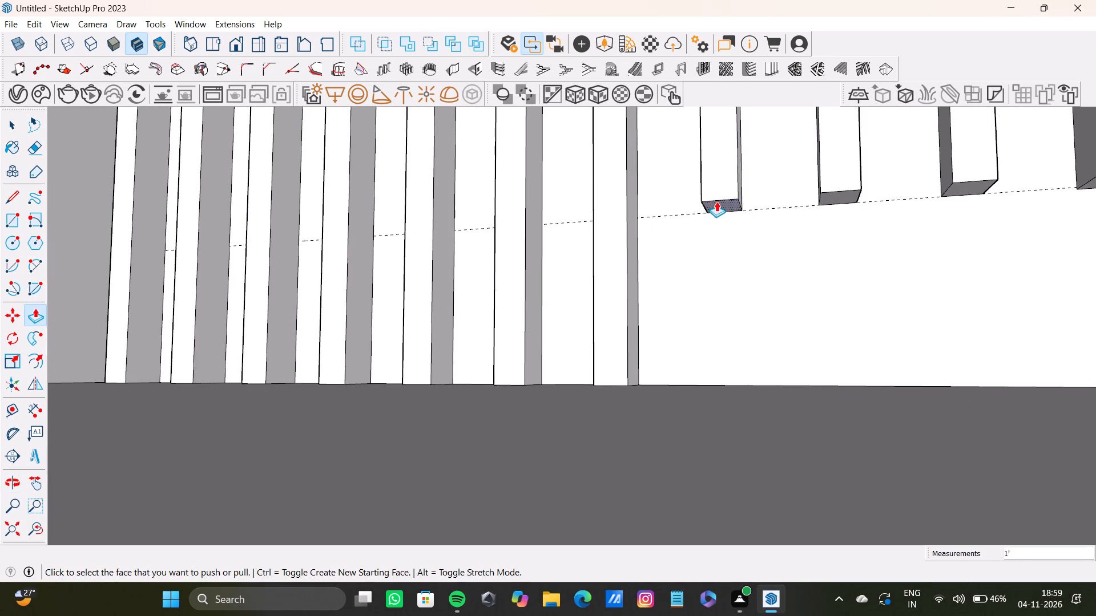
pyautogui.moveTo(716, 201); pyautogui.dragTo(718, 404)
pyautogui.moveTo(835, 194); pyautogui.dragTo(834, 421)
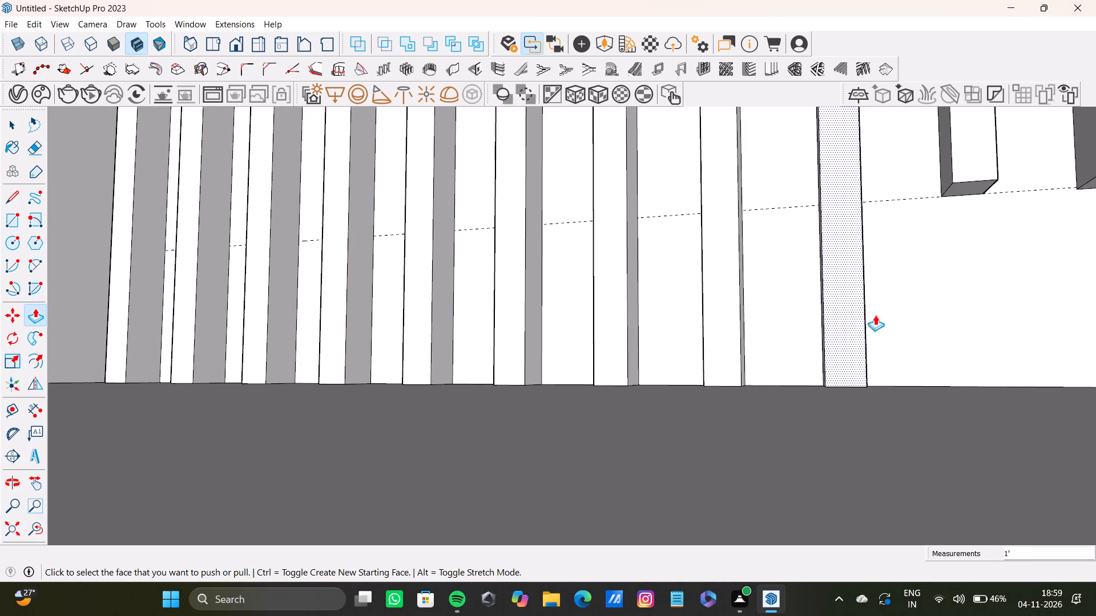
# Push/Pull the bottom faces of the last two lower-reaching slats, the tenth and eleventh, down to the slab.
pyautogui.moveTo(963, 186); pyautogui.dragTo(953, 413)
pyautogui.keyDown('shift'); pyautogui.moveTo(945, 287); pyautogui.dragTo(689, 279, button='middle'); pyautogui.keyUp('shift')
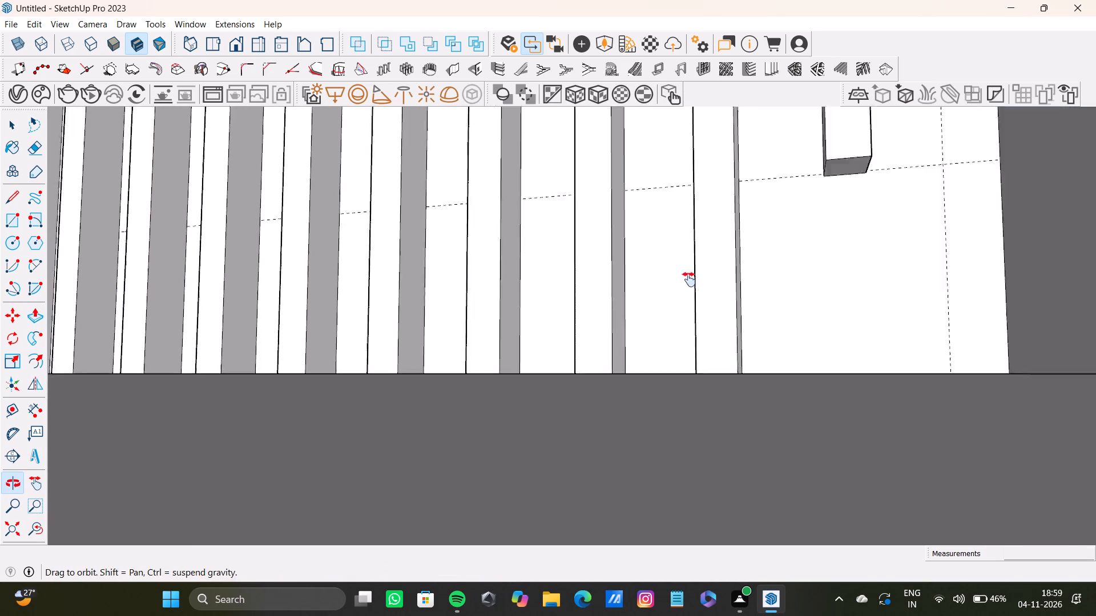
pyautogui.keyDown('shift'); pyautogui.moveTo(689, 279); pyautogui.dragTo(689, 278, button='middle'); pyautogui.keyUp('shift')
pyautogui.moveTo(826, 171); pyautogui.dragTo(823, 410)
pyautogui.press('space')
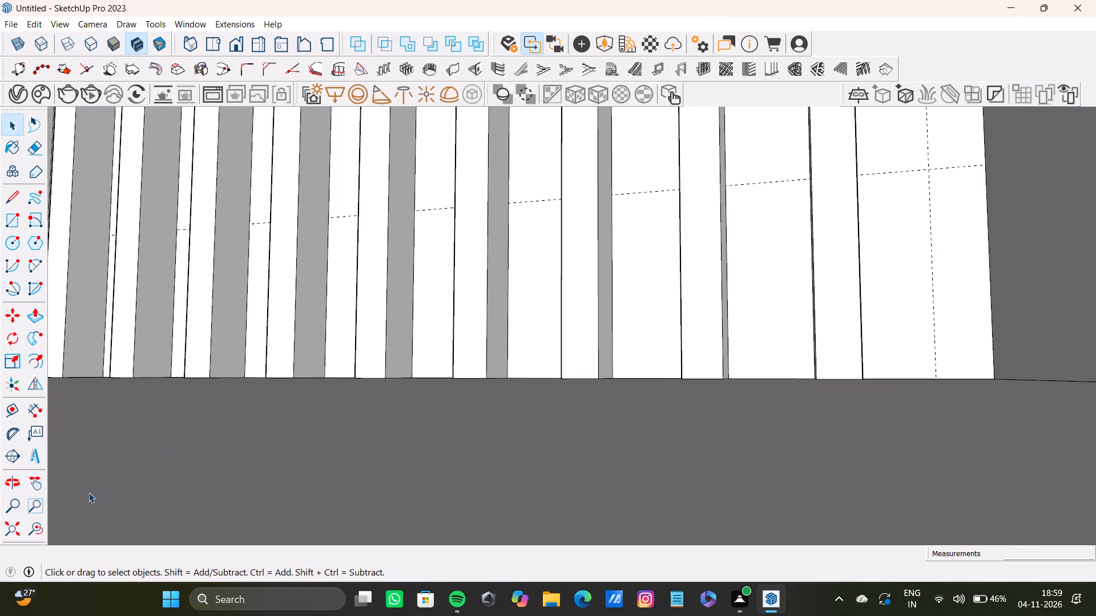
# Examine the whole slat panel from the front to check the slats' lower ends against the slab.
pyautogui.click(15, 533)
pyautogui.moveTo(505, 298); pyautogui.dragTo(432, 443, button='middle')
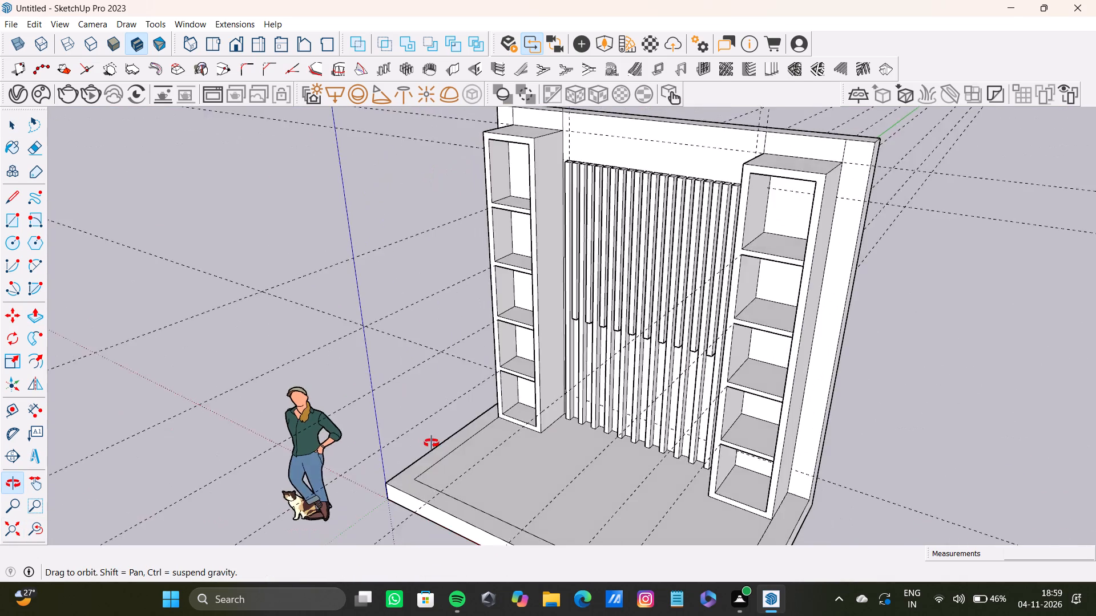
pyautogui.moveTo(432, 443); pyautogui.dragTo(550, 363, button='middle')
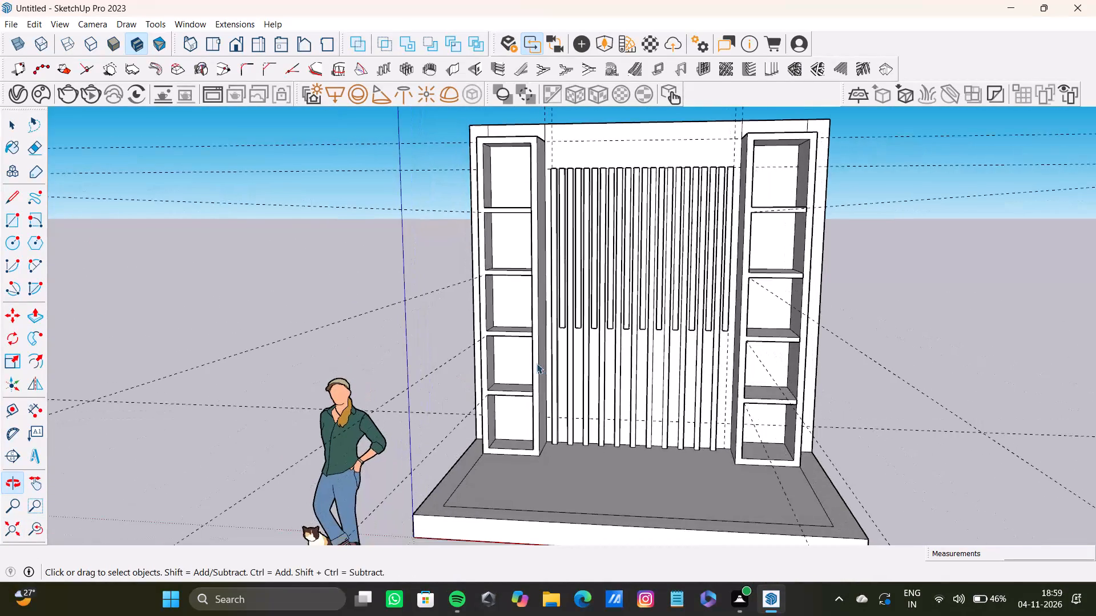
pyautogui.scroll(-5, 616, 226)
pyautogui.moveTo(619, 242); pyautogui.dragTo(619, 230, button='middle')
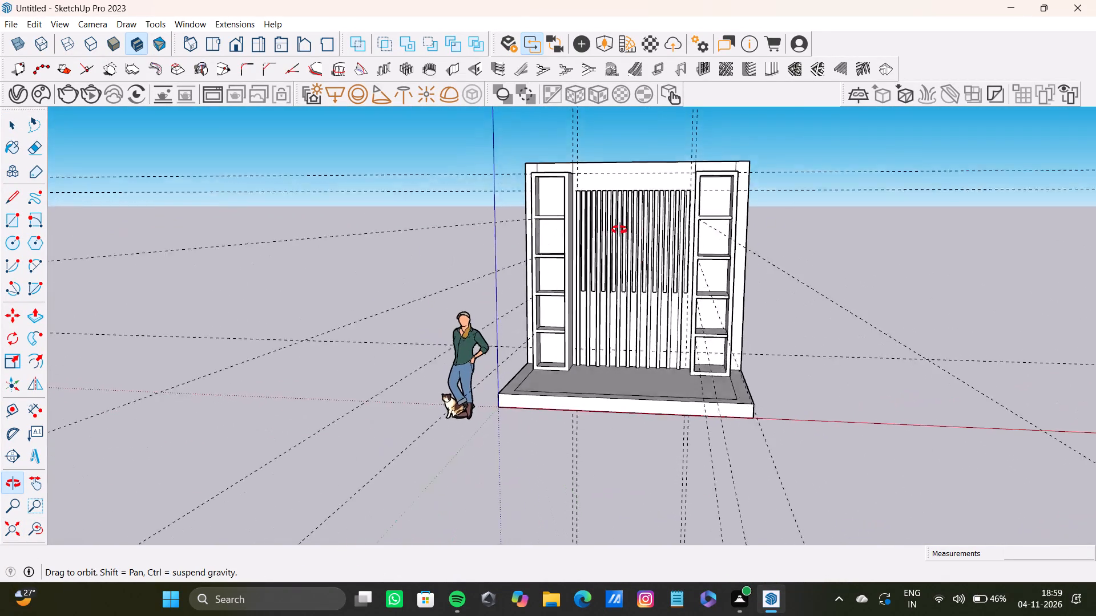
pyautogui.moveTo(619, 230); pyautogui.dragTo(550, 250, button='middle')
pyautogui.scroll(9, 554, 331)
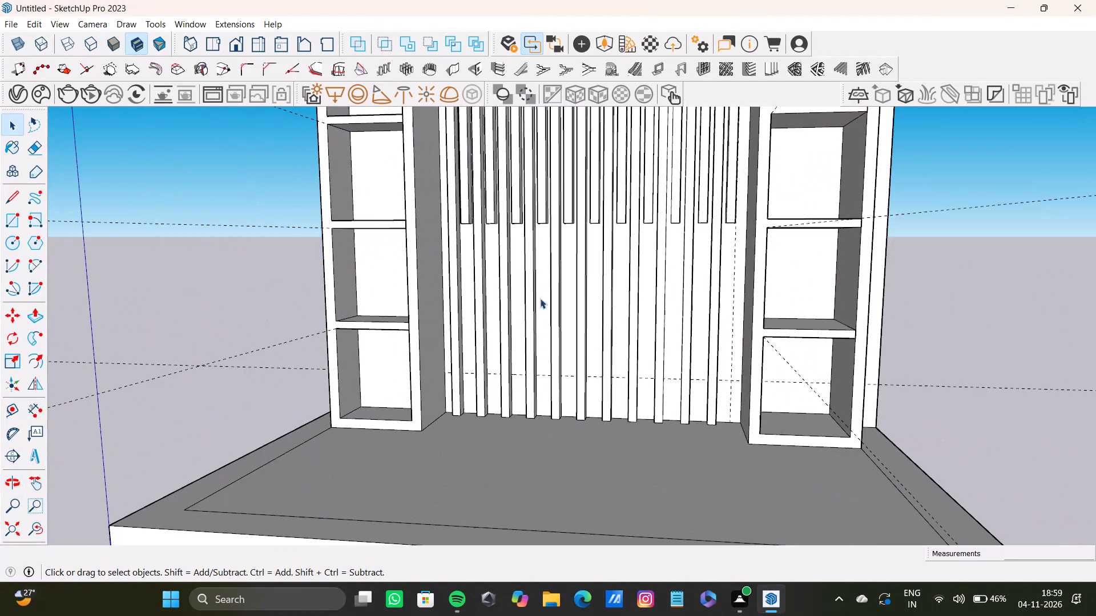
pyautogui.scroll(-5, 541, 207)
pyautogui.keyDown('shift'); pyautogui.moveTo(533, 224); pyautogui.dragTo(533, 278, button='middle'); pyautogui.keyUp('shift')
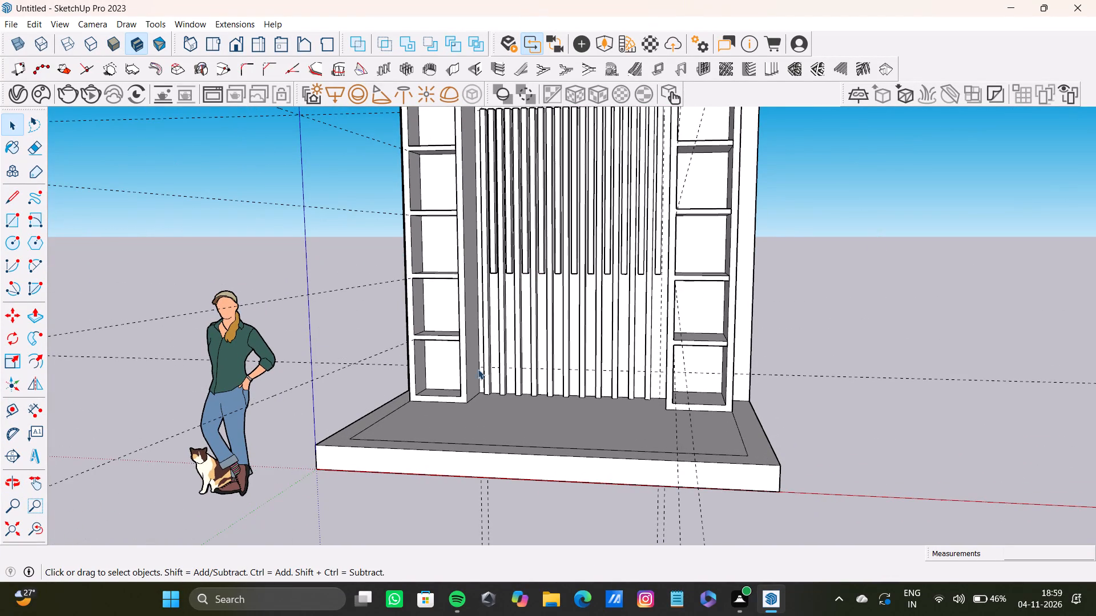
# Select the front face and both side faces of the first slat beside the left shelved column, including their edges.
pyautogui.scroll(-2, 467, 334)
pyautogui.moveTo(460, 357); pyautogui.dragTo(464, 427, button='middle')
pyautogui.scroll(6, 465, 291)
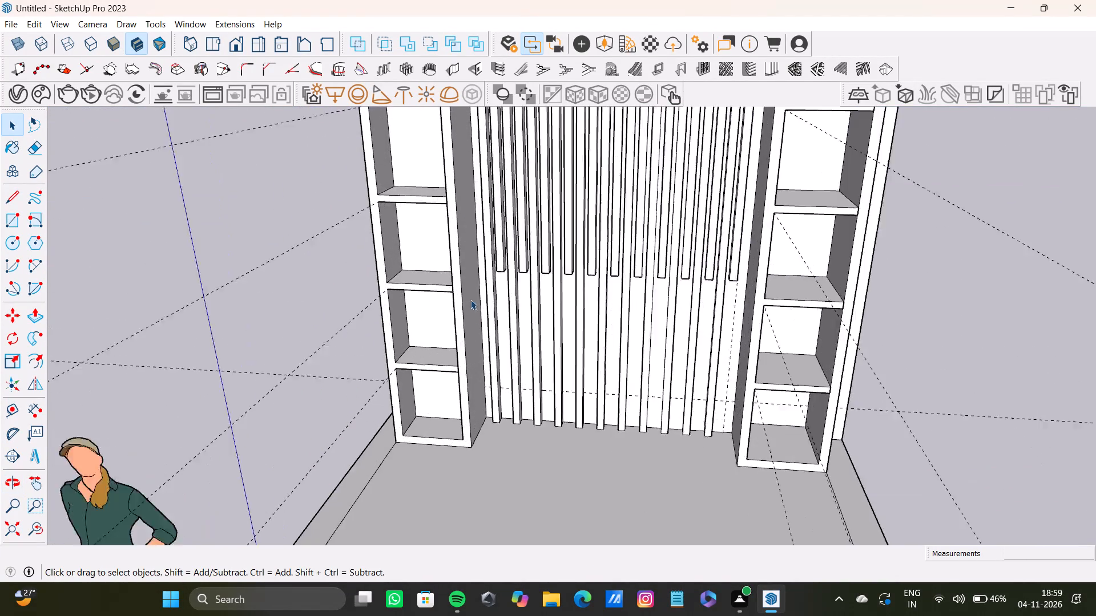
pyautogui.scroll(9, 470, 299)
pyautogui.keyDown('shift'); pyautogui.tripleClick(486, 338); pyautogui.keyUp('shift')
pyautogui.keyDown('shift'); pyautogui.doubleClick(493, 346); pyautogui.keyUp('shift')
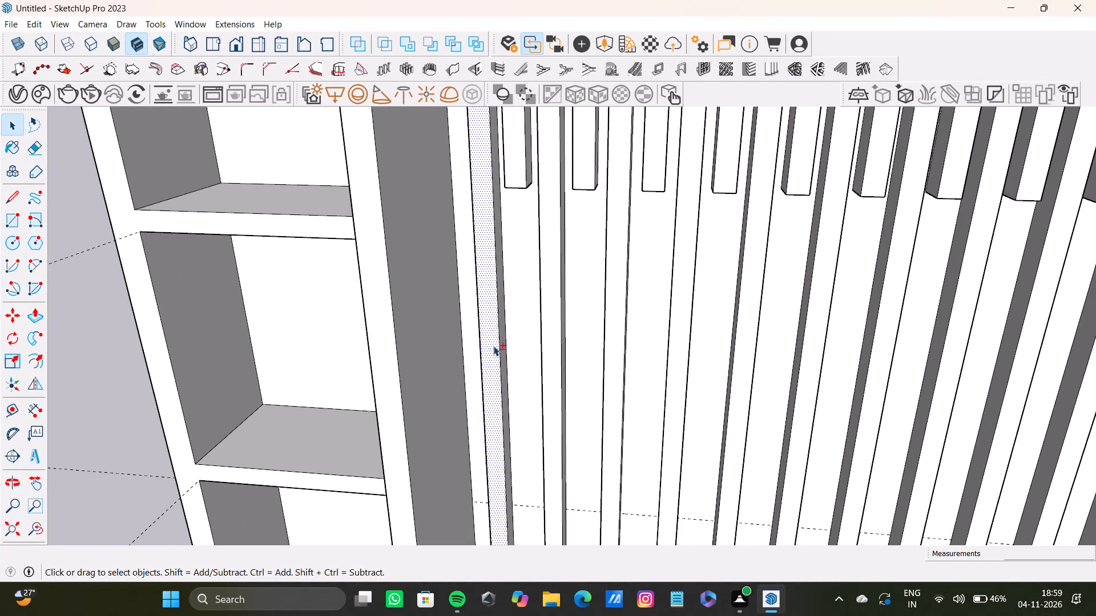
pyautogui.moveTo(519, 359); pyautogui.dragTo(457, 356, button='middle')
pyautogui.keyDown('shift'); pyautogui.scroll(3, 526, 350); pyautogui.keyUp('shift')
pyautogui.keyDown('shift'); pyautogui.doubleClick(518, 345); pyautogui.keyUp('shift')
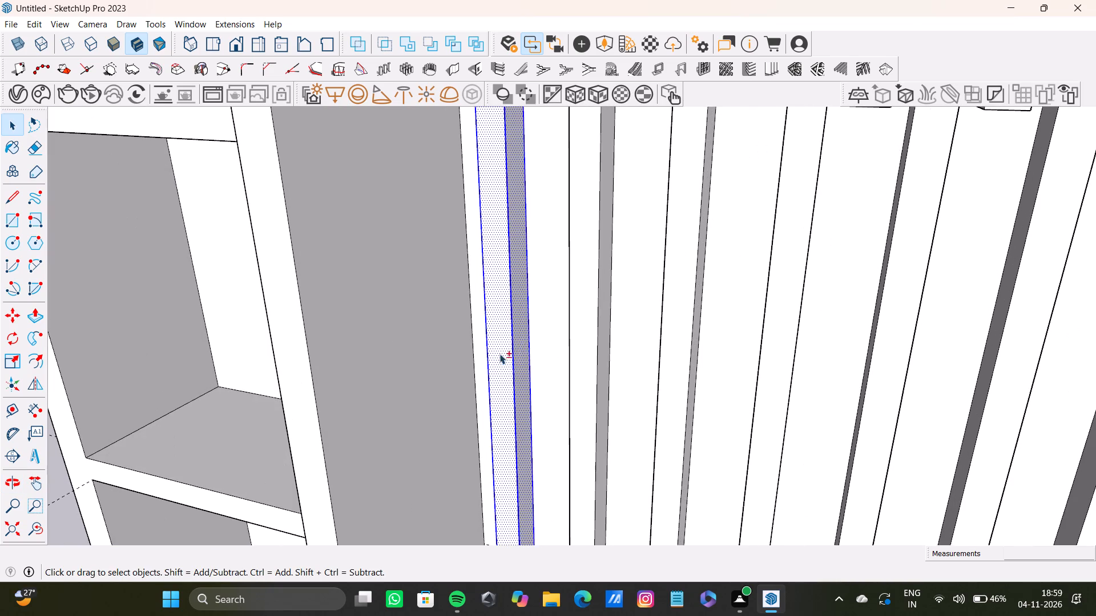
pyautogui.moveTo(494, 362); pyautogui.dragTo(700, 334, button='middle')
pyautogui.scroll(-1, 459, 314)
pyautogui.keyDown('shift'); pyautogui.scroll(20, 468, 331); pyautogui.keyUp('shift')
pyautogui.keyDown('shift'); pyautogui.scroll(1, 468, 331); pyautogui.keyUp('shift')
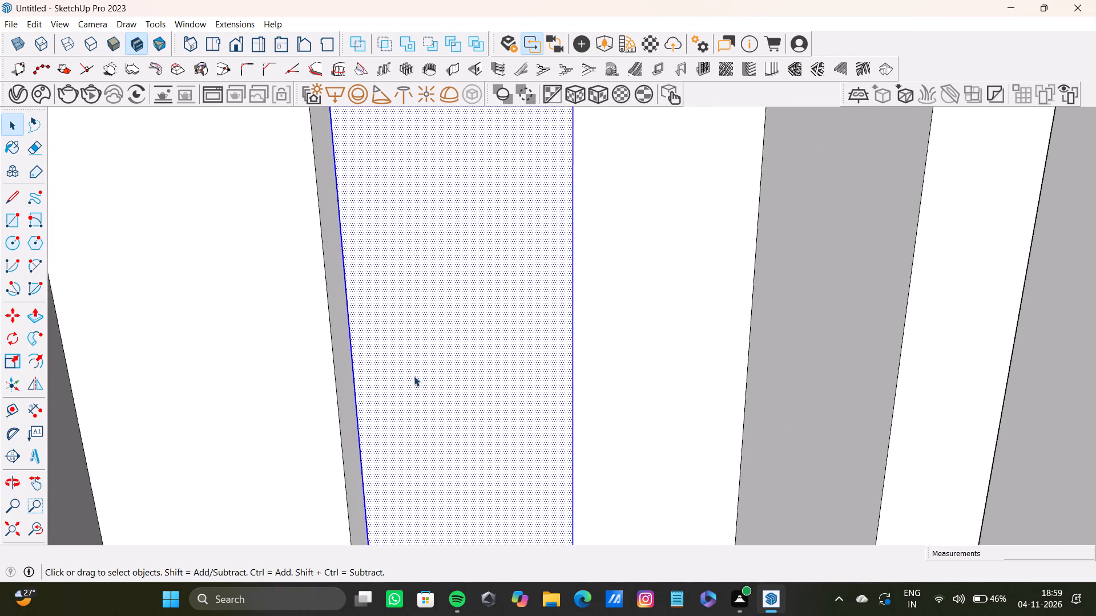
pyautogui.keyDown('shift'); pyautogui.scroll(2, 372, 392); pyautogui.keyUp('shift')
pyautogui.keyDown('shift'); pyautogui.doubleClick(344, 393); pyautogui.keyUp('shift')
pyautogui.keyDown('shift'); pyautogui.scroll(-11, 505, 380); pyautogui.keyUp('shift')
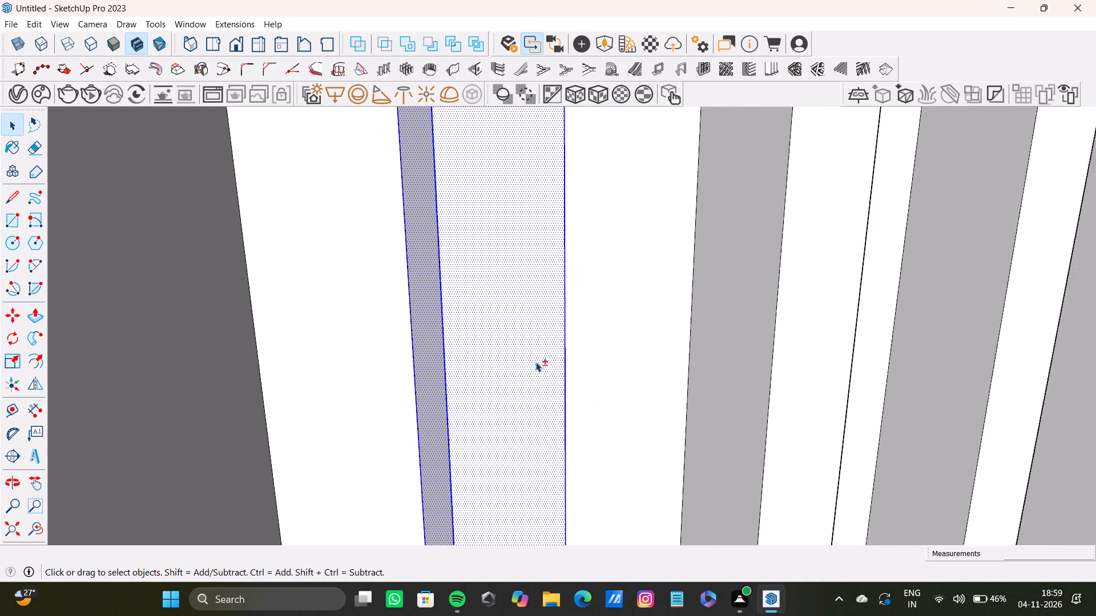
pyautogui.keyDown('shift'); pyautogui.scroll(-6, 535, 362); pyautogui.keyUp('shift')
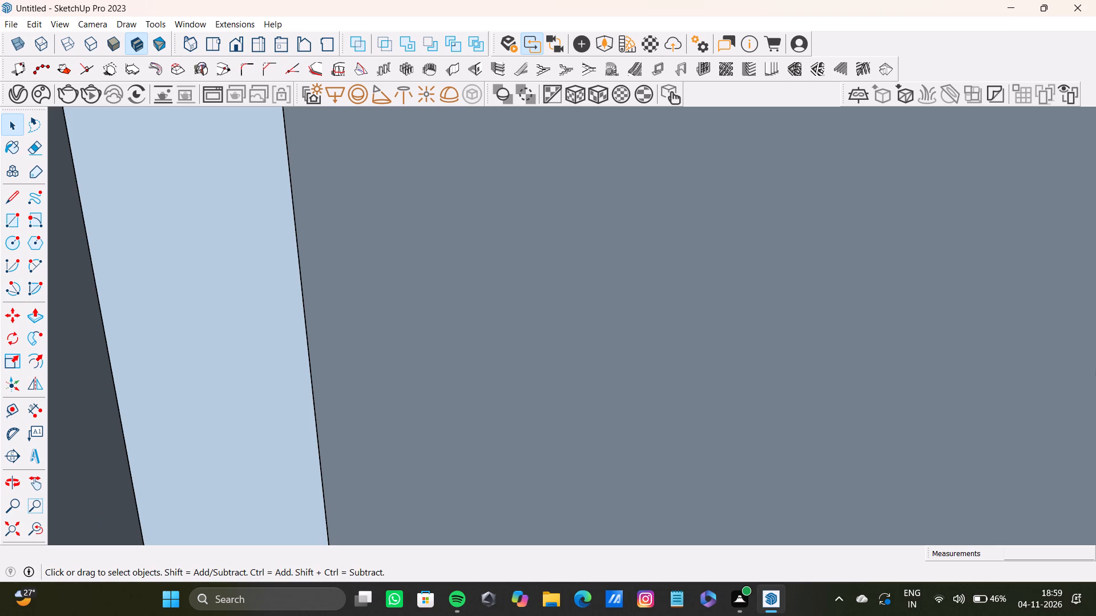
# Add the first slat's top face and the second slat's front, side and top faces to the selection, with edges.
pyautogui.click(17, 526)
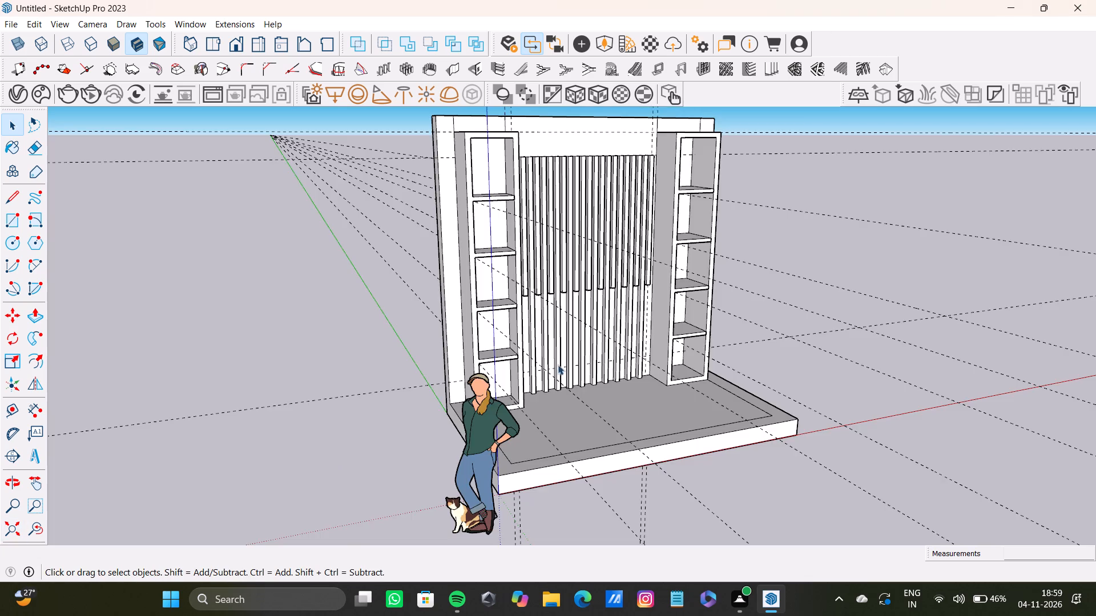
pyautogui.scroll(8, 538, 209)
pyautogui.moveTo(620, 214); pyautogui.dragTo(433, 246, button='middle')
pyautogui.scroll(8, 559, 140)
pyautogui.keyDown('shift'); pyautogui.moveTo(479, 155); pyautogui.dragTo(490, 285, button='middle'); pyautogui.keyUp('shift')
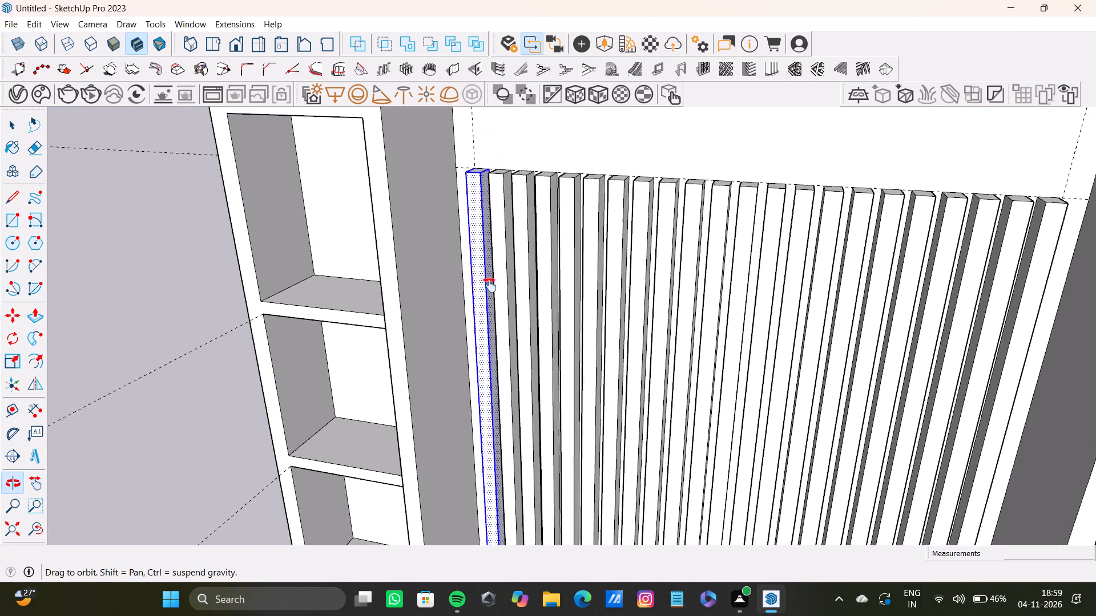
pyautogui.keyDown('shift'); pyautogui.moveTo(490, 285); pyautogui.dragTo(489, 350, button='middle'); pyautogui.keyUp('shift')
pyautogui.scroll(11, 478, 281)
pyautogui.keyDown('shift'); pyautogui.doubleClick(503, 324); pyautogui.keyUp('shift')
pyautogui.keyDown('shift'); pyautogui.doubleClick(511, 305); pyautogui.keyUp('shift')
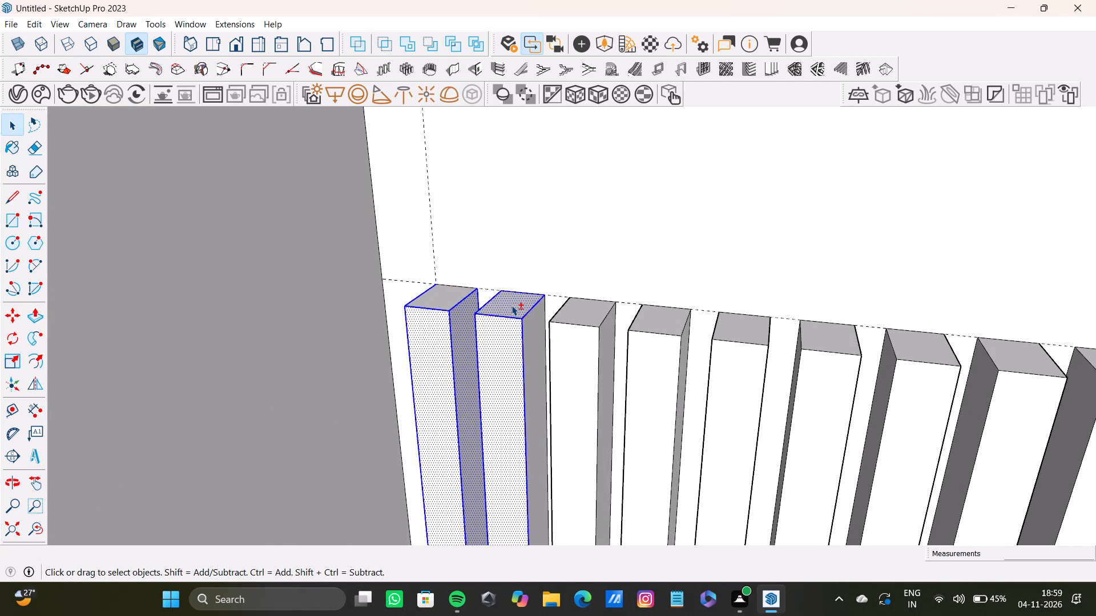
pyautogui.keyDown('shift'); pyautogui.doubleClick(525, 320); pyautogui.keyUp('shift')
pyautogui.keyDown('shift'); pyautogui.doubleClick(533, 327); pyautogui.keyUp('shift')
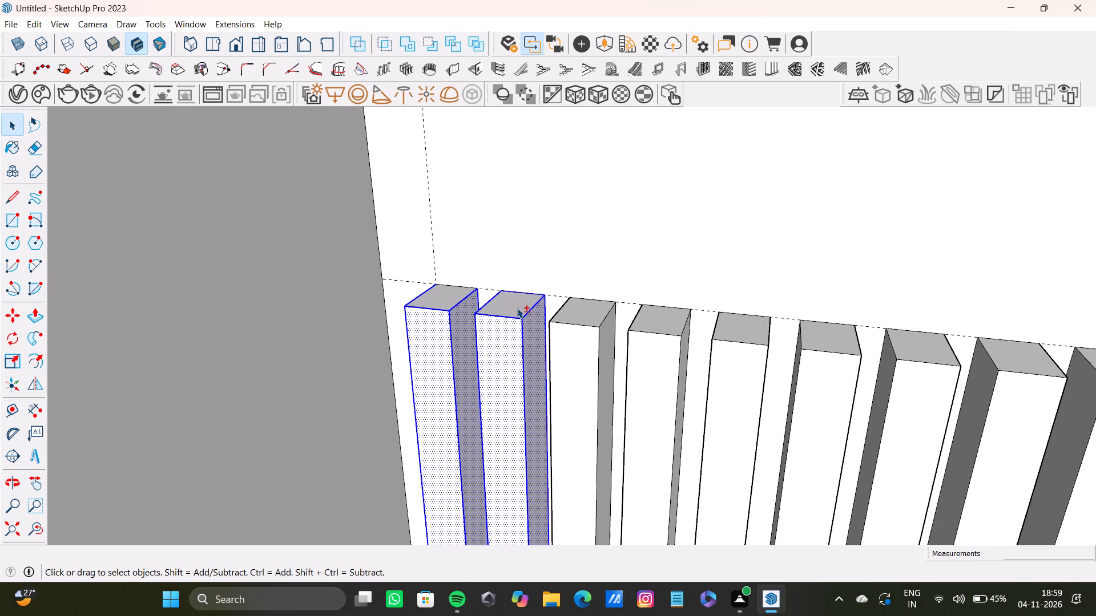
pyautogui.keyDown('shift'); pyautogui.doubleClick(515, 307); pyautogui.keyUp('shift')
pyautogui.keyDown('shift'); pyautogui.doubleClick(453, 301); pyautogui.keyUp('shift')
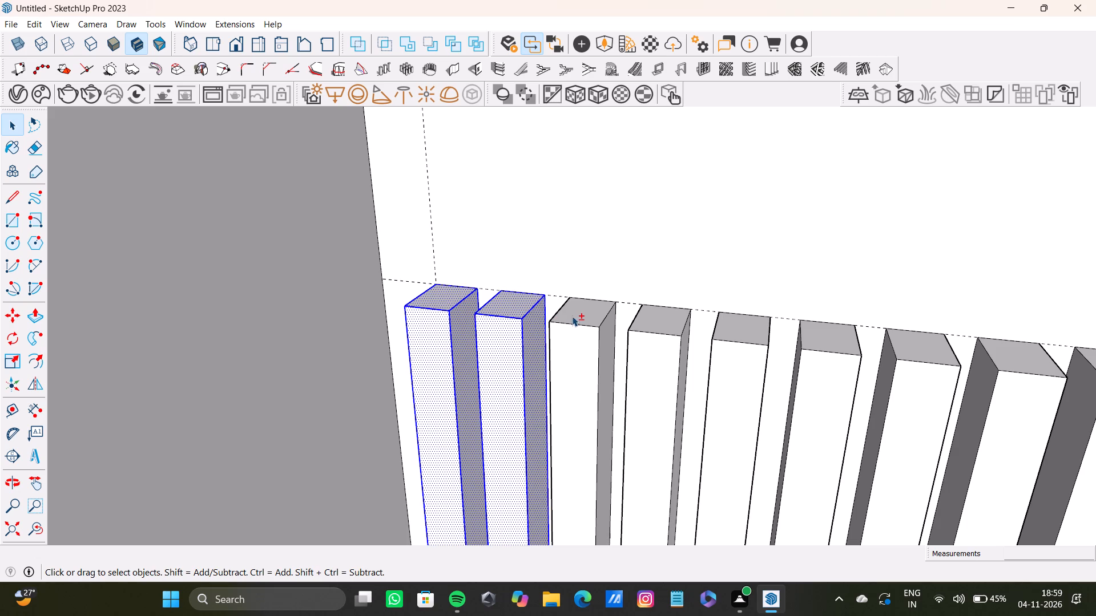
# Add the front, side and top faces of the third and fourth slats to the selection, with their edges.
pyautogui.keyDown('shift'); pyautogui.doubleClick(572, 316); pyautogui.keyUp('shift')
pyautogui.keyDown('shift'); pyautogui.doubleClick(589, 343); pyautogui.keyUp('shift')
pyautogui.keyDown('shift'); pyautogui.doubleClick(607, 332); pyautogui.keyUp('shift')
pyautogui.keyDown('shift'); pyautogui.doubleClick(581, 350); pyautogui.keyUp('shift')
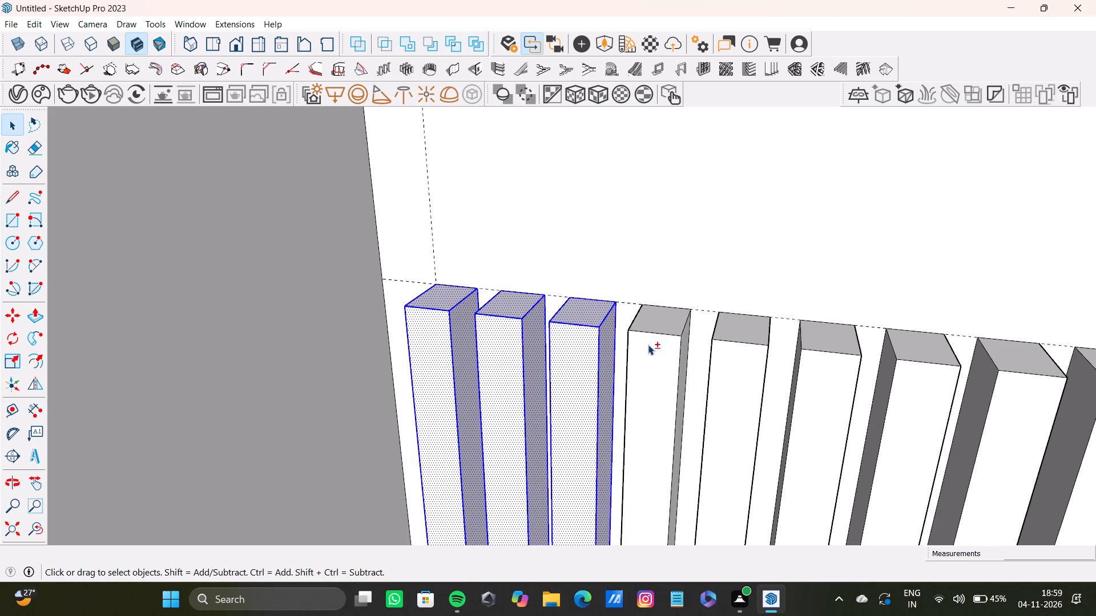
pyautogui.keyDown('shift'); pyautogui.doubleClick(664, 326); pyautogui.keyUp('shift')
pyautogui.keyDown('shift'); pyautogui.doubleClick(672, 365); pyautogui.keyUp('shift')
pyautogui.moveTo(697, 367); pyautogui.dragTo(615, 367, button='middle')
pyautogui.keyDown('shift'); pyautogui.scroll(3, 691, 352); pyautogui.keyUp('shift')
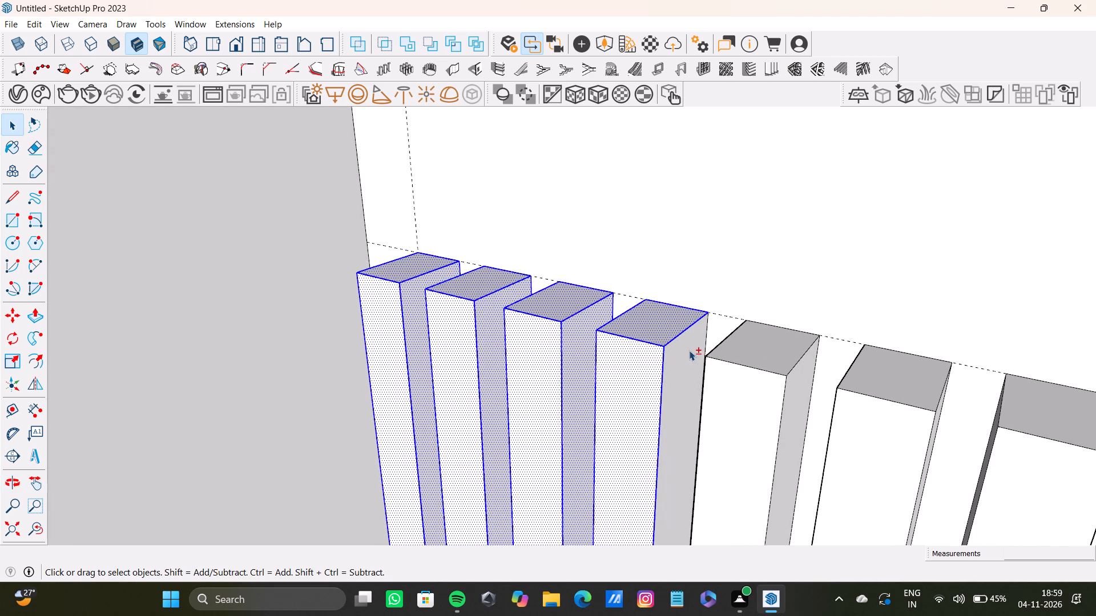
pyautogui.keyDown('shift'); pyautogui.click(689, 350); pyautogui.keyUp('shift')
pyautogui.keyDown('shift'); pyautogui.moveTo(689, 350); pyautogui.dragTo(695, 348); pyautogui.keyUp('shift')
# Add the exposed faces and edges of the fifth, sixth and seventh slats to the selection.
pyautogui.keyDown('shift'); pyautogui.doubleClick(759, 346); pyautogui.keyUp('shift')
pyautogui.keyDown('shift'); pyautogui.doubleClick(742, 398); pyautogui.keyUp('shift')
pyautogui.keyDown('shift'); pyautogui.doubleClick(805, 394); pyautogui.keyUp('shift')
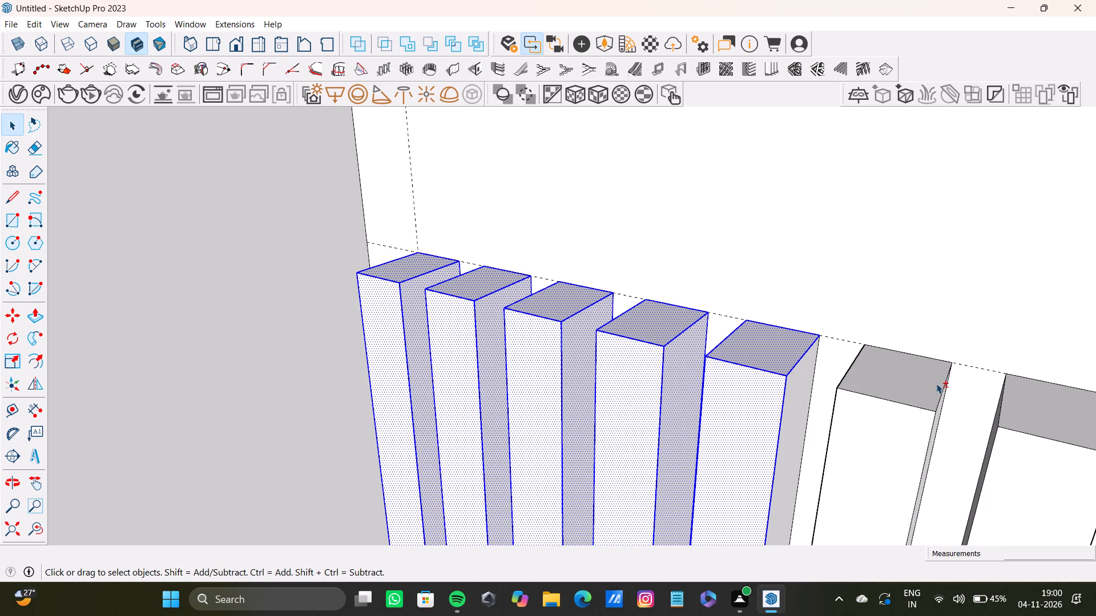
pyautogui.keyDown('shift'); pyautogui.doubleClick(804, 371); pyautogui.keyUp('shift')
pyautogui.keyDown('shift'); pyautogui.doubleClick(879, 376); pyautogui.keyUp('shift')
pyautogui.keyDown('shift'); pyautogui.doubleClick(870, 412); pyautogui.keyUp('shift')
pyautogui.keyDown('shift'); pyautogui.moveTo(870, 408); pyautogui.dragTo(630, 336, button='middle'); pyautogui.keyUp('shift')
pyautogui.keyDown('shift'); pyautogui.scroll(2, 706, 341); pyautogui.keyUp('shift')
pyautogui.keyDown('shift'); pyautogui.doubleClick(706, 341); pyautogui.keyUp('shift')
pyautogui.keyDown('shift'); pyautogui.doubleClick(800, 352); pyautogui.keyUp('shift')
pyautogui.keyDown('shift'); pyautogui.doubleClick(797, 392); pyautogui.keyUp('shift')
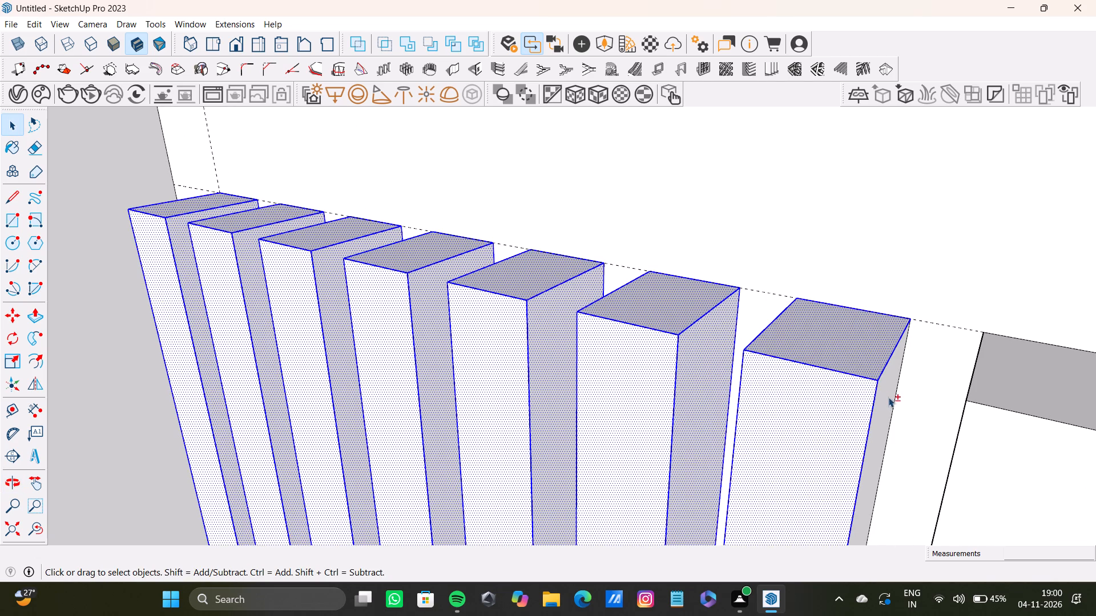
pyautogui.keyDown('shift'); pyautogui.doubleClick(889, 399); pyautogui.keyUp('shift')
# Add the seventh slat's side face and the front, top and side faces of the eighth and ninth slats to the selection.
pyautogui.keyDown('shift'); pyautogui.scroll(1, 889, 399); pyautogui.keyUp('shift')
pyautogui.keyDown('shift'); pyautogui.moveTo(888, 399); pyautogui.dragTo(663, 346, button='middle'); pyautogui.keyUp('shift')
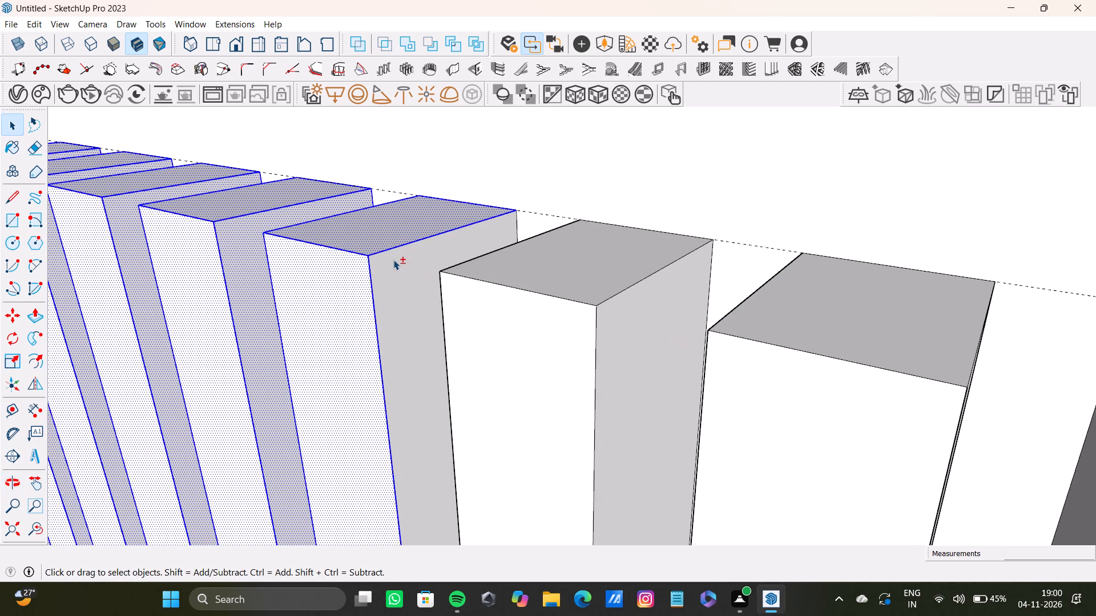
pyautogui.keyDown('shift'); pyautogui.doubleClick(393, 260); pyautogui.keyUp('shift')
pyautogui.keyDown('shift'); pyautogui.doubleClick(519, 291); pyautogui.keyUp('shift')
pyautogui.keyDown('shift'); pyautogui.doubleClick(557, 273); pyautogui.keyUp('shift')
pyautogui.keyDown('shift'); pyautogui.click(659, 342); pyautogui.keyUp('shift')
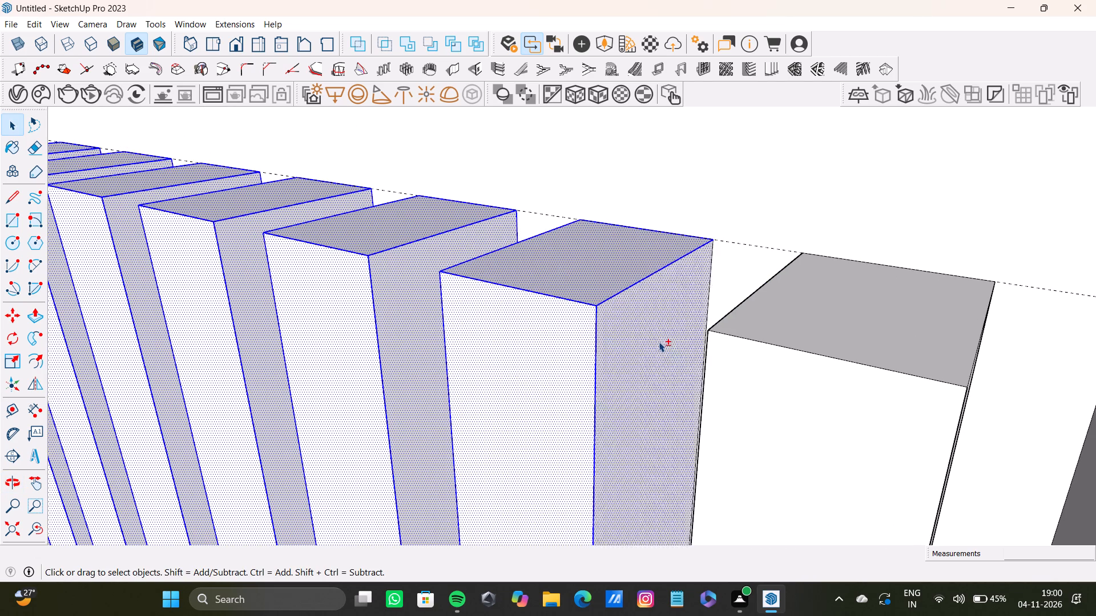
pyautogui.keyDown('shift'); pyautogui.moveTo(659, 342); pyautogui.dragTo(671, 338); pyautogui.keyUp('shift')
pyautogui.keyDown('shift'); pyautogui.doubleClick(811, 314); pyautogui.keyUp('shift')
pyautogui.keyDown('shift'); pyautogui.doubleClick(815, 388); pyautogui.keyUp('shift')
pyautogui.keyDown('shift'); pyautogui.moveTo(824, 383); pyautogui.dragTo(613, 327, button='middle'); pyautogui.keyUp('shift')
pyautogui.keyDown('shift'); pyautogui.doubleClick(740, 331); pyautogui.keyUp('shift')
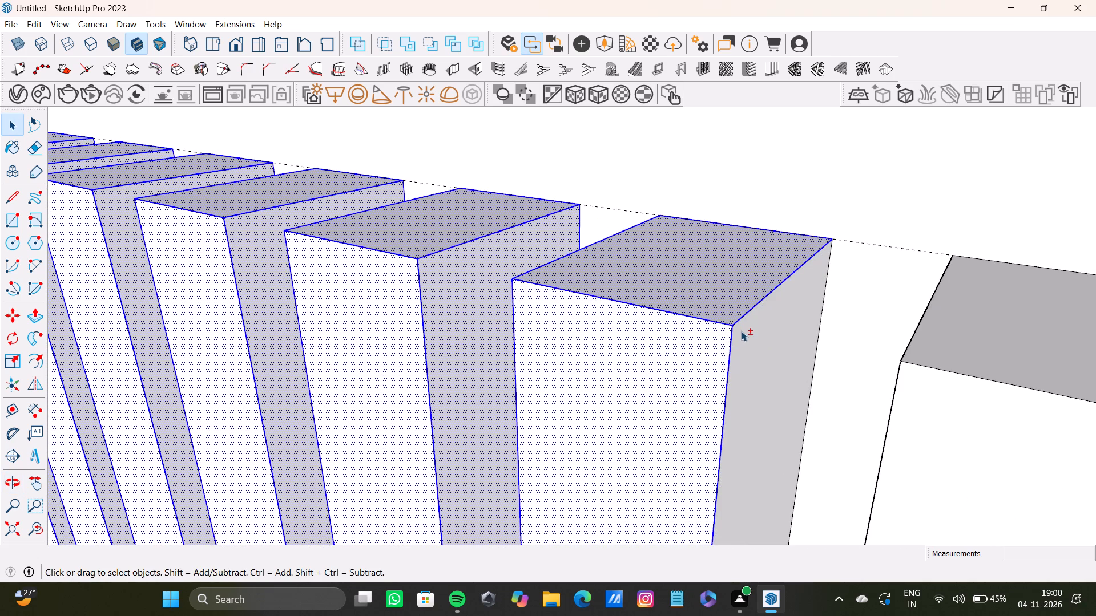
# Add the top, front and side faces of the tenth and eleventh slats to the selection, with their edges.
pyautogui.keyDown('shift'); pyautogui.moveTo(736, 329); pyautogui.dragTo(377, 244, button='middle'); pyautogui.keyUp('shift')
pyautogui.keyDown('shift'); pyautogui.doubleClick(635, 261); pyautogui.keyUp('shift')
pyautogui.keyDown('shift'); pyautogui.doubleClick(638, 306); pyautogui.keyUp('shift')
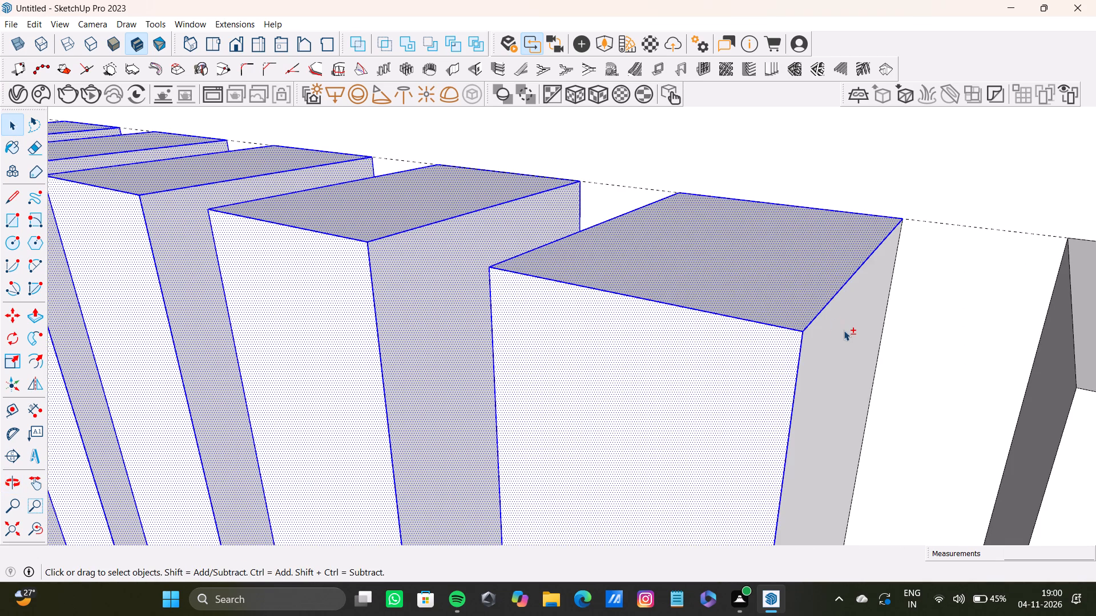
pyautogui.keyDown('shift'); pyautogui.doubleClick(848, 332); pyautogui.keyUp('shift')
pyautogui.keyDown('shift'); pyautogui.moveTo(848, 332); pyautogui.dragTo(420, 242, button='middle'); pyautogui.keyUp('shift')
pyautogui.keyDown('shift'); pyautogui.doubleClick(599, 250); pyautogui.keyUp('shift')
pyautogui.keyDown('shift'); pyautogui.doubleClick(584, 346); pyautogui.keyUp('shift')
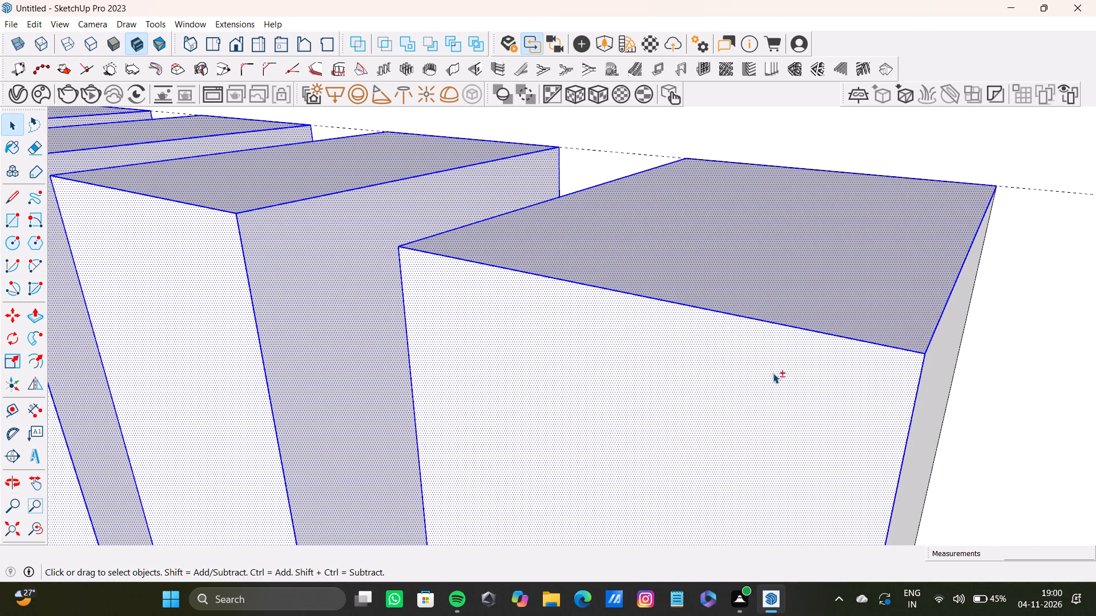
pyautogui.keyDown('shift'); pyautogui.moveTo(769, 373); pyautogui.dragTo(555, 321, button='middle'); pyautogui.keyUp('shift')
pyautogui.keyDown('shift'); pyautogui.doubleClick(806, 344); pyautogui.keyUp('shift')
# Add the top, front and side faces of the twelfth and thirteenth slats to the selection, with their edges.
pyautogui.keyDown('shift'); pyautogui.scroll(-19, 745, 339); pyautogui.keyUp('shift')
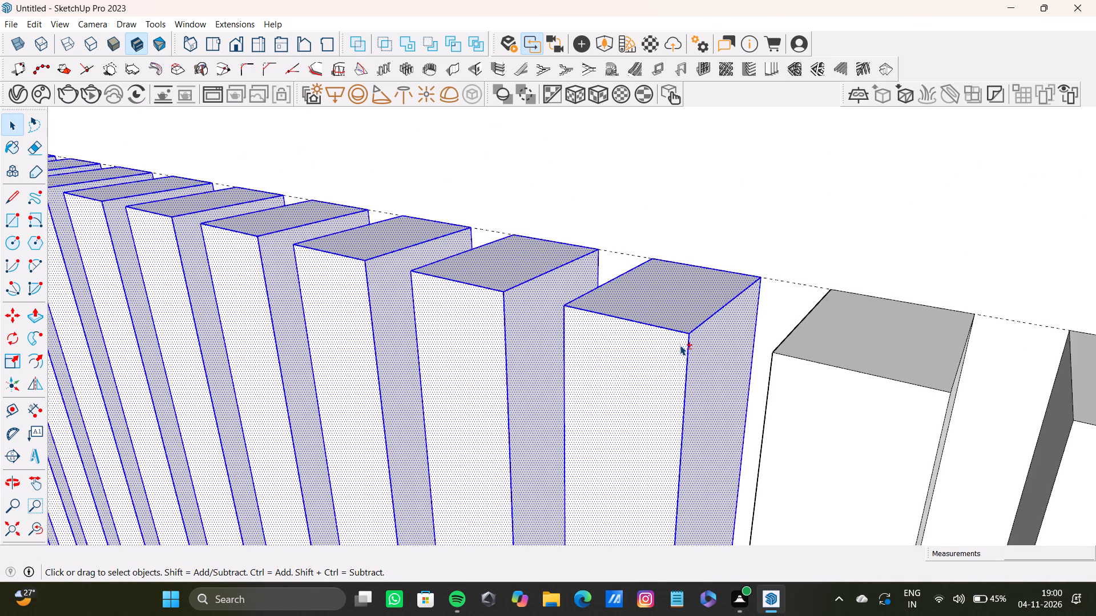
pyautogui.keyDown('shift'); pyautogui.scroll(-7, 680, 345); pyautogui.keyUp('shift')
pyautogui.keyDown('shift'); pyautogui.doubleClick(777, 345); pyautogui.keyUp('shift')
pyautogui.keyDown('shift'); pyautogui.doubleClick(764, 379); pyautogui.keyUp('shift')
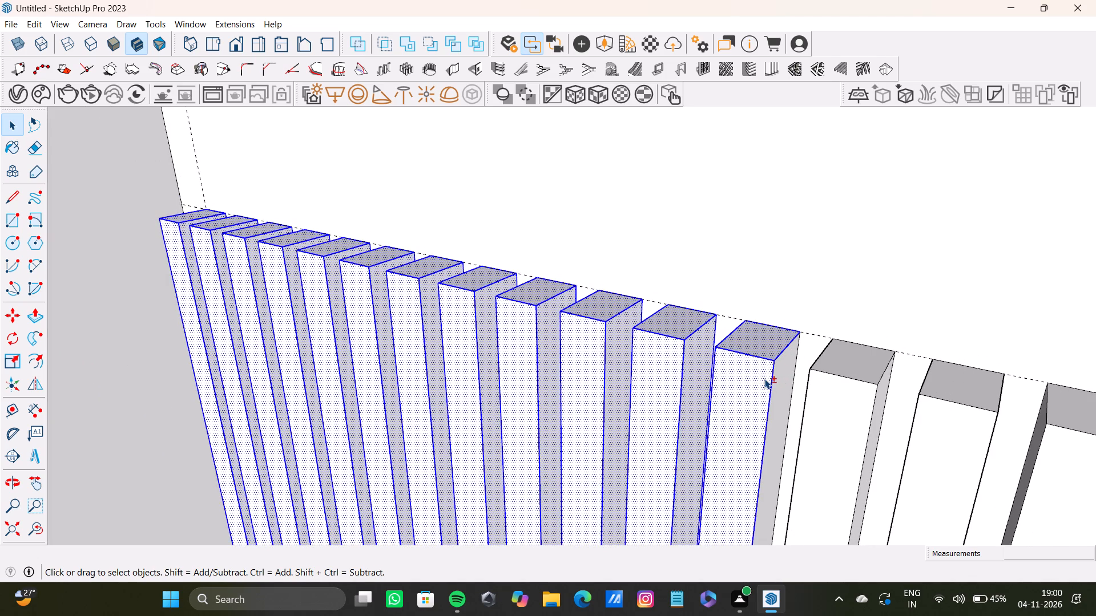
pyautogui.keyDown('shift'); pyautogui.doubleClick(784, 379); pyautogui.keyUp('shift')
pyautogui.keyDown('shift'); pyautogui.doubleClick(847, 368); pyautogui.keyUp('shift')
pyautogui.keyDown('shift'); pyautogui.doubleClick(848, 426); pyautogui.keyUp('shift')
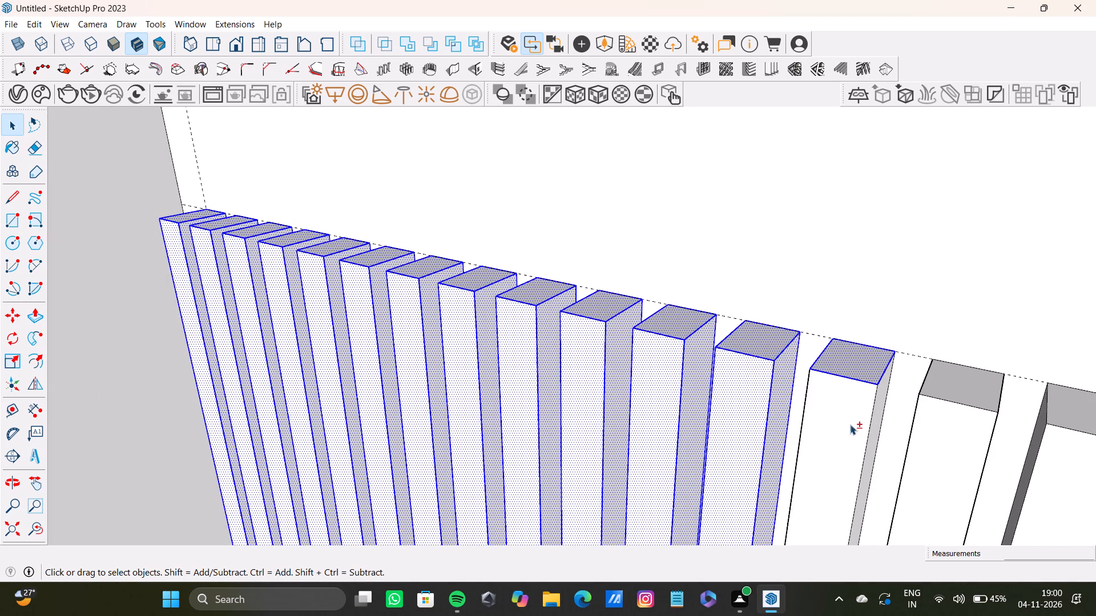
pyautogui.keyDown('shift'); pyautogui.doubleClick(880, 406); pyautogui.keyUp('shift')
pyautogui.keyDown('shift'); pyautogui.doubleClick(863, 416); pyautogui.keyUp('shift')
# Add the fourteenth slat's top, front and side faces to the selection, with their edges.
pyautogui.keyDown('shift'); pyautogui.moveTo(864, 414); pyautogui.dragTo(601, 368, button='middle'); pyautogui.keyUp('shift')
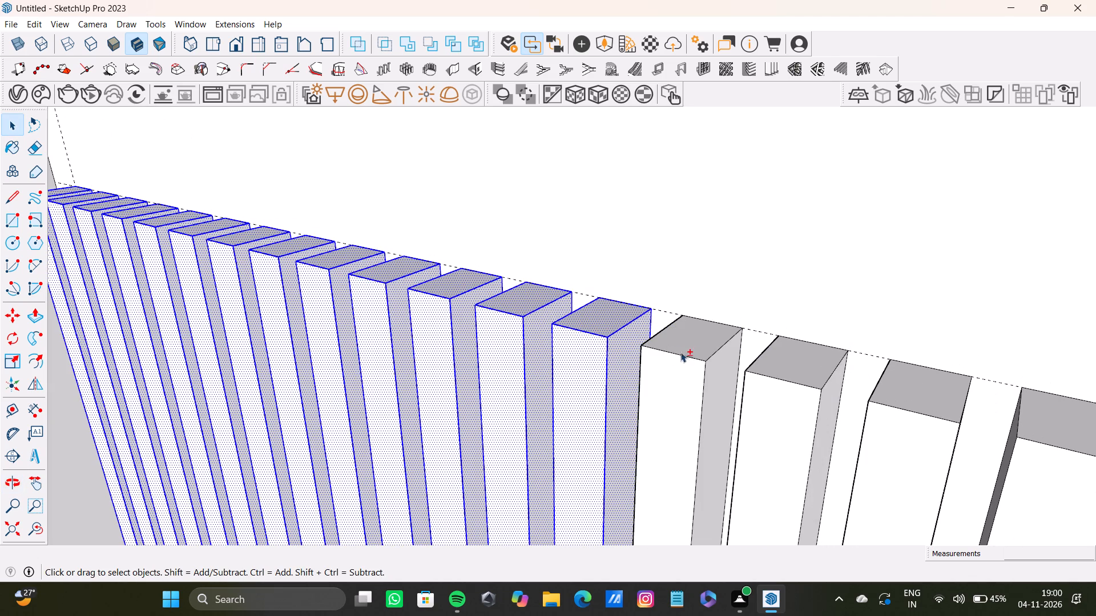
pyautogui.keyDown('shift'); pyautogui.doubleClick(684, 350); pyautogui.keyUp('shift')
pyautogui.keyDown('shift'); pyautogui.doubleClick(677, 385); pyautogui.keyUp('shift')
pyautogui.keyDown('shift'); pyautogui.doubleClick(711, 385); pyautogui.keyUp('shift')
pyautogui.keyDown('shift'); pyautogui.doubleClick(687, 396); pyautogui.keyUp('shift')
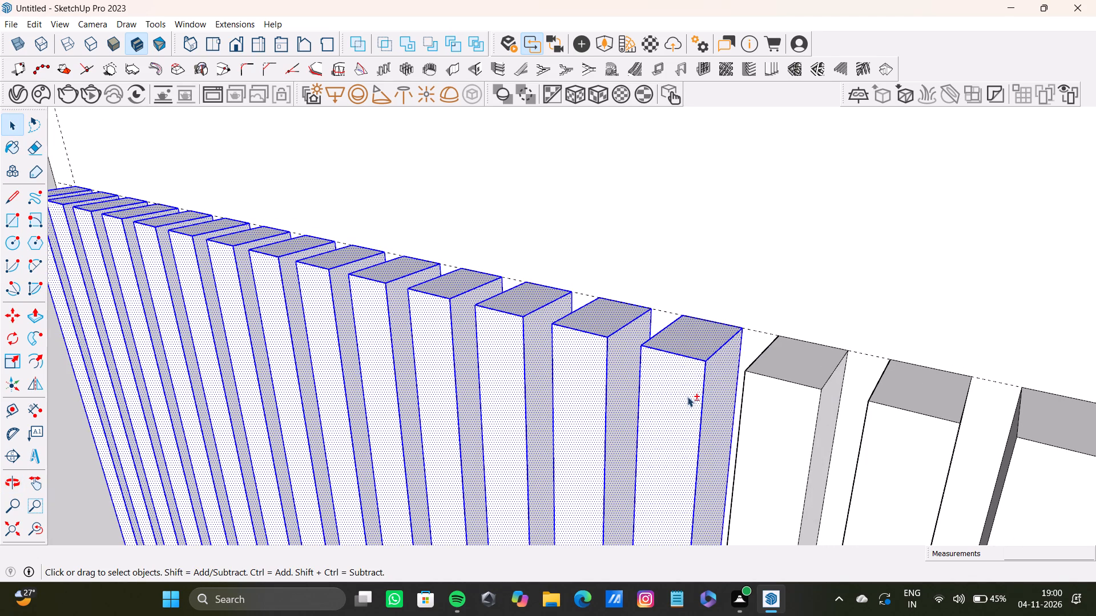
# Add the fifteenth slat's top, front and side faces and the sixteenth slat's top and front faces to the selection.
pyautogui.keyDown('shift'); pyautogui.doubleClick(831, 371); pyautogui.keyUp('shift')
pyautogui.keyDown('shift'); pyautogui.doubleClick(787, 410); pyautogui.keyUp('shift')
pyautogui.keyDown('shift'); pyautogui.doubleClick(808, 373); pyautogui.keyUp('shift')
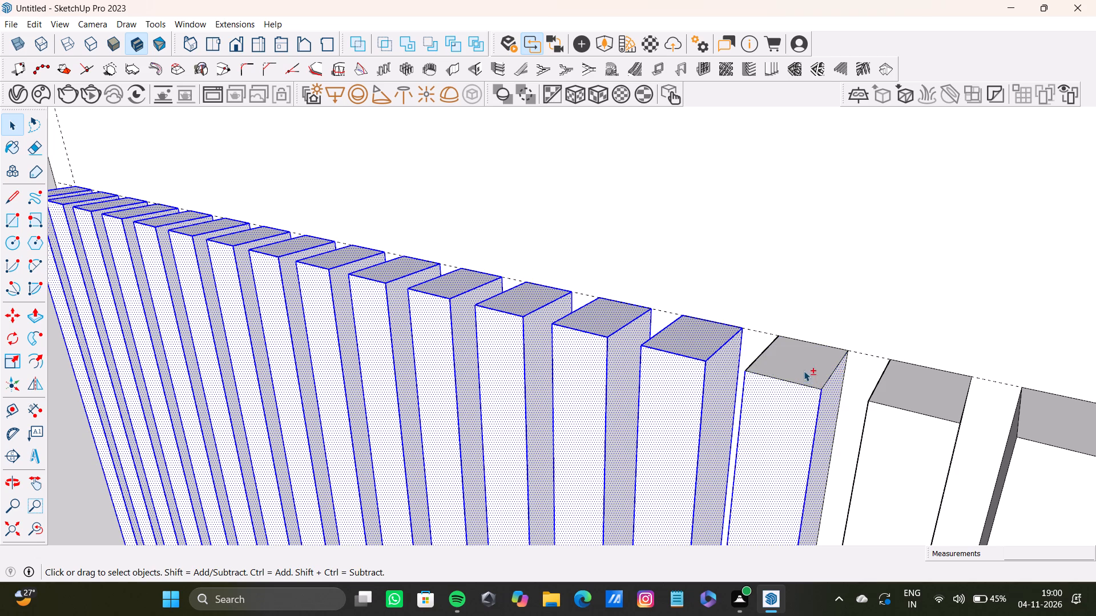
pyautogui.keyDown('shift'); pyautogui.doubleClick(756, 363); pyautogui.keyUp('shift')
pyautogui.keyDown('shift'); pyautogui.doubleClick(901, 386); pyautogui.keyUp('shift')
pyautogui.keyDown('shift'); pyautogui.doubleClick(902, 435); pyautogui.keyUp('shift')
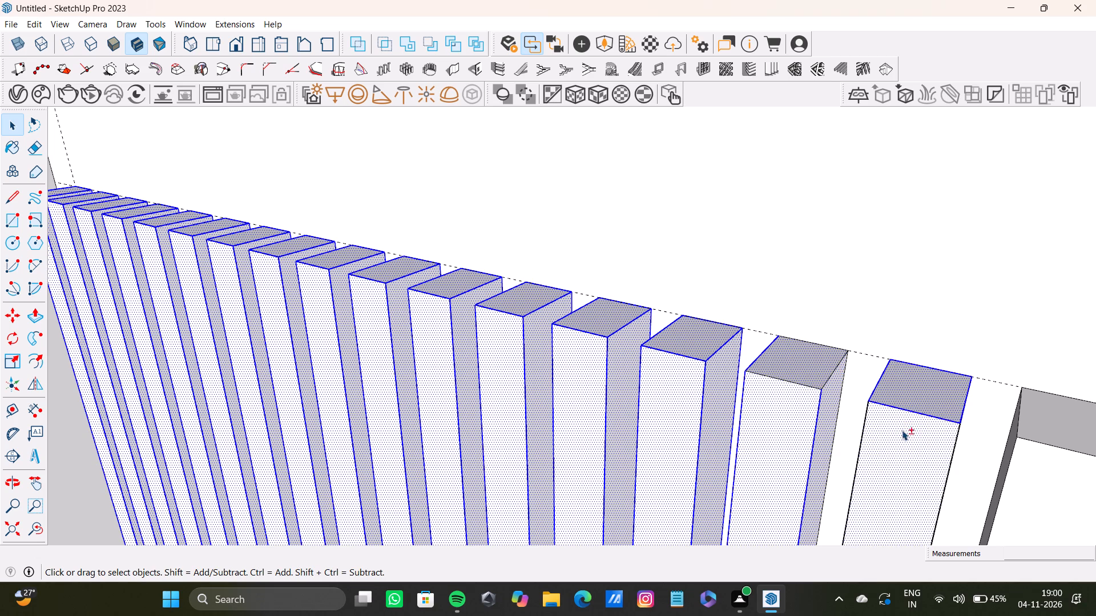
pyautogui.keyDown('shift'); pyautogui.doubleClick(805, 366); pyautogui.keyUp('shift')
pyautogui.keyDown('shift'); pyautogui.click(837, 396); pyautogui.keyUp('shift')
pyautogui.keyDown('shift'); pyautogui.doubleClick(819, 372); pyautogui.keyUp('shift')
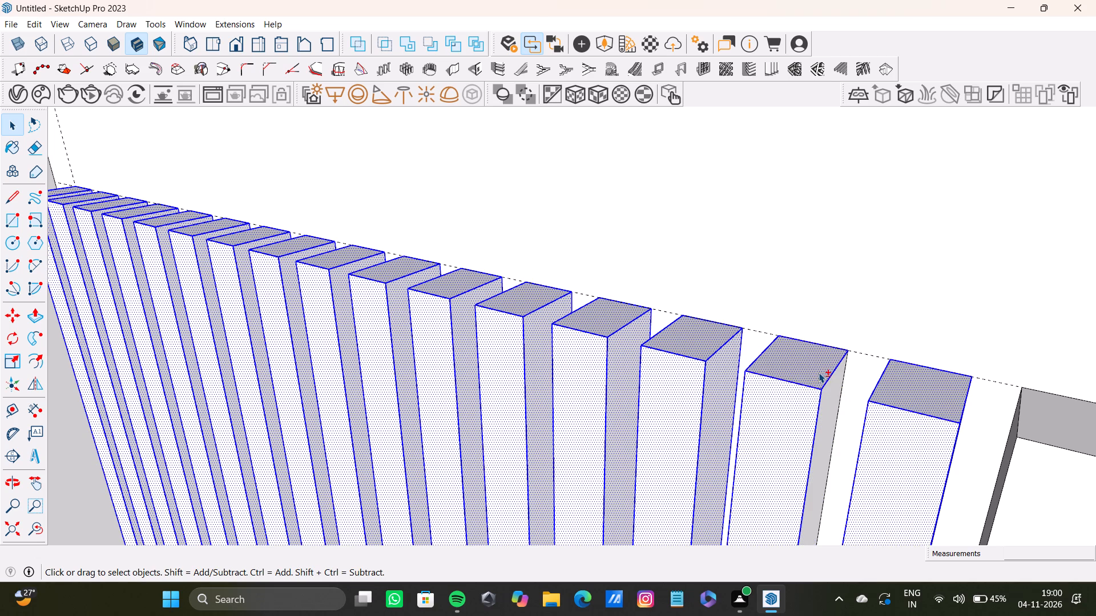
pyautogui.keyDown('shift'); pyautogui.doubleClick(832, 408); pyautogui.keyUp('shift')
# Add the sixteenth slat's side face, the seventeenth slat's exposed faces and the eighteenth slat's top and front faces to the selection.
pyautogui.keyDown('shift'); pyautogui.scroll(-3, 825, 405); pyautogui.keyUp('shift')
pyautogui.keyDown('shift'); pyautogui.moveTo(821, 403); pyautogui.dragTo(635, 324, button='middle'); pyautogui.keyUp('shift')
pyautogui.keyDown('shift'); pyautogui.doubleClick(821, 333); pyautogui.keyUp('shift')
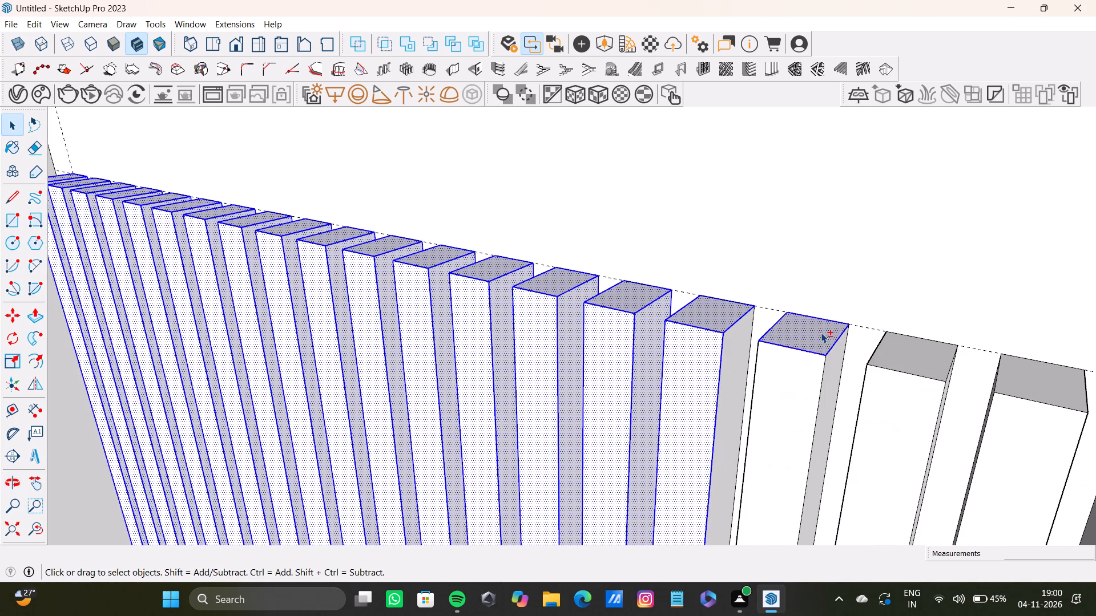
pyautogui.keyDown('shift'); pyautogui.click(811, 398); pyautogui.keyUp('shift')
pyautogui.keyDown('shift'); pyautogui.moveTo(811, 398); pyautogui.dragTo(817, 394); pyautogui.keyUp('shift')
pyautogui.keyDown('shift'); pyautogui.doubleClick(836, 390); pyautogui.keyUp('shift')
pyautogui.keyDown('shift'); pyautogui.click(859, 355); pyautogui.keyUp('shift')
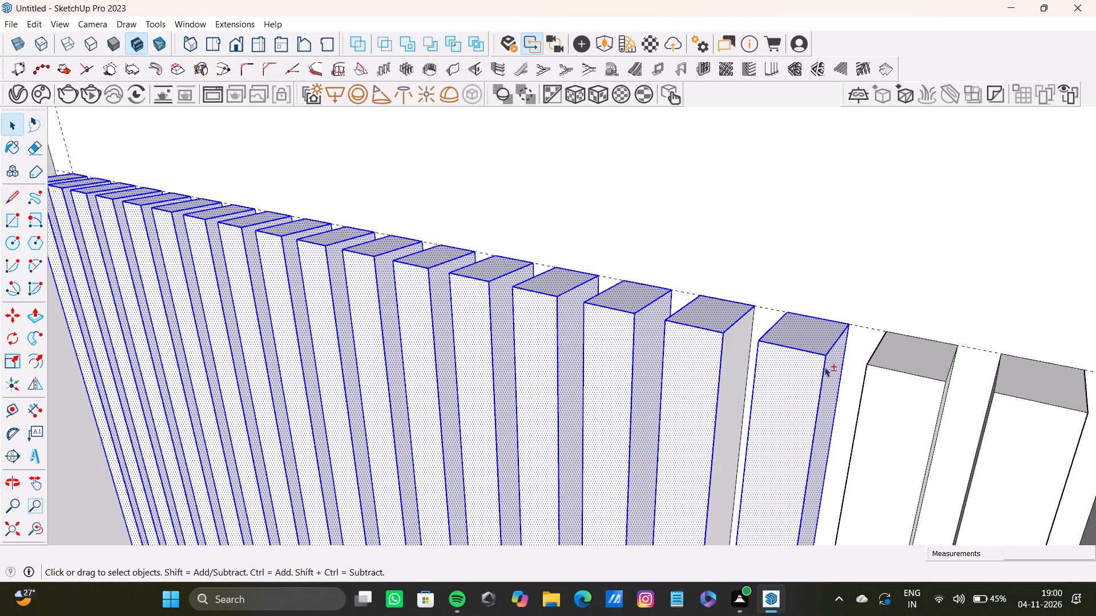
pyautogui.keyDown('shift'); pyautogui.doubleClick(736, 367); pyautogui.keyUp('shift')
pyautogui.keyDown('shift'); pyautogui.doubleClick(884, 360); pyautogui.keyUp('shift')
pyautogui.keyDown('shift'); pyautogui.doubleClick(884, 414); pyautogui.keyUp('shift')
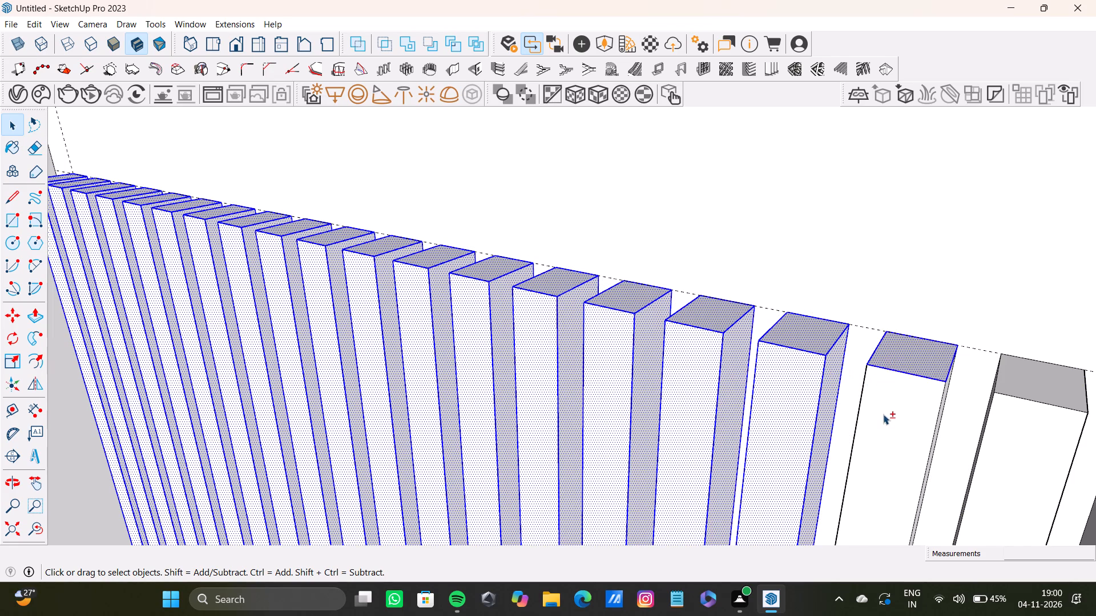
# Add the eighteenth slat's side face and the nineteenth slat's top, front and side faces to the selection.
pyautogui.keyDown('shift'); pyautogui.moveTo(887, 405); pyautogui.dragTo(726, 382, button='middle'); pyautogui.keyUp('shift')
pyautogui.keyDown('shift'); pyautogui.doubleClick(792, 381); pyautogui.keyUp('shift')
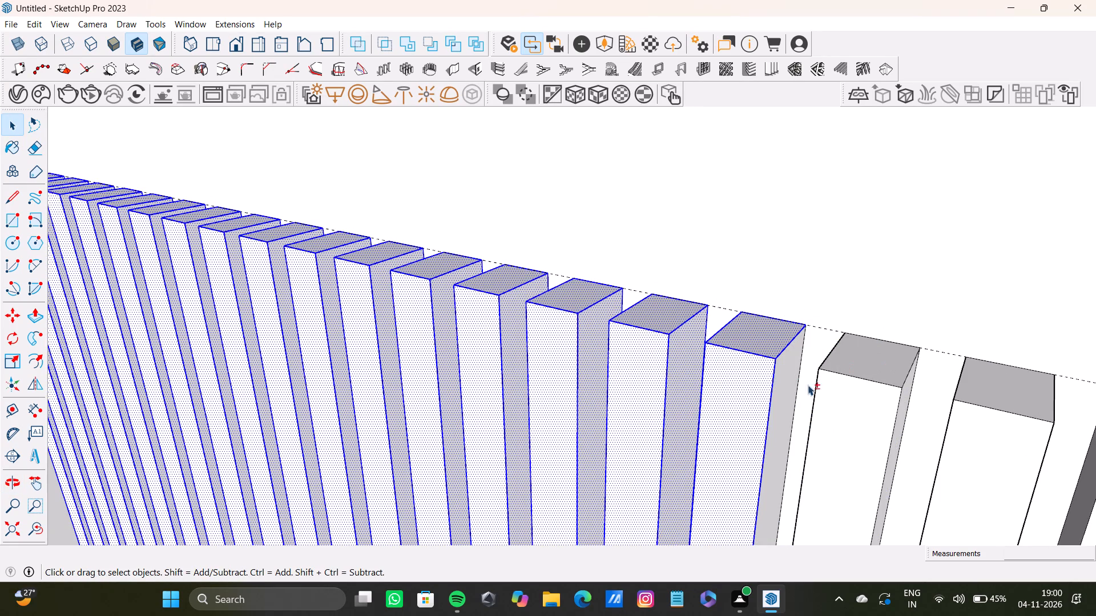
pyautogui.keyDown('shift'); pyautogui.doubleClick(794, 388); pyautogui.keyUp('shift')
pyautogui.keyDown('shift'); pyautogui.click(781, 383); pyautogui.keyUp('shift')
pyautogui.keyDown('shift'); pyautogui.moveTo(781, 384); pyautogui.dragTo(788, 384); pyautogui.keyUp('shift')
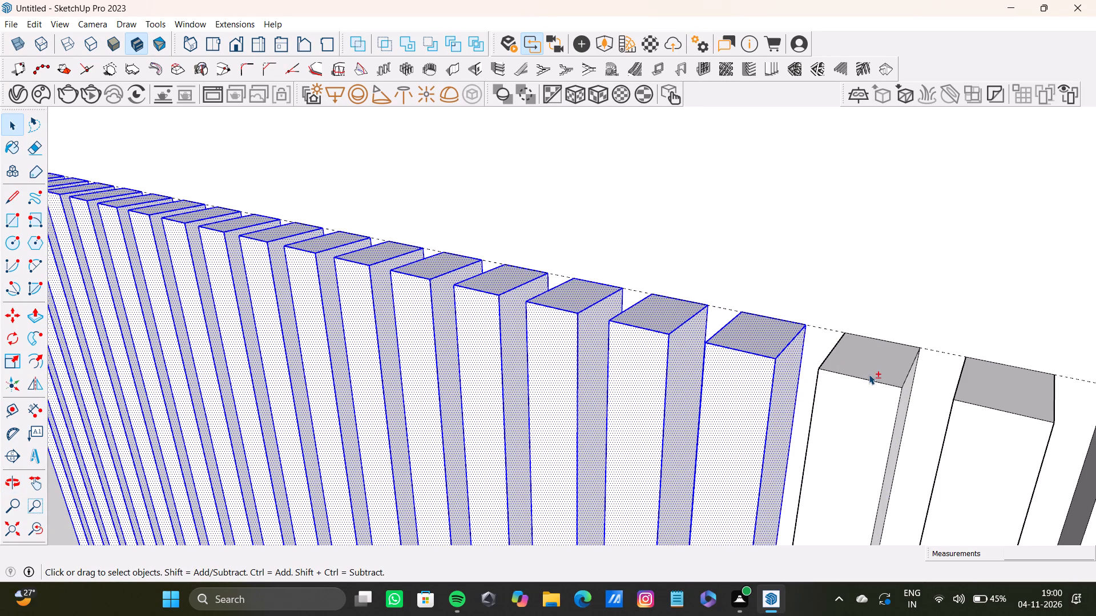
pyautogui.keyDown('shift'); pyautogui.doubleClick(869, 374); pyautogui.keyUp('shift')
pyautogui.keyDown('shift'); pyautogui.doubleClick(874, 427); pyautogui.keyUp('shift')
pyautogui.keyDown('shift'); pyautogui.moveTo(877, 425); pyautogui.dragTo(790, 395, button='middle'); pyautogui.keyUp('shift')
pyautogui.keyDown('shift'); pyautogui.scroll(3, 799, 383); pyautogui.keyUp('shift')
pyautogui.keyDown('shift'); pyautogui.doubleClick(819, 378); pyautogui.keyUp('shift')
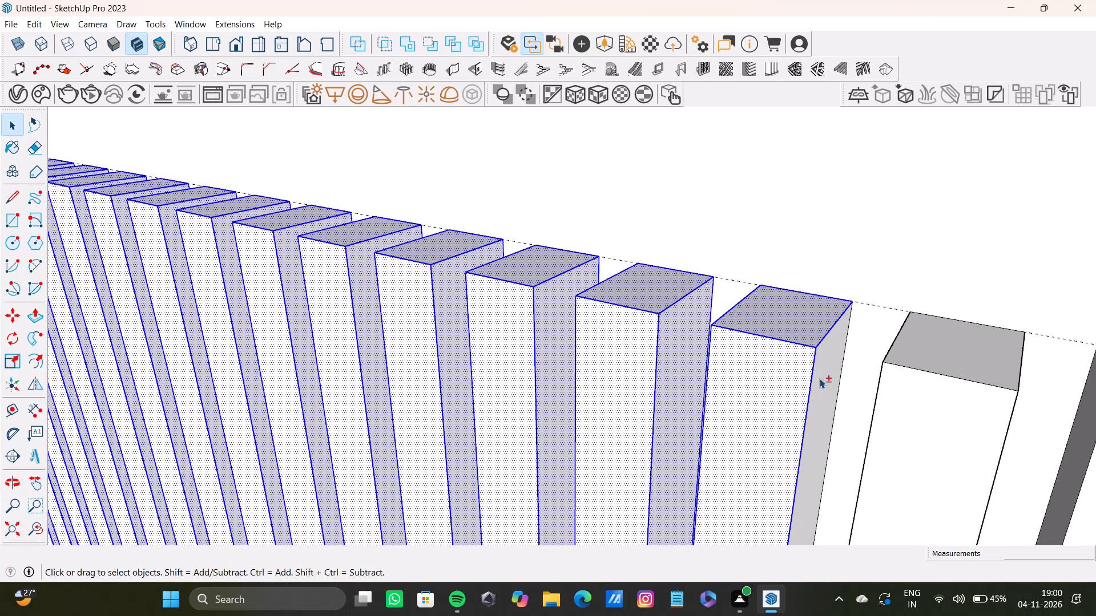
# Add the twentieth slat's top, front and side faces and the twenty-first slat's top and front faces to the selection.
pyautogui.keyDown('shift'); pyautogui.moveTo(813, 372); pyautogui.dragTo(591, 309, button='middle'); pyautogui.keyUp('shift')
pyautogui.keyDown('shift'); pyautogui.doubleClick(709, 298); pyautogui.keyUp('shift')
pyautogui.keyDown('shift'); pyautogui.doubleClick(718, 354); pyautogui.keyUp('shift')
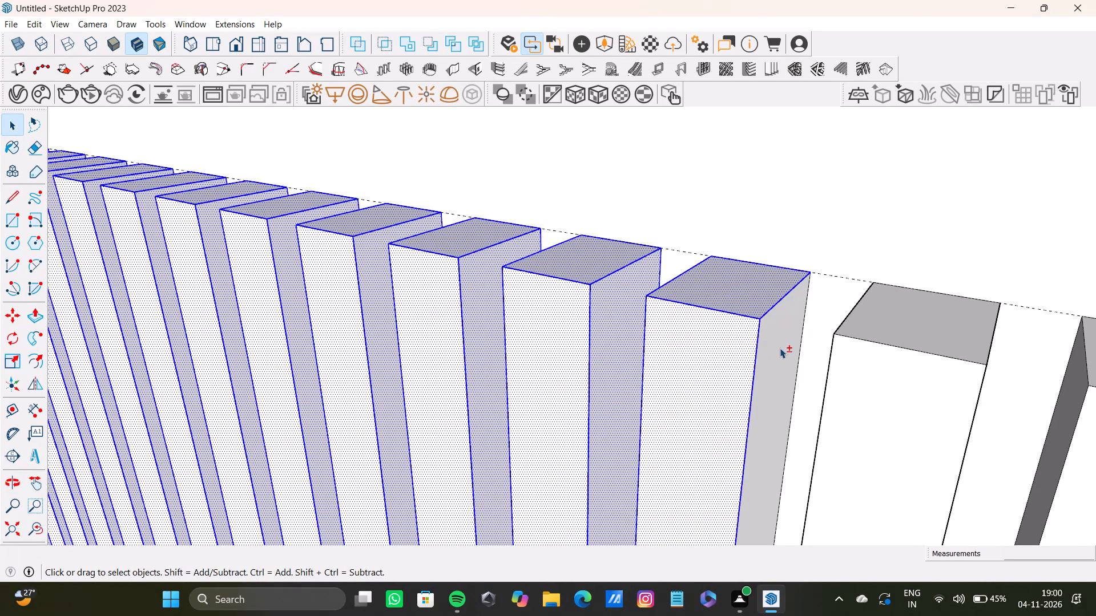
pyautogui.keyDown('shift'); pyautogui.doubleClick(780, 348); pyautogui.keyUp('shift')
pyautogui.keyDown('shift'); pyautogui.doubleClick(929, 326); pyautogui.keyUp('shift')
pyautogui.keyDown('shift'); pyautogui.click(914, 399); pyautogui.keyUp('shift')
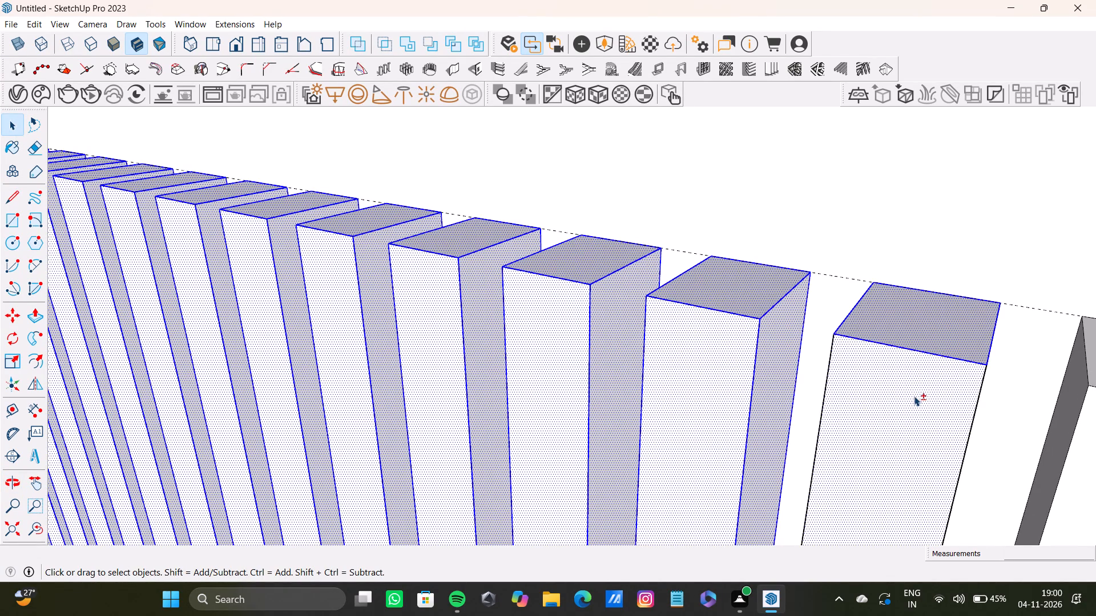
# Add the remaining exposed faces of the twenty-first slat and the faces of the last slat to the selection, with their edges.
pyautogui.keyDown('shift'); pyautogui.moveTo(792, 391); pyautogui.dragTo(683, 354, button='middle'); pyautogui.keyUp('shift')
pyautogui.keyDown('shift'); pyautogui.doubleClick(706, 352); pyautogui.keyUp('shift')
pyautogui.keyDown('shift'); pyautogui.doubleClick(745, 337); pyautogui.keyUp('shift')
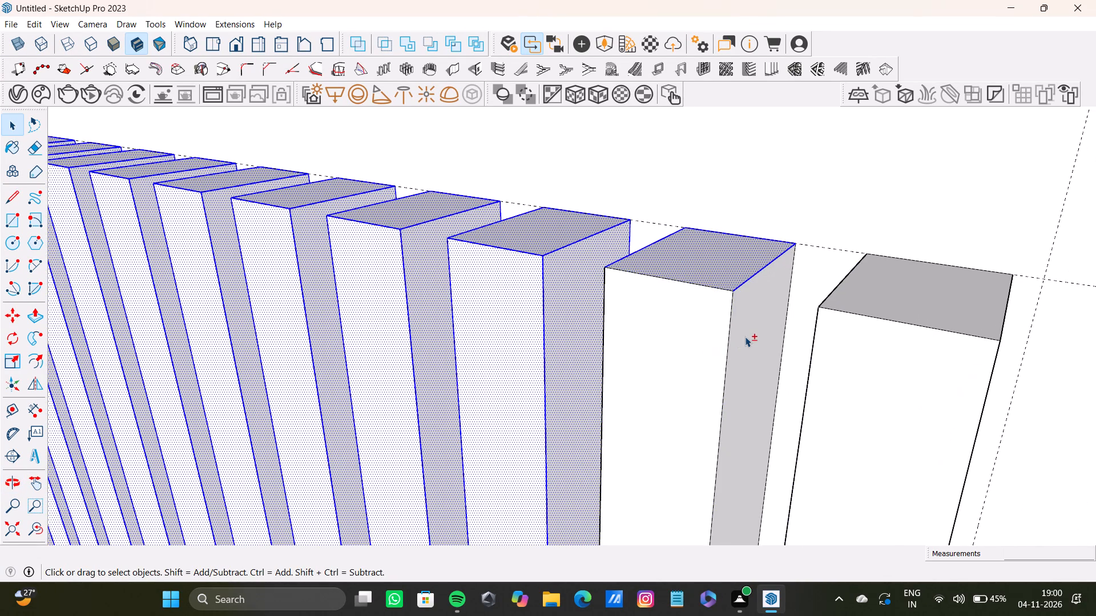
pyautogui.keyDown('shift'); pyautogui.click(698, 360); pyautogui.keyUp('shift')
pyautogui.keyDown('shift'); pyautogui.moveTo(698, 360); pyautogui.dragTo(711, 357); pyautogui.keyUp('shift')
pyautogui.keyDown('shift'); pyautogui.doubleClick(977, 307); pyautogui.keyUp('shift')
pyautogui.keyDown('shift'); pyautogui.doubleClick(963, 408); pyautogui.keyUp('shift')
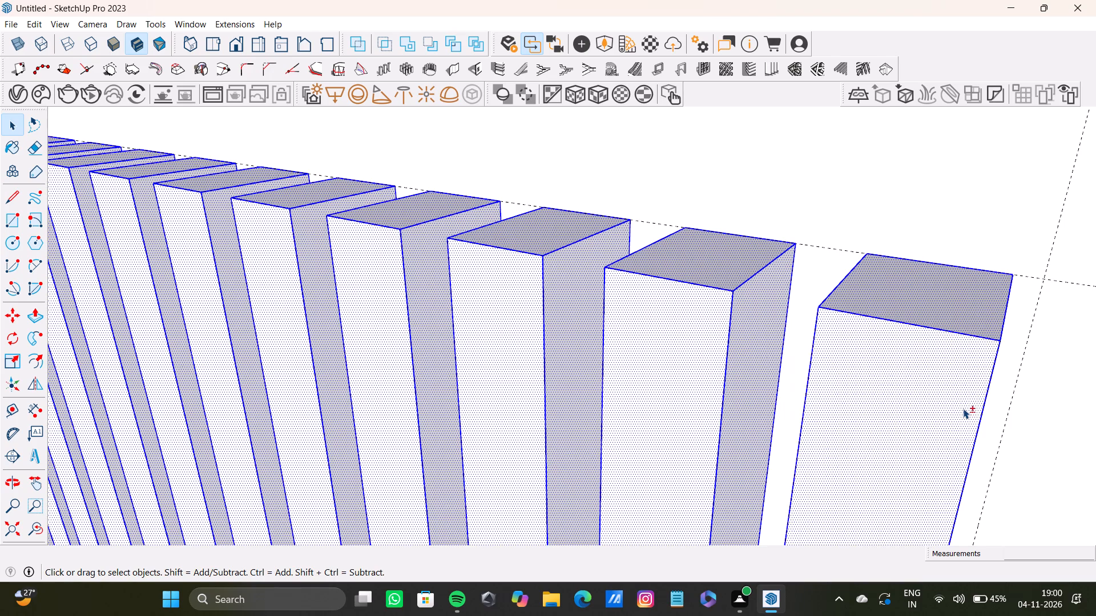
pyautogui.keyDown('shift'); pyautogui.moveTo(963, 408); pyautogui.dragTo(738, 355, button='middle'); pyautogui.keyUp('shift')
pyautogui.keyDown('shift'); pyautogui.doubleClick(768, 334); pyautogui.keyUp('shift')
# Add the hidden side faces of the second and third slats, facing the first slat's end, to the selection.
pyautogui.keyDown('shift'); pyautogui.scroll(-5, 524, 344); pyautogui.keyUp('shift')
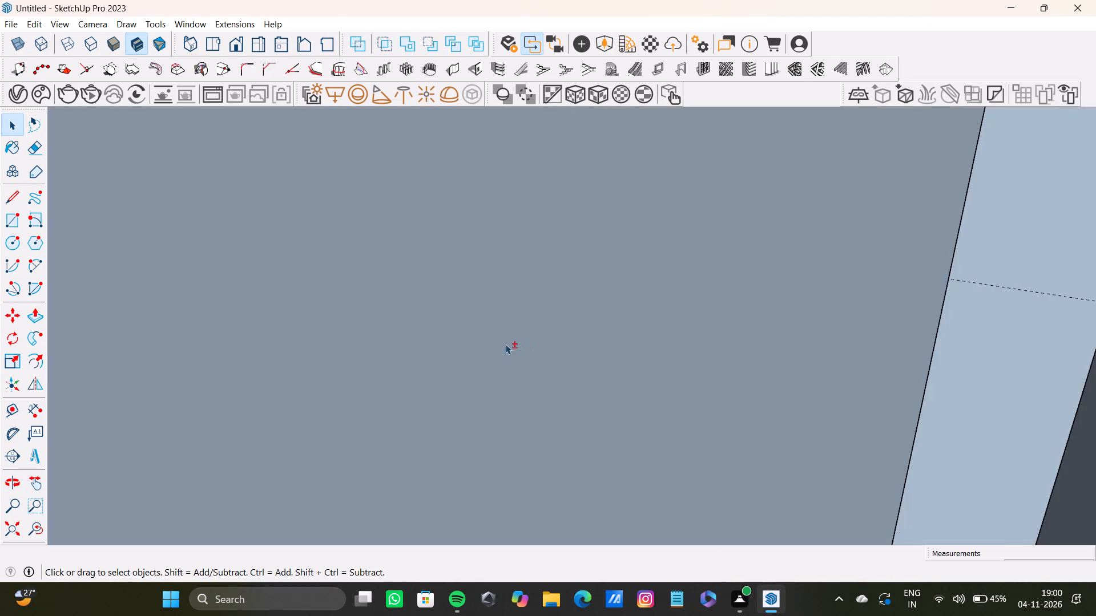
pyautogui.keyDown('shift'); pyautogui.scroll(-7, 505, 344); pyautogui.keyUp('shift')
pyautogui.click(14, 516)
pyautogui.click(14, 527)
pyautogui.moveTo(205, 508); pyautogui.dragTo(206, 505, button='middle')
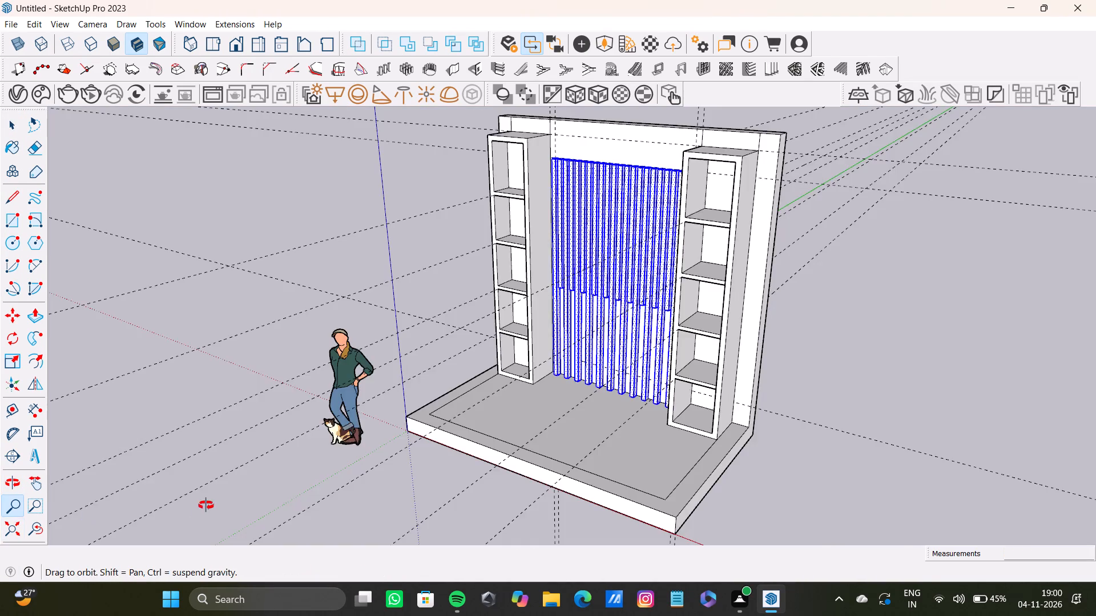
pyautogui.moveTo(206, 505); pyautogui.dragTo(130, 613, button='middle')
pyautogui.scroll(10, 368, 222)
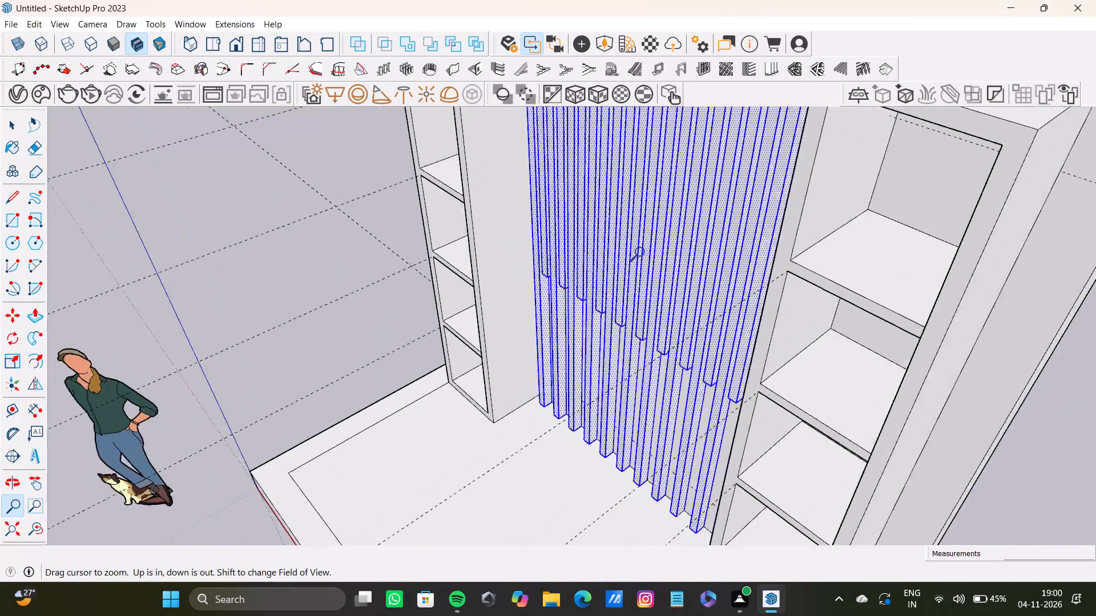
pyautogui.scroll(2, 643, 253)
pyautogui.moveTo(642, 253); pyautogui.dragTo(933, 329, button='middle')
pyautogui.scroll(-5, 750, 294)
pyautogui.keyDown('shift'); pyautogui.scroll(1, 656, 260); pyautogui.keyUp('shift')
pyautogui.keyDown('shift'); pyautogui.moveTo(656, 260); pyautogui.dragTo(742, 459, button='middle'); pyautogui.keyUp('shift')
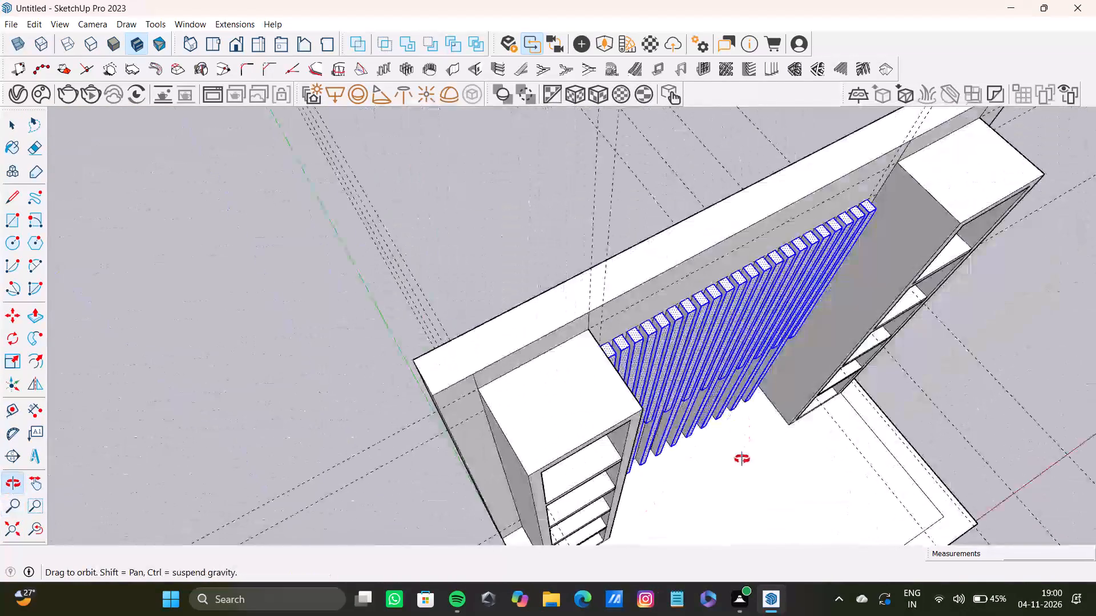
pyautogui.keyDown('shift'); pyautogui.moveTo(742, 459); pyautogui.dragTo(741, 486, button='middle'); pyautogui.keyUp('shift')
pyautogui.scroll(20, 640, 429)
pyautogui.scroll(3, 640, 429)
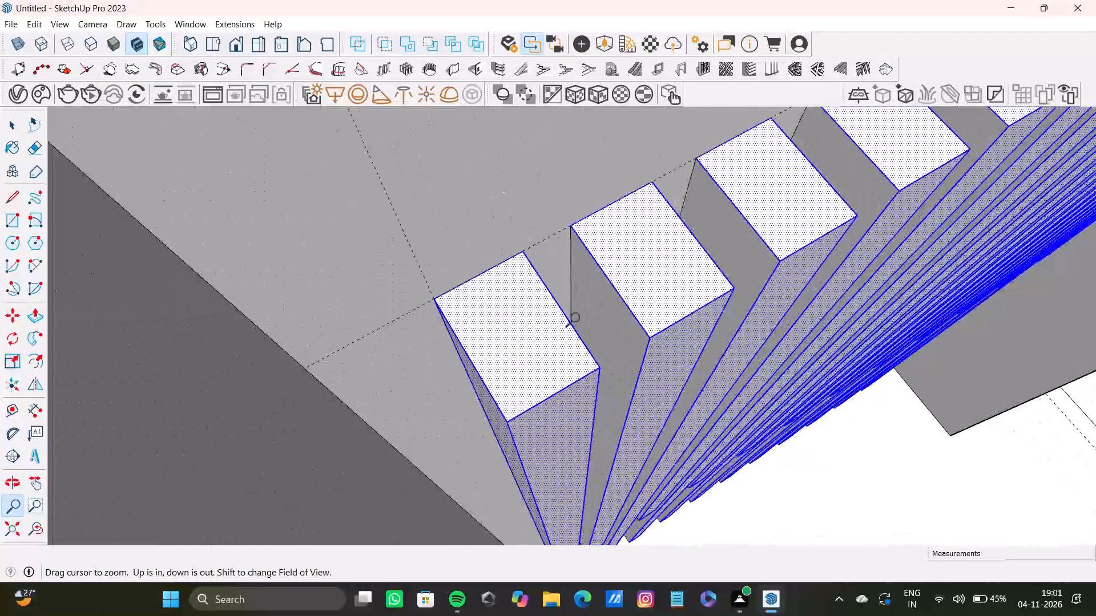
pyautogui.press('space')
pyautogui.keyDown('shift'); pyautogui.doubleClick(620, 310); pyautogui.keyUp('shift')
pyautogui.keyDown('shift'); pyautogui.doubleClick(785, 225); pyautogui.keyUp('shift')
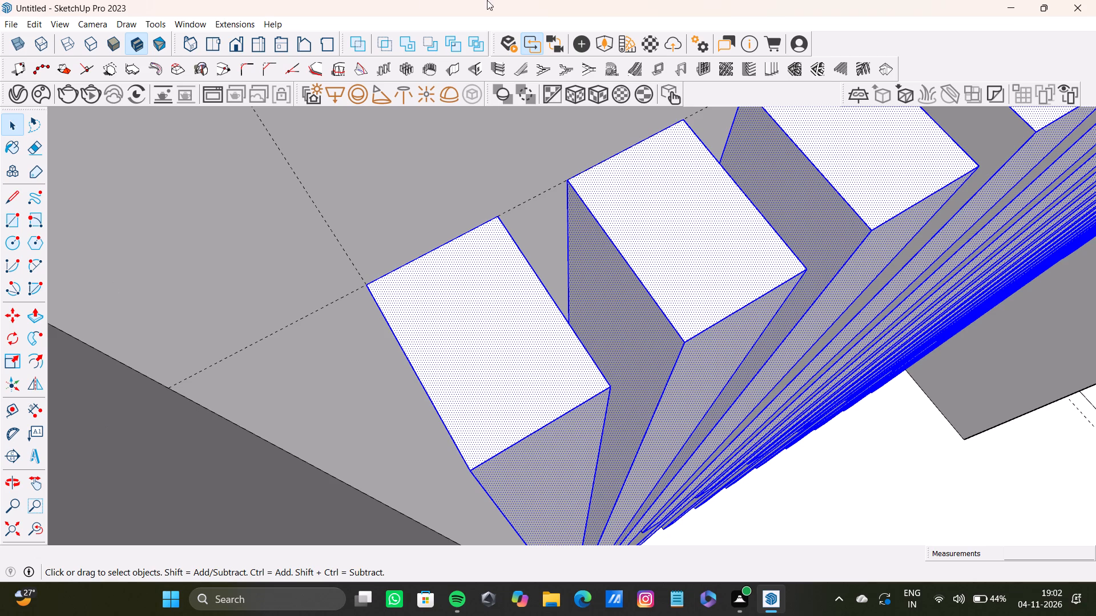
# Make a single group from all the selected slats and clear the selection.
pyautogui.scroll(-18, 527, 358)
pyautogui.scroll(-20, 569, 366)
pyautogui.scroll(-10, 569, 366)
pyautogui.moveTo(792, 399); pyautogui.dragTo(556, 387, button='middle')
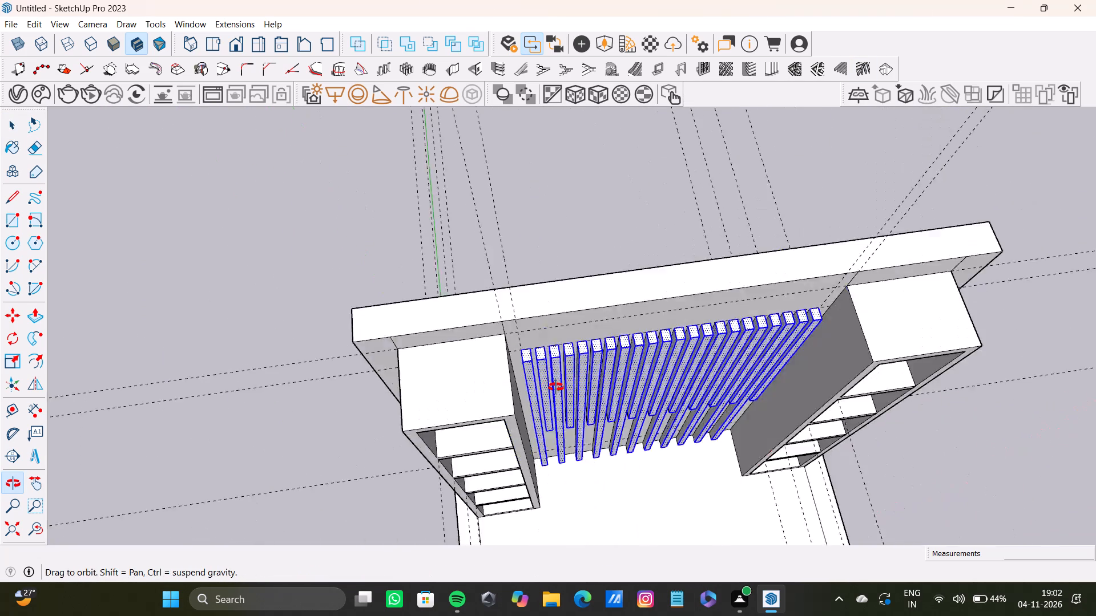
pyautogui.moveTo(556, 387); pyautogui.dragTo(627, 348, button='middle')
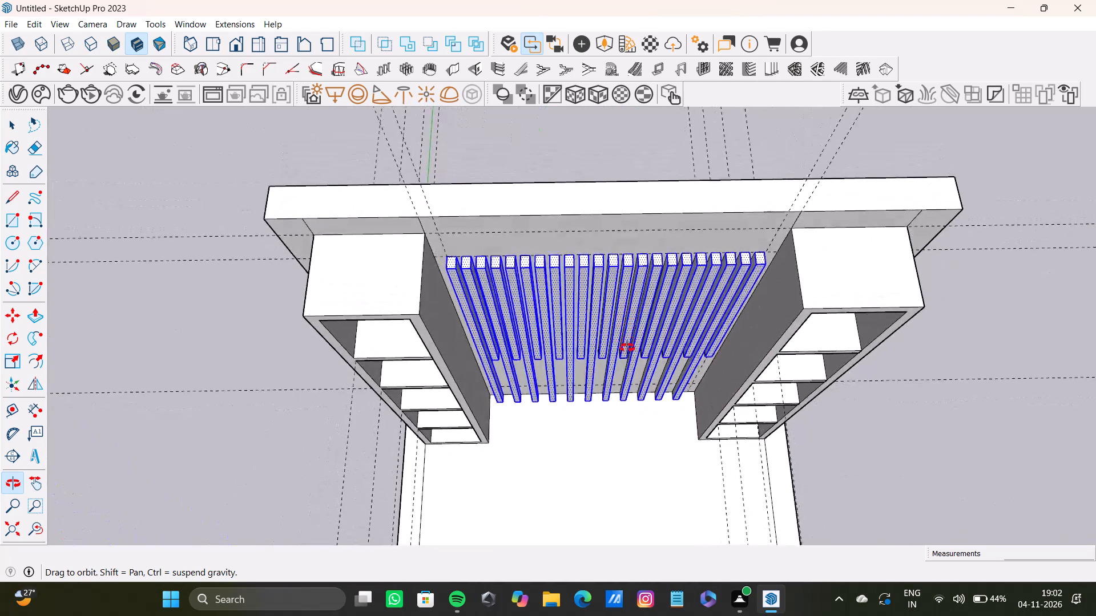
pyautogui.moveTo(627, 348); pyautogui.dragTo(627, 350, button='middle')
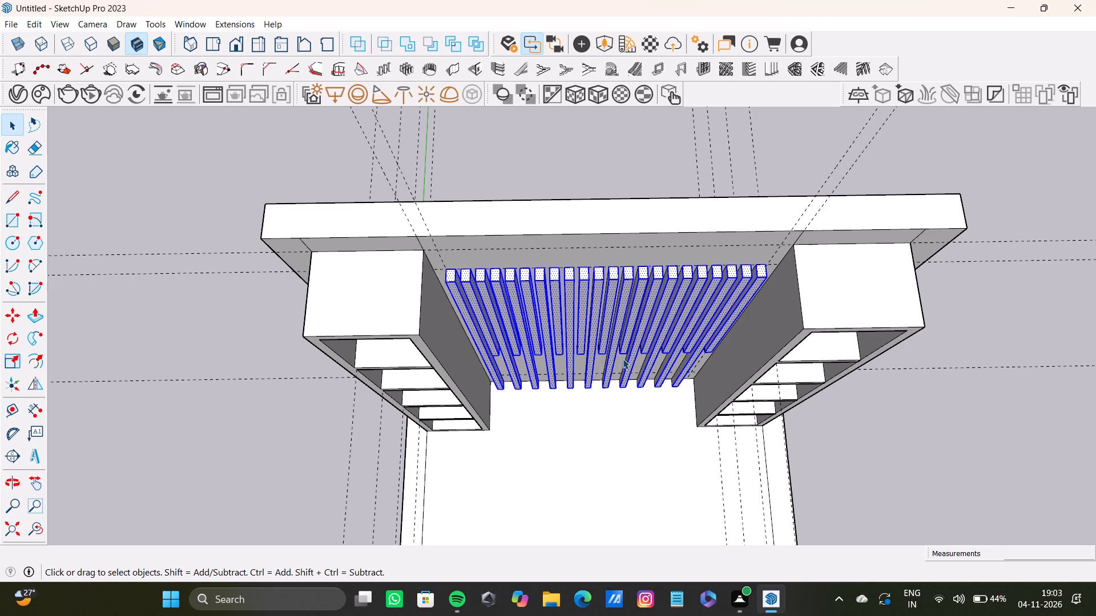
pyautogui.scroll(-18, 389, 284)
pyautogui.scroll(-11, 526, 301)
pyautogui.keyDown('shift'); pyautogui.moveTo(566, 356); pyautogui.dragTo(378, 236, button='middle'); pyautogui.keyUp('shift')
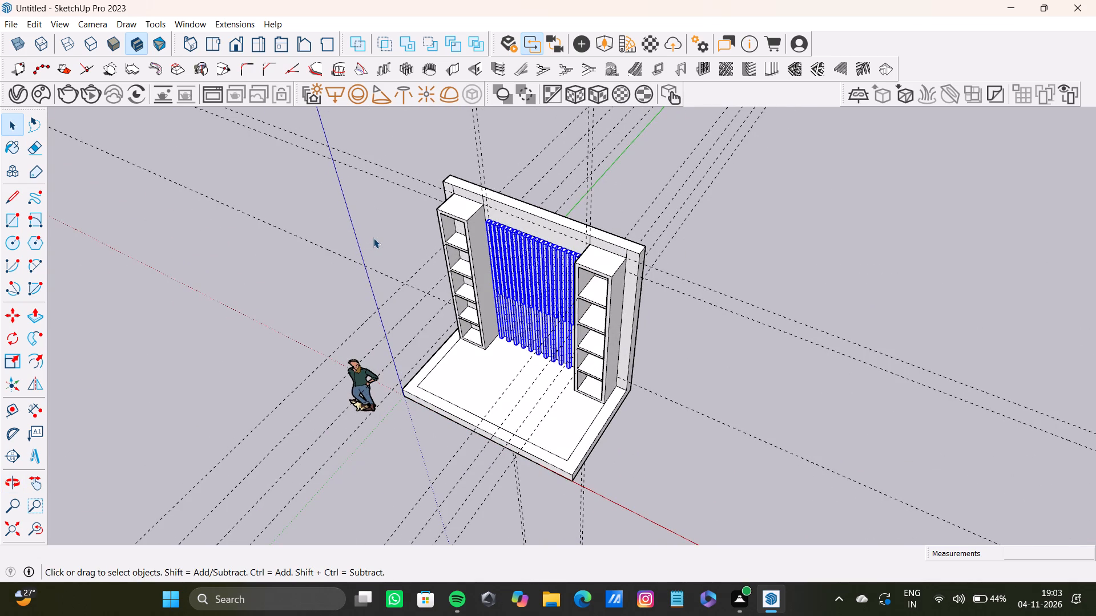
pyautogui.scroll(7, 493, 239)
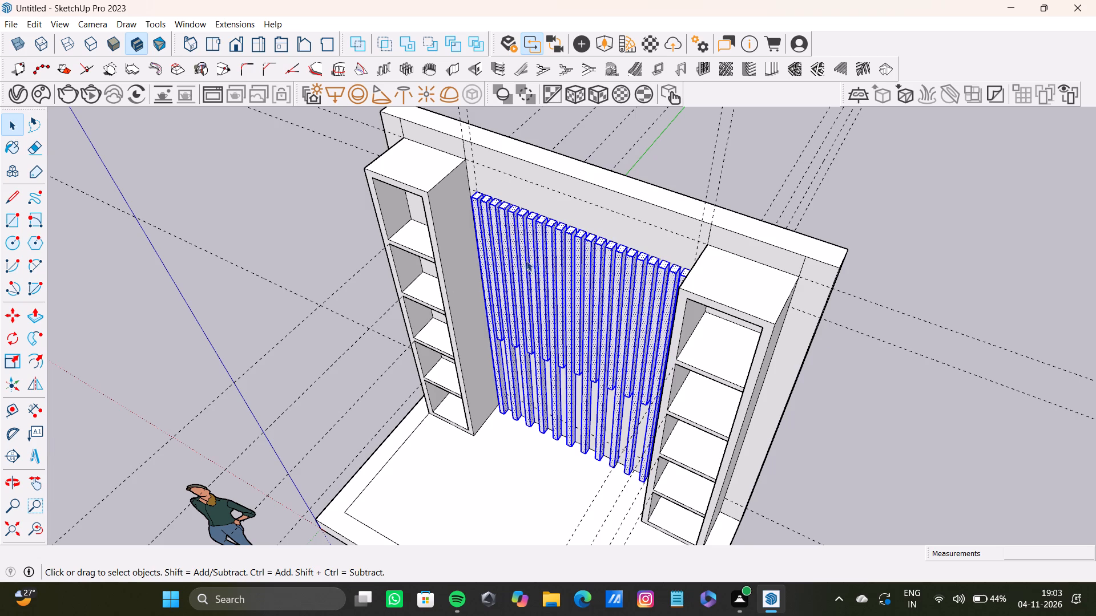
pyautogui.scroll(11, 521, 221)
pyautogui.rightClick(521, 219)
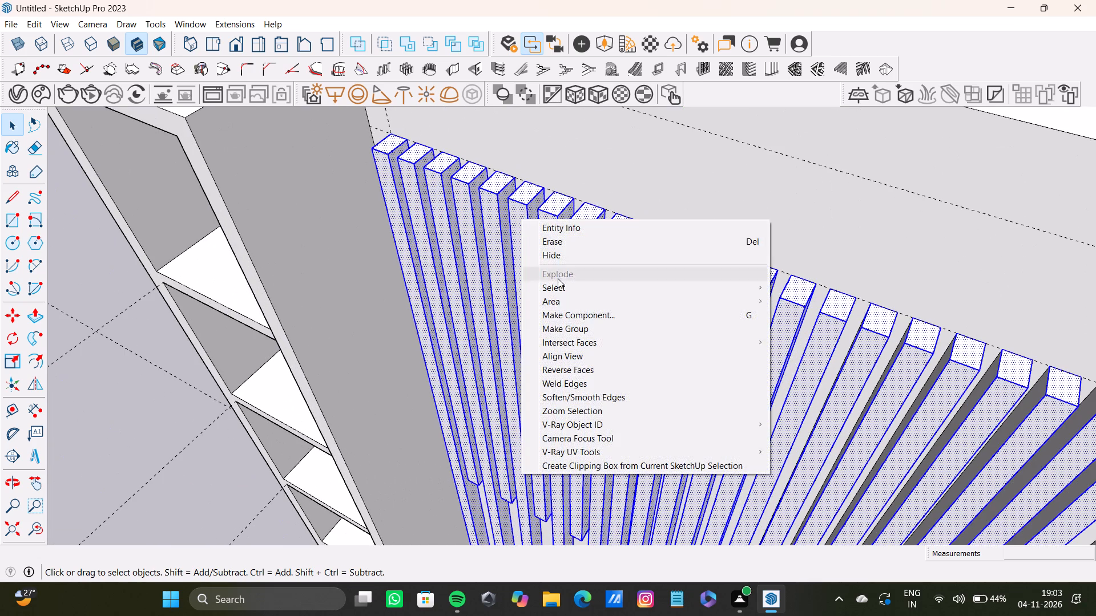
pyautogui.click(557, 323)
pyautogui.scroll(-12, 503, 287)
pyautogui.moveTo(498, 297); pyautogui.dragTo(605, 273, button='middle')
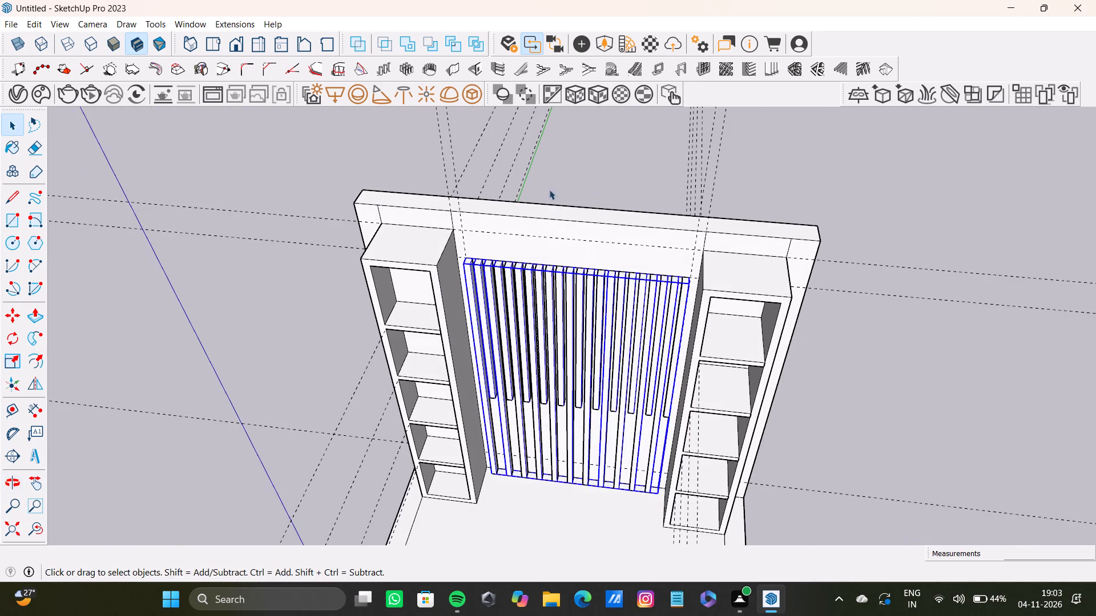
pyautogui.click(551, 180)
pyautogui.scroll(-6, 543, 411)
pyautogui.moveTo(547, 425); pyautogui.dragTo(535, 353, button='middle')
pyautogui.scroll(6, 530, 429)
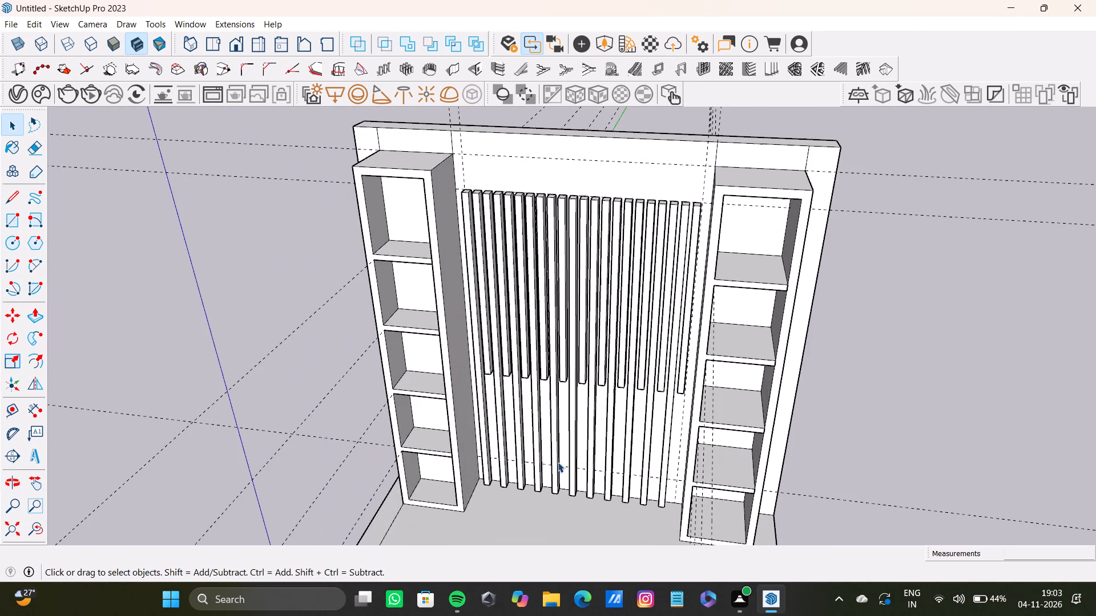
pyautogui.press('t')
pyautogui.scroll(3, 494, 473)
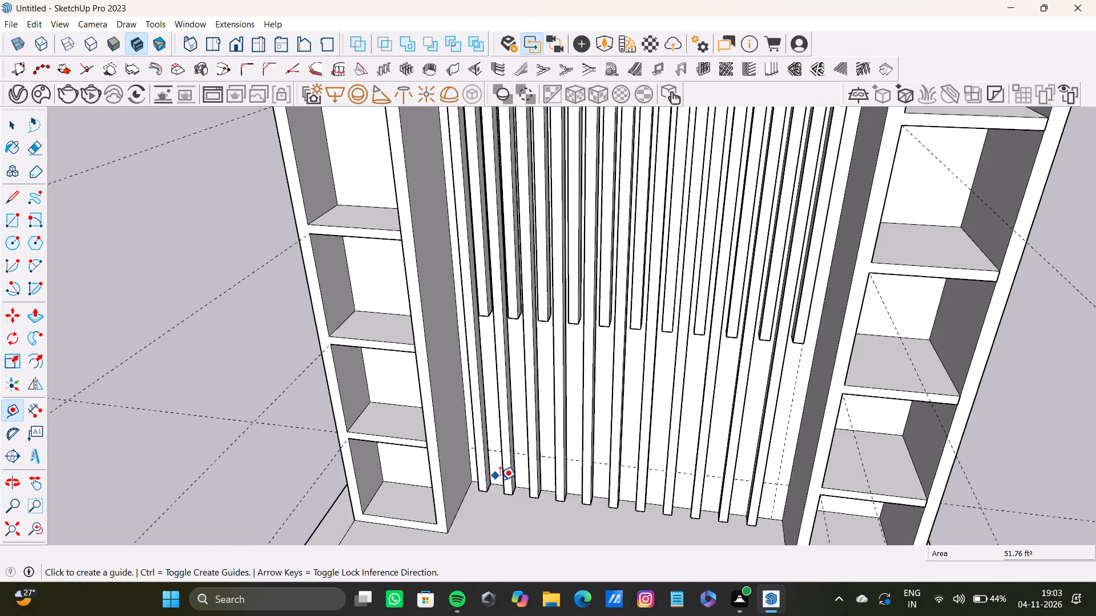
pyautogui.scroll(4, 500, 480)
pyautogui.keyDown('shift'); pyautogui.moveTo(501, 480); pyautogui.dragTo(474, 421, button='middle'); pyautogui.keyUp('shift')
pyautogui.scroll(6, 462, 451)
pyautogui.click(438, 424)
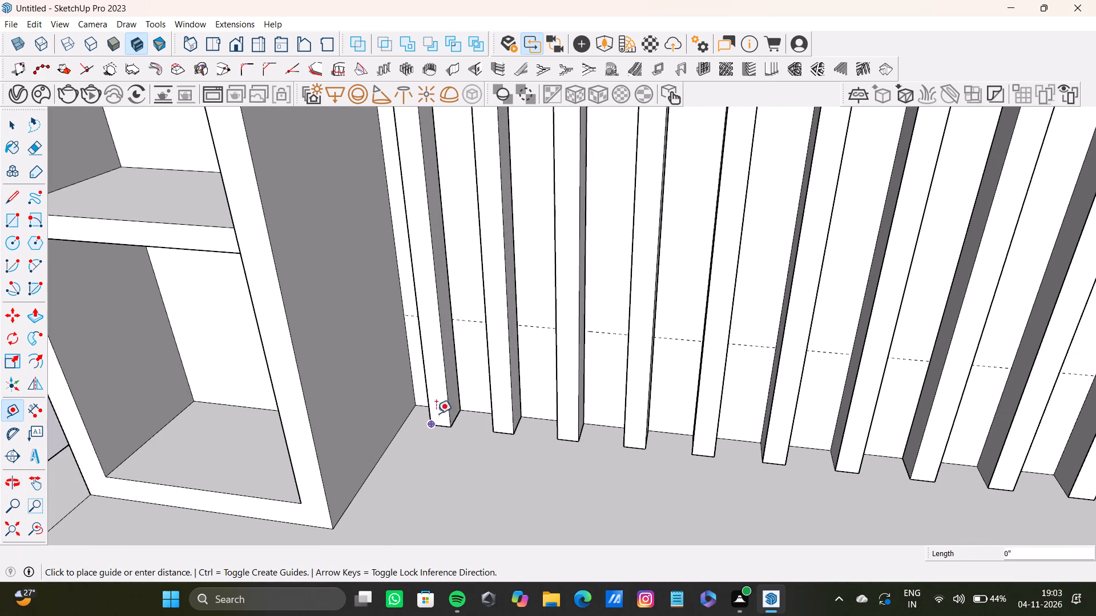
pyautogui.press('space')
# Measure the height from the second slat's lower end up to the horizontal guide across the slats.
pyautogui.press('t')
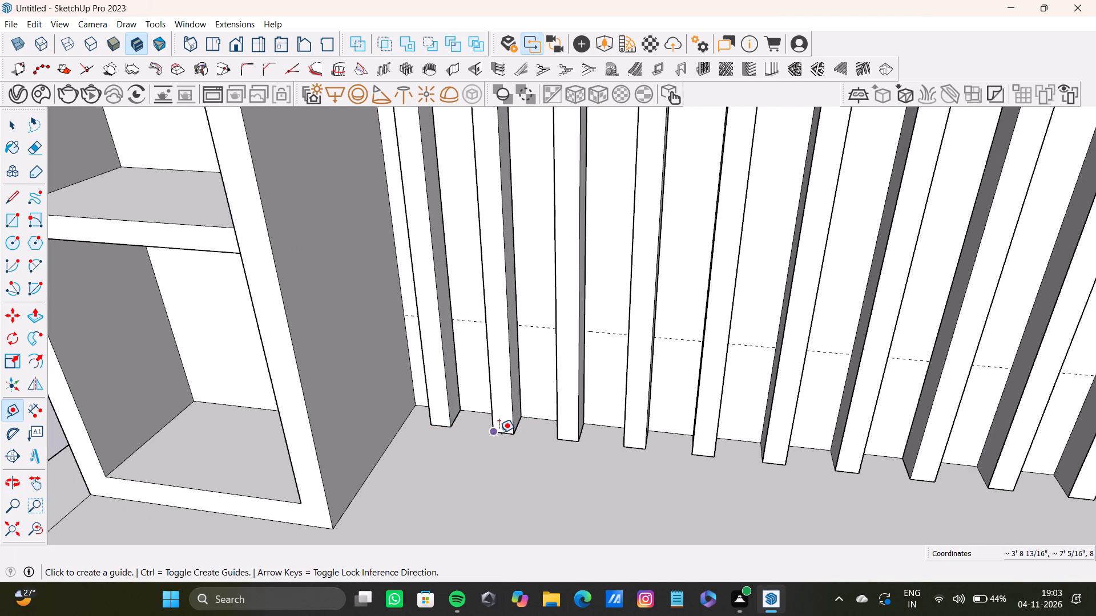
pyautogui.click(503, 433)
pyautogui.scroll(-10, 494, 317)
pyautogui.keyDown('shift'); pyautogui.moveTo(511, 229); pyautogui.dragTo(473, 318, button='middle'); pyautogui.keyUp('shift')
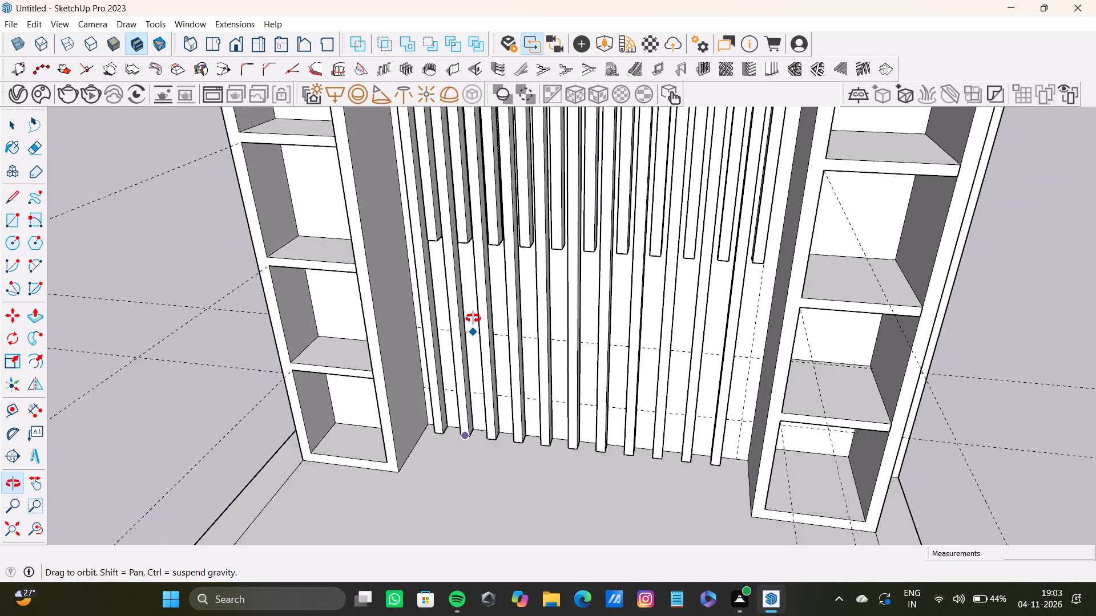
pyautogui.keyDown('shift'); pyautogui.moveTo(473, 318); pyautogui.dragTo(467, 248, button='middle'); pyautogui.keyUp('shift')
pyautogui.scroll(4, 469, 334)
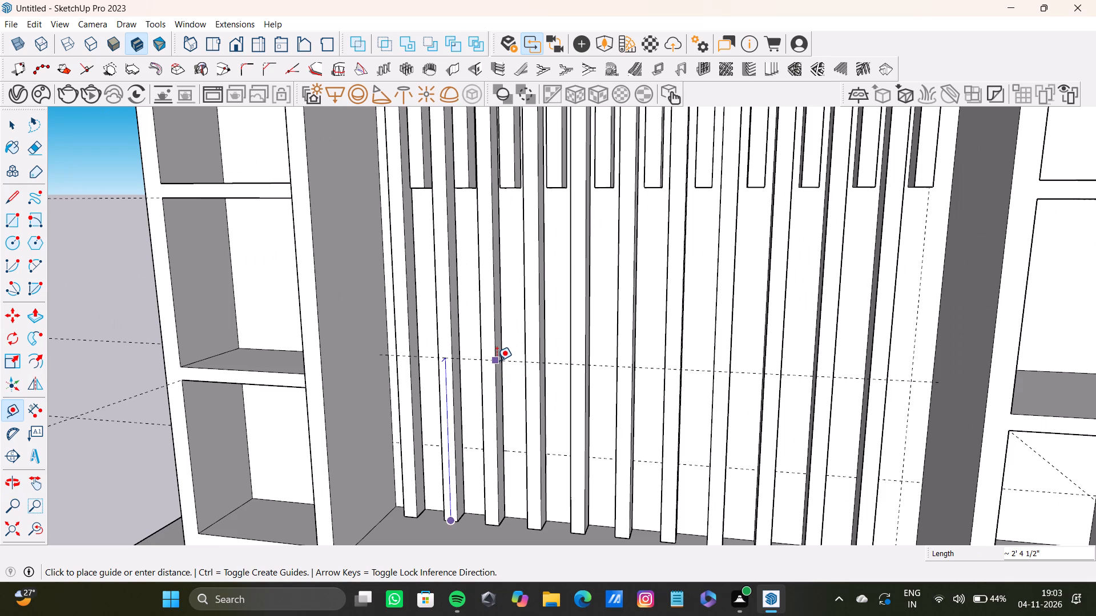
pyautogui.click(497, 360)
pyautogui.press('space')
# Draw a rectangle about 6' 6 13/16" by 2' 4 1/2" across the slat fronts, from the horizontal guide down to the slats' lower ends.
pyautogui.press('r')
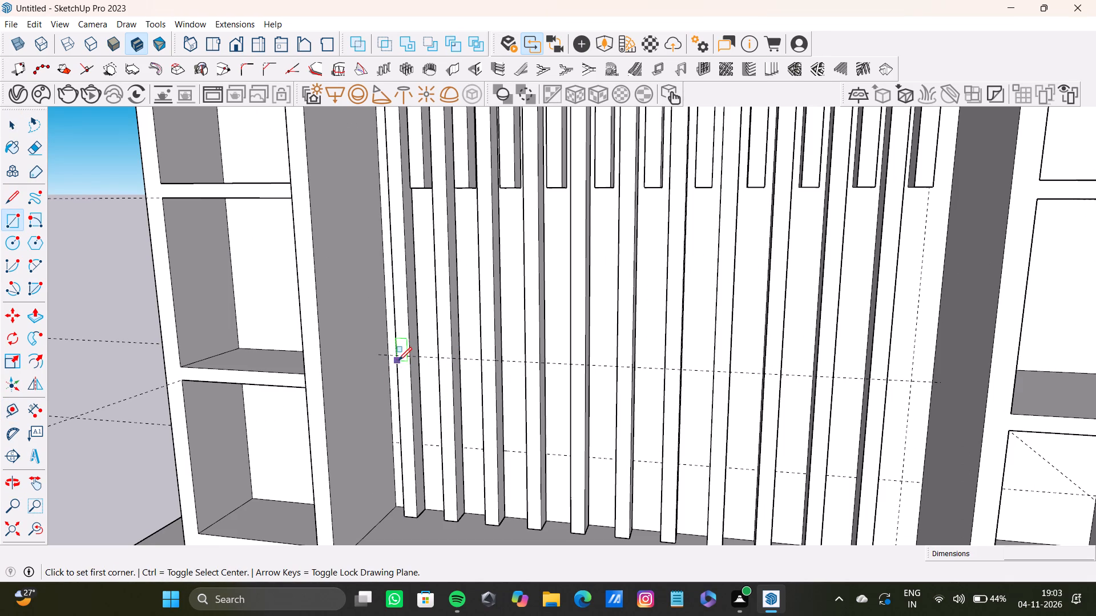
pyautogui.click(398, 358)
pyautogui.scroll(-3, 712, 509)
pyautogui.keyDown('shift'); pyautogui.moveTo(715, 509); pyautogui.dragTo(625, 449, button='middle'); pyautogui.keyUp('shift')
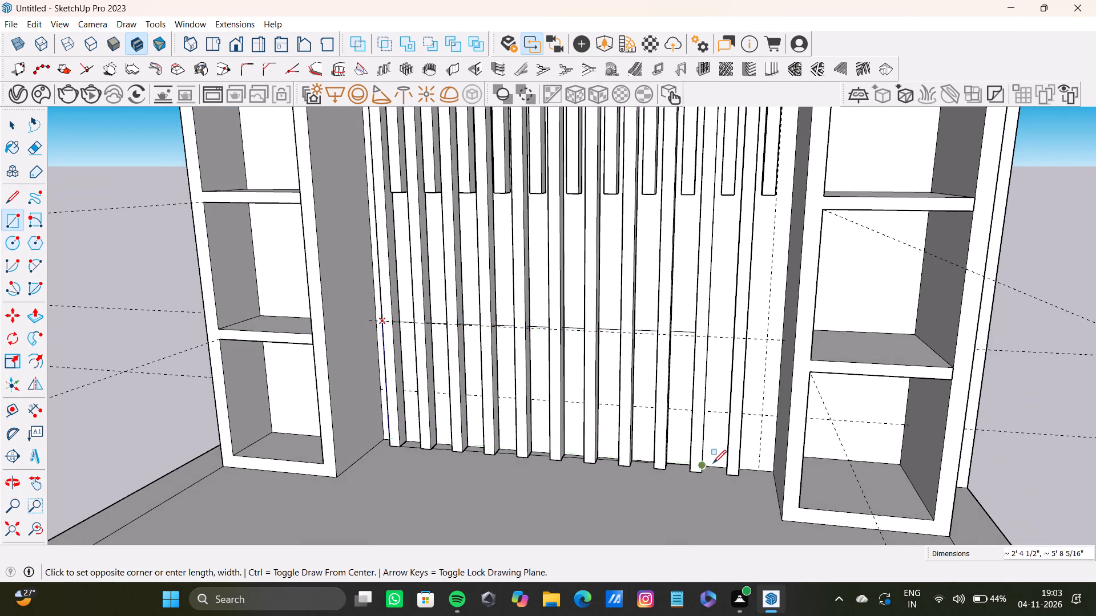
pyautogui.click(755, 481)
pyautogui.press('space')
# Pull the middle strip of the new rectangle forward about 1' 4" to start the low cabinet block.
pyautogui.click(569, 346)
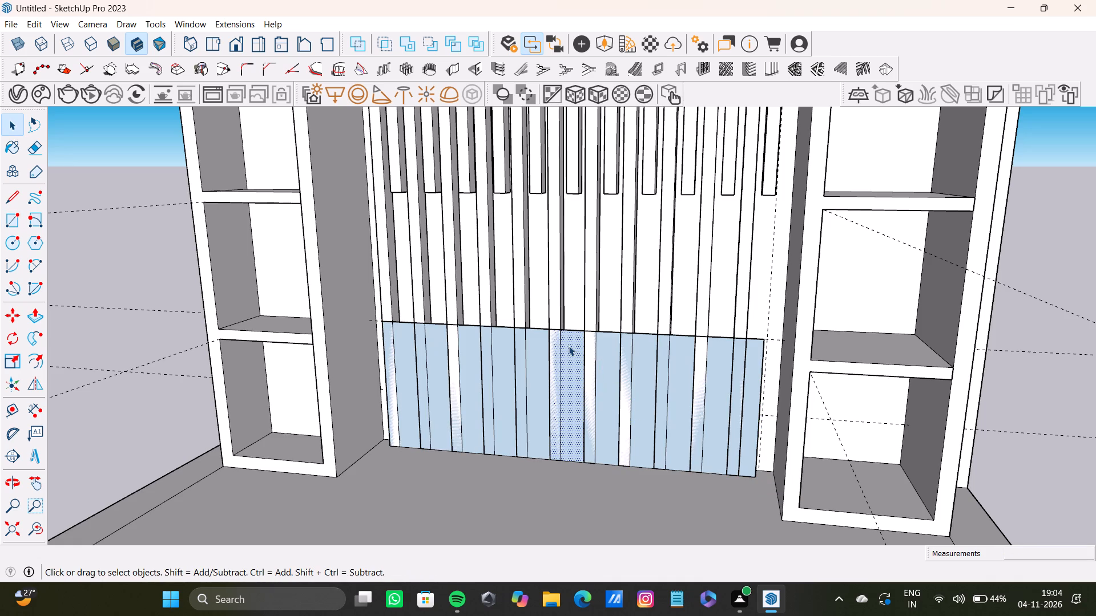
pyautogui.press('p')
pyautogui.moveTo(569, 346); pyautogui.dragTo(548, 387)
pyautogui.moveTo(548, 387); pyautogui.dragTo(563, 374)
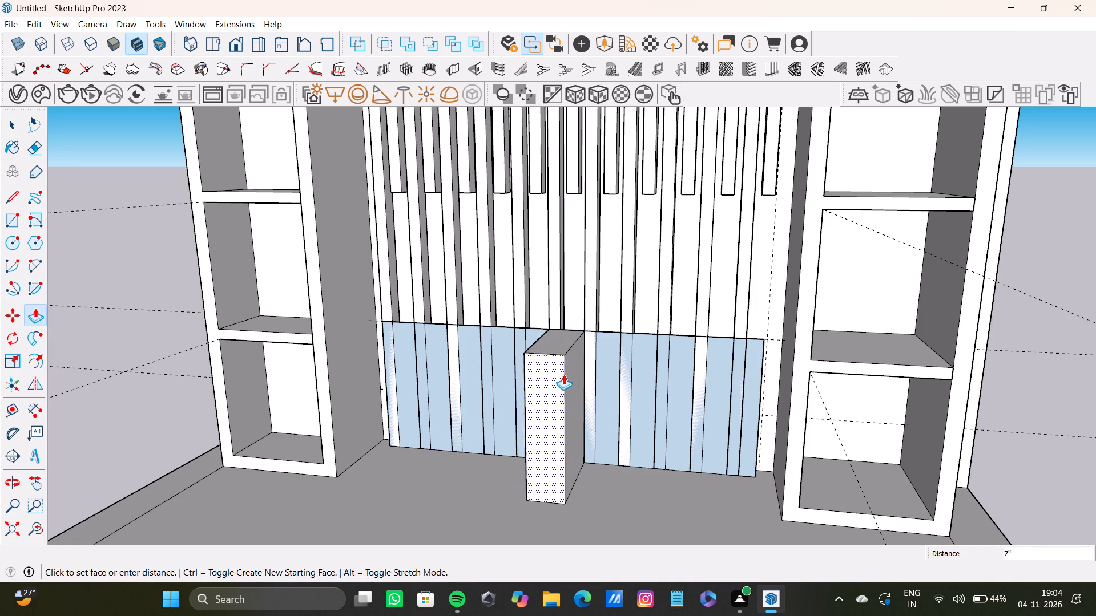
pyautogui.moveTo(563, 374); pyautogui.dragTo(554, 370)
pyautogui.moveTo(531, 343); pyautogui.dragTo(596, 368, button='middle')
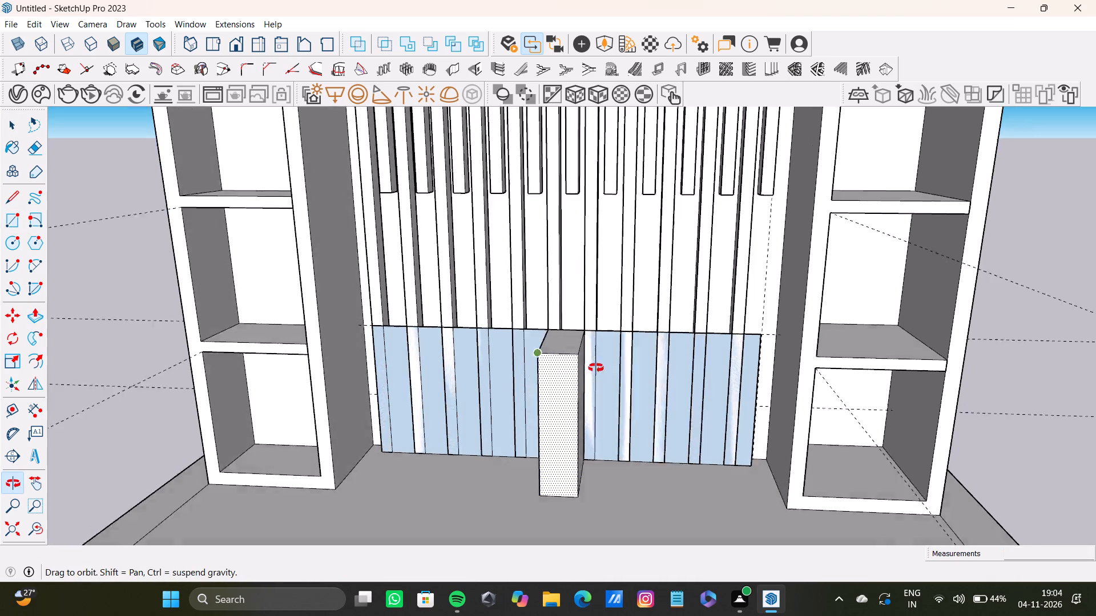
pyautogui.moveTo(596, 368); pyautogui.dragTo(599, 379, button='middle')
pyautogui.press('b')
pyautogui.press('space')
pyautogui.press('space')
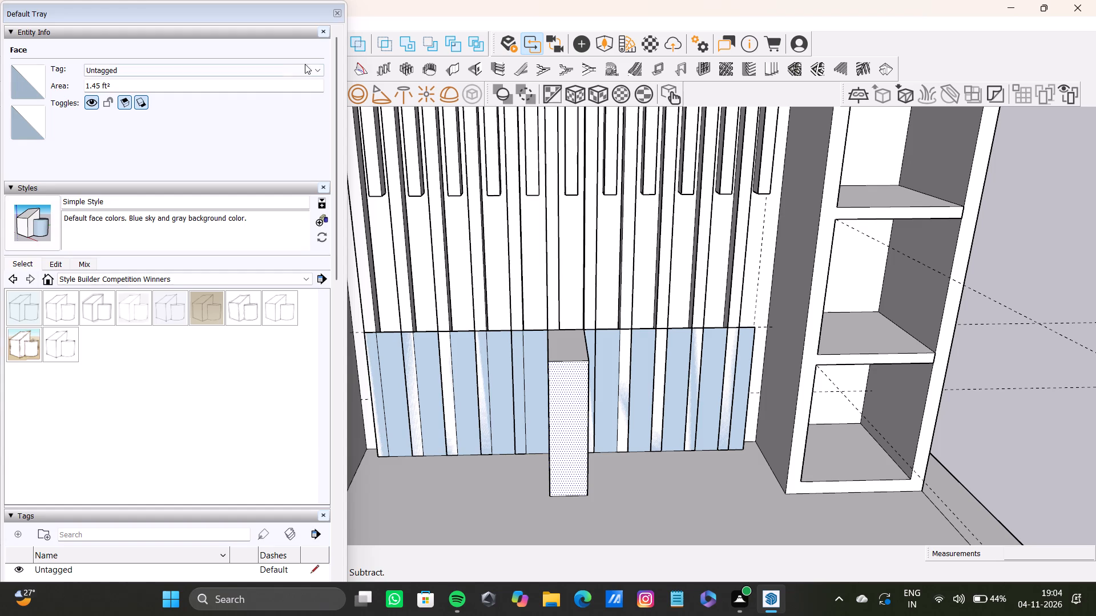
pyautogui.click(337, 12)
pyautogui.press('space')
# Pull the two strips beside the middle block, towards the left column, forward flush with its front, and clear the selection.
pyautogui.click(529, 344)
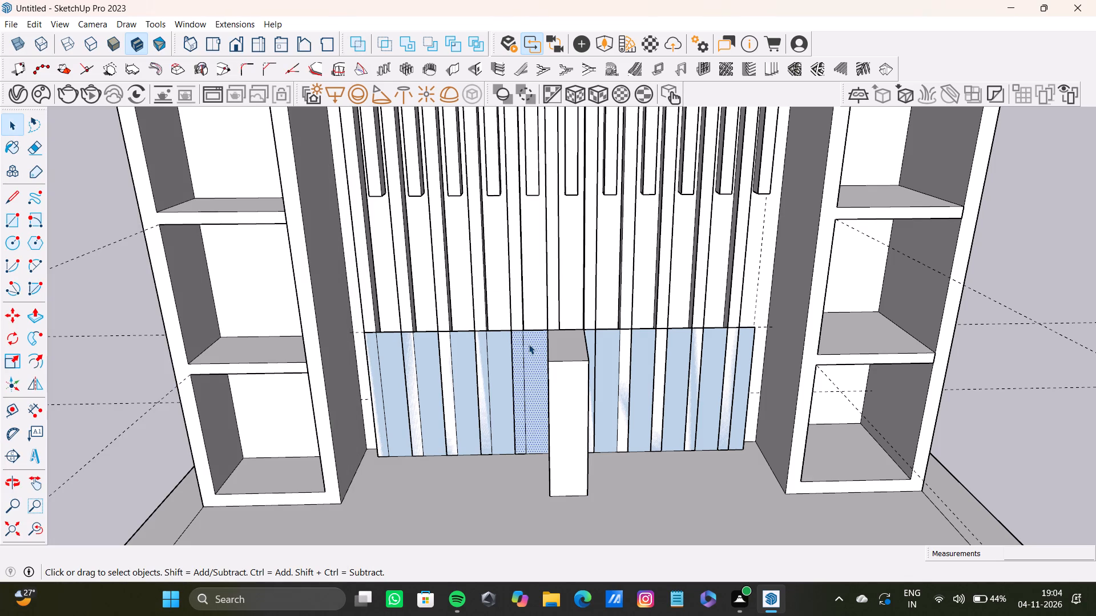
pyautogui.press('p')
pyautogui.moveTo(529, 343); pyautogui.dragTo(566, 404)
pyautogui.press('space')
pyautogui.click(494, 348)
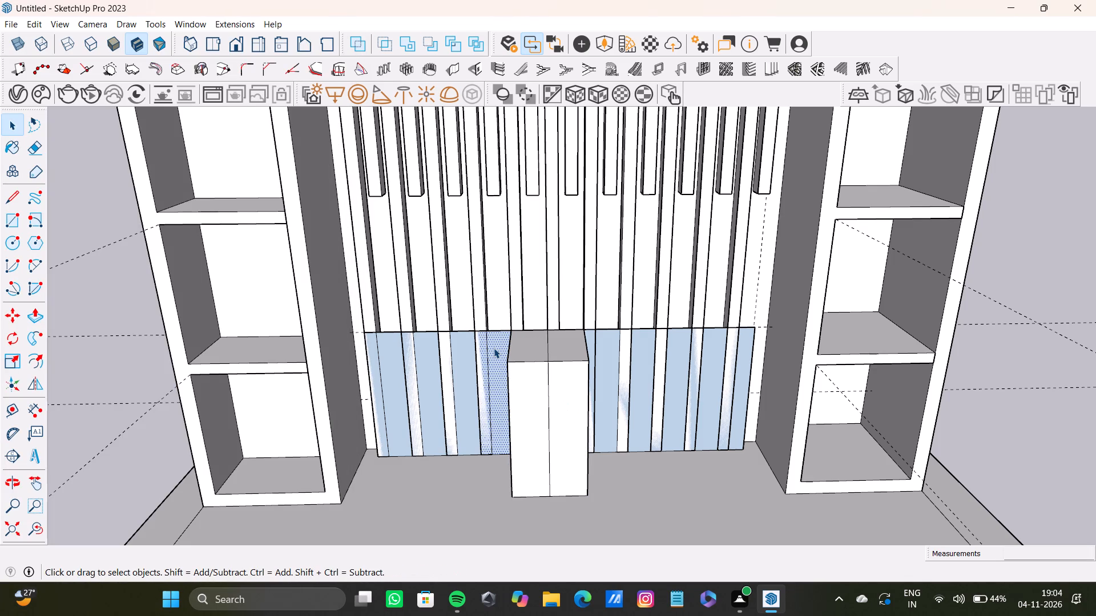
pyautogui.press('p')
pyautogui.moveTo(494, 348); pyautogui.dragTo(519, 379)
pyautogui.press('space')
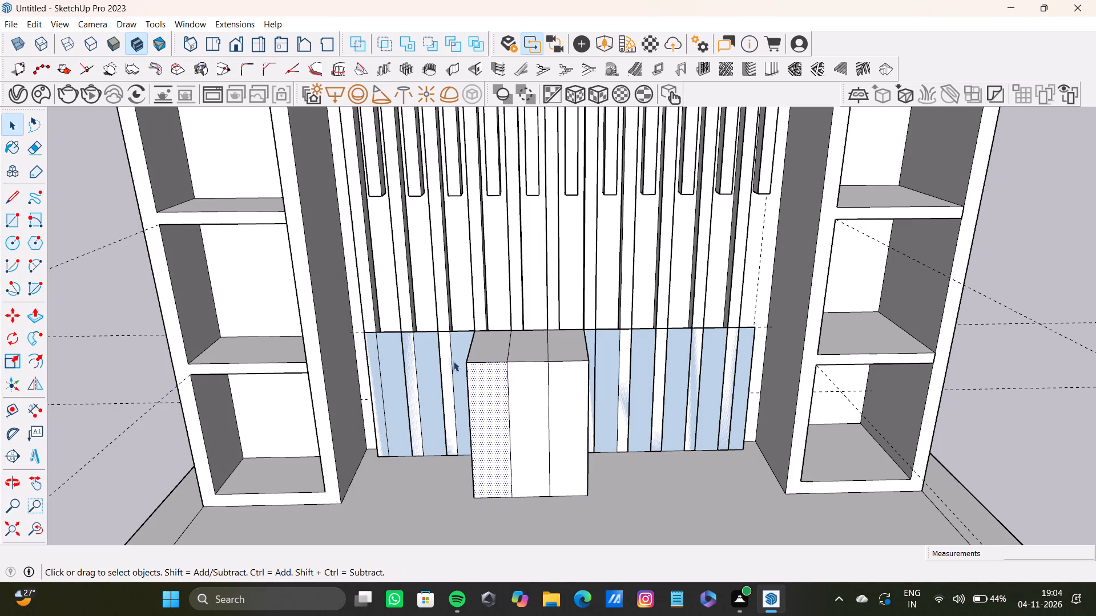
pyautogui.click(453, 358)
pyautogui.scroll(-8, 446, 343)
pyautogui.moveTo(561, 390); pyautogui.dragTo(704, 396, button='middle')
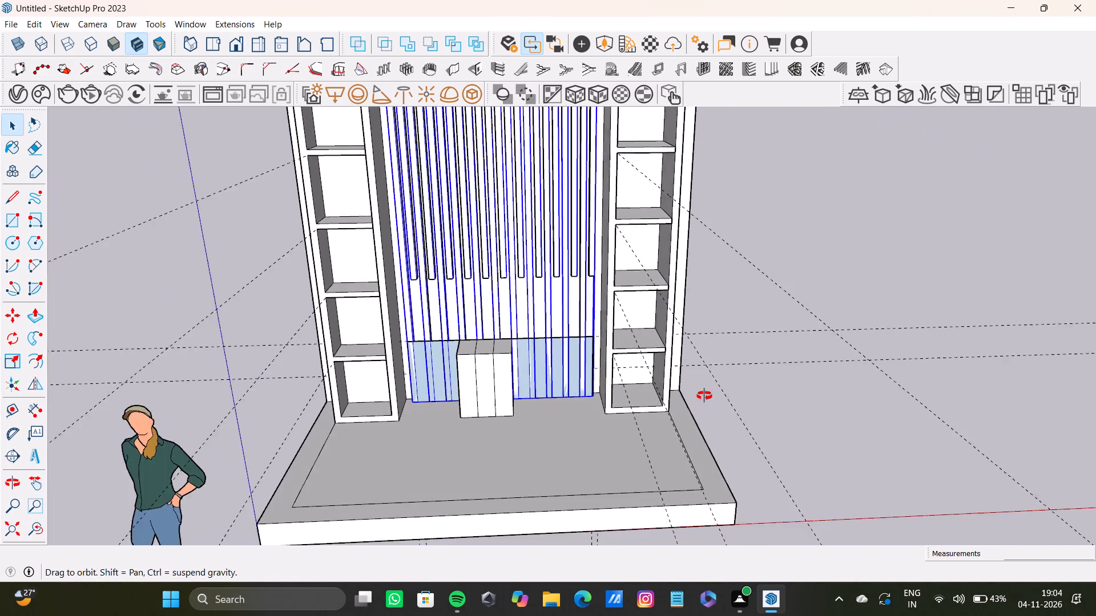
pyautogui.moveTo(704, 396); pyautogui.dragTo(727, 399, button='middle')
pyautogui.click(719, 219)
# Pull the two remaining faces on the left column's side forward flush with the block's front.
pyautogui.scroll(8, 374, 477)
pyautogui.moveTo(501, 343); pyautogui.dragTo(485, 354, button='middle')
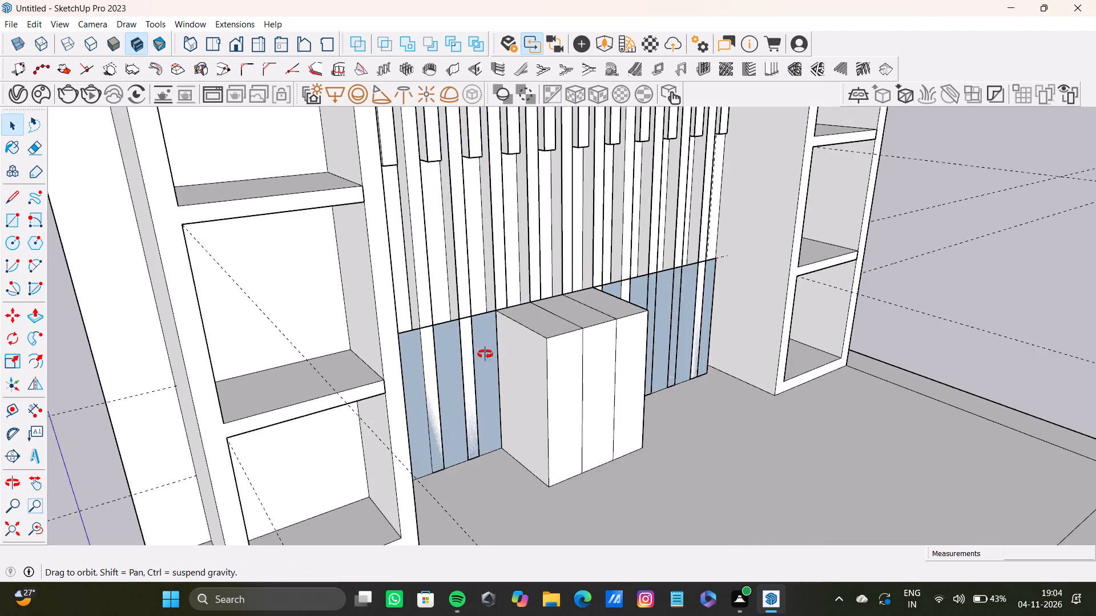
pyautogui.moveTo(485, 354); pyautogui.dragTo(449, 400, button='middle')
pyautogui.scroll(3, 468, 364)
pyautogui.click(439, 334)
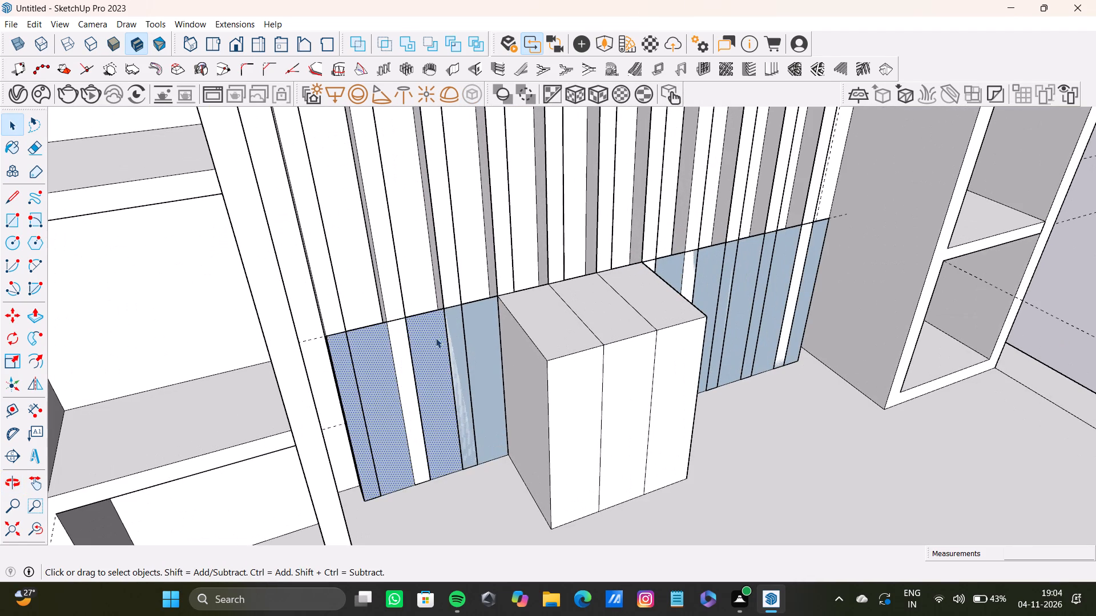
pyautogui.press('p')
pyautogui.moveTo(435, 338); pyautogui.dragTo(561, 402)
pyautogui.press('space')
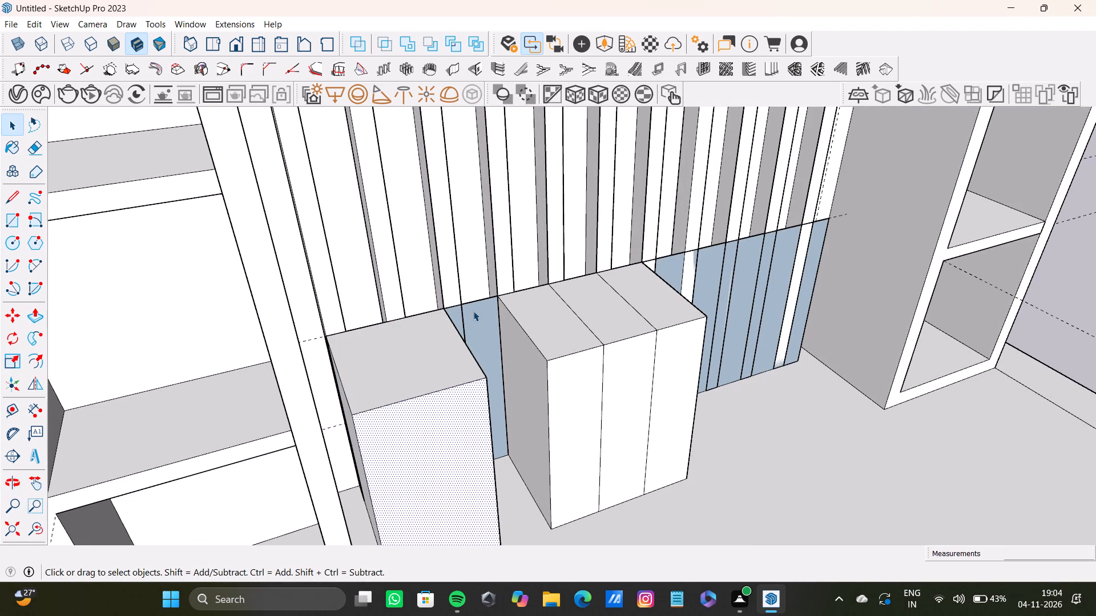
pyautogui.click(473, 311)
pyautogui.press('p')
pyautogui.moveTo(478, 316); pyautogui.dragTo(506, 392)
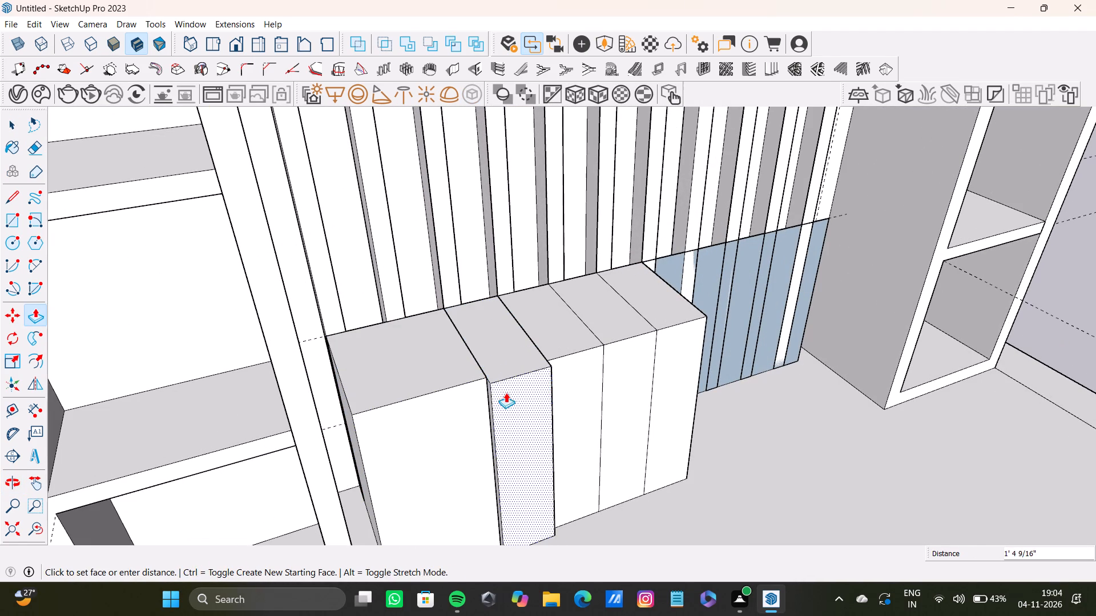
pyautogui.moveTo(506, 392); pyautogui.dragTo(463, 404)
# Pull the face just right of the block forward 1' 4 1/8", flush with the block's front.
pyautogui.scroll(-4, 517, 414)
pyautogui.moveTo(518, 414); pyautogui.dragTo(338, 396, button='middle')
pyautogui.scroll(8, 675, 395)
pyautogui.press('space')
pyautogui.click(602, 302)
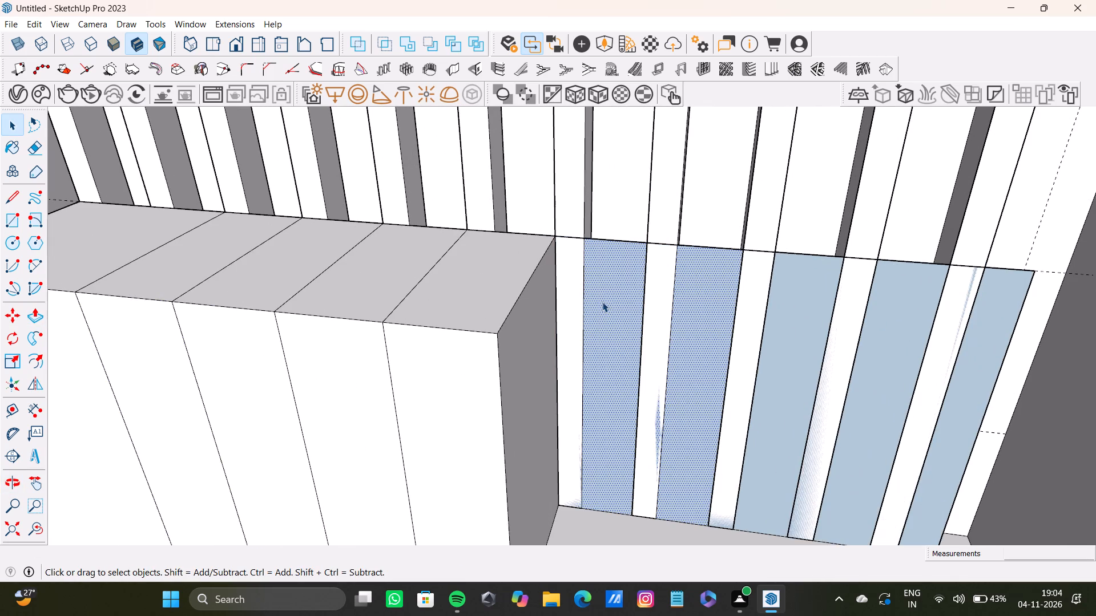
pyautogui.press('p')
pyautogui.moveTo(598, 306); pyautogui.dragTo(481, 374)
pyautogui.scroll(-4, 494, 365)
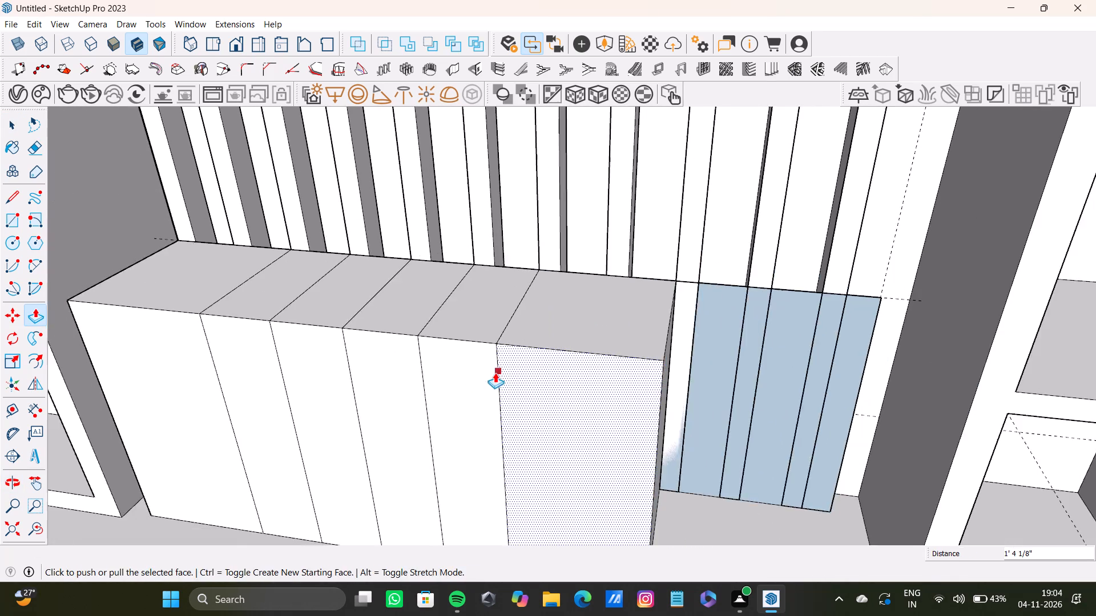
# Pull the following two strips towards the right column forward flush with the block's front.
pyautogui.keyDown('shift'); pyautogui.moveTo(495, 372); pyautogui.dragTo(442, 299, button='middle'); pyautogui.keyUp('shift')
pyautogui.press('space')
pyautogui.click(675, 242)
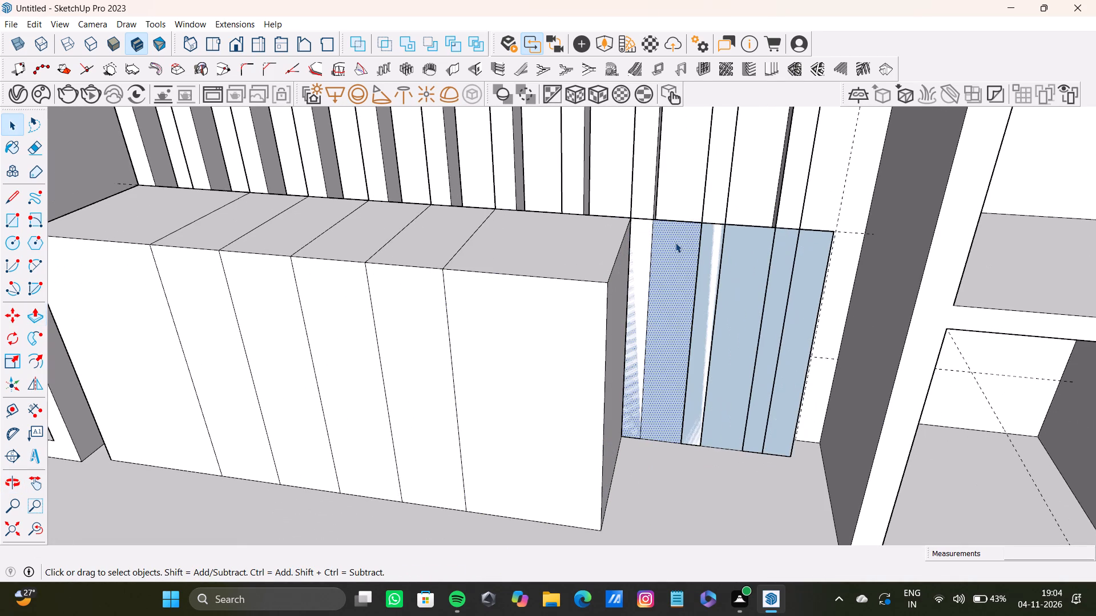
pyautogui.press('p')
pyautogui.moveTo(675, 243); pyautogui.dragTo(529, 299)
pyautogui.press('space')
pyautogui.click(739, 277)
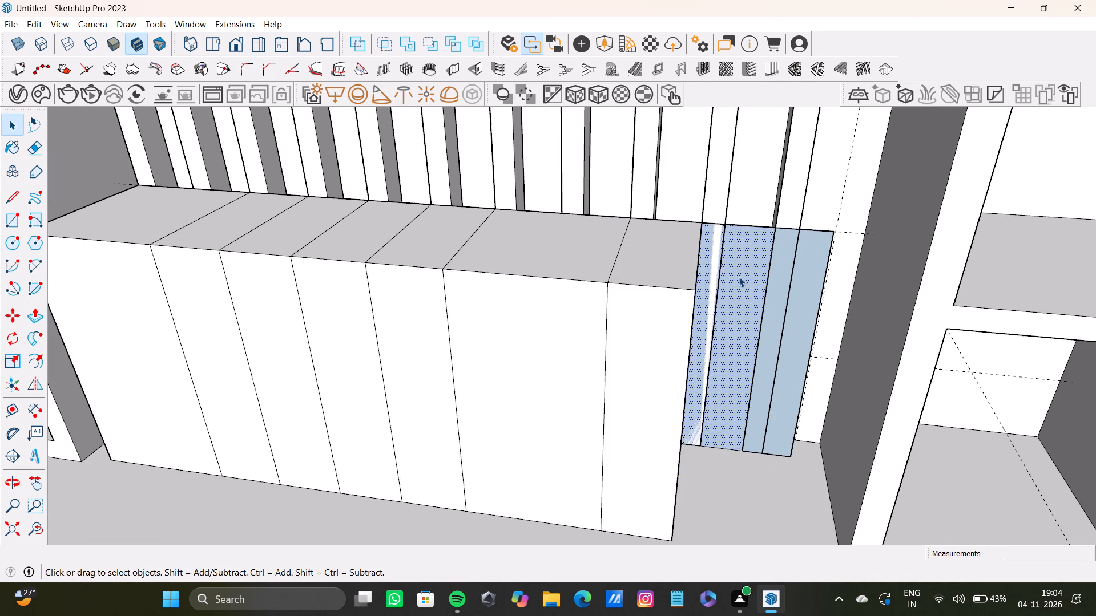
pyautogui.press('p')
pyautogui.moveTo(739, 277); pyautogui.dragTo(637, 331)
# Pull the last strip beside the right column forward 1' 4 1/8" to complete the low cabinet block.
pyautogui.press('space')
pyautogui.click(815, 272)
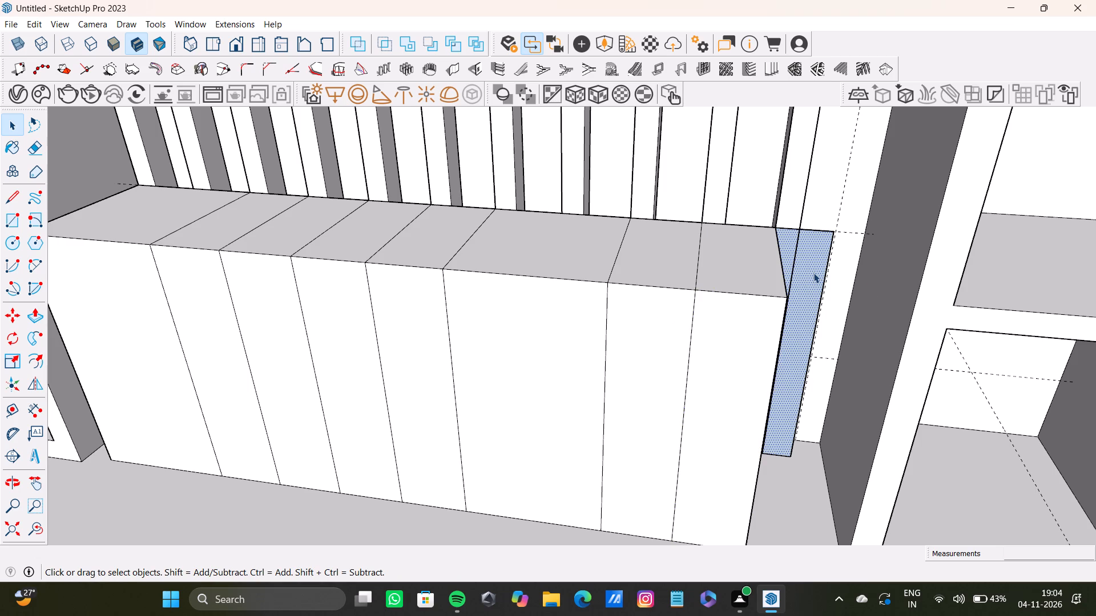
pyautogui.press('[')
pyautogui.moveTo(812, 273); pyautogui.dragTo(739, 337)
pyautogui.press('space')
pyautogui.scroll(-12, 768, 445)
pyautogui.click(1037, 352)
pyautogui.scroll(11, 764, 376)
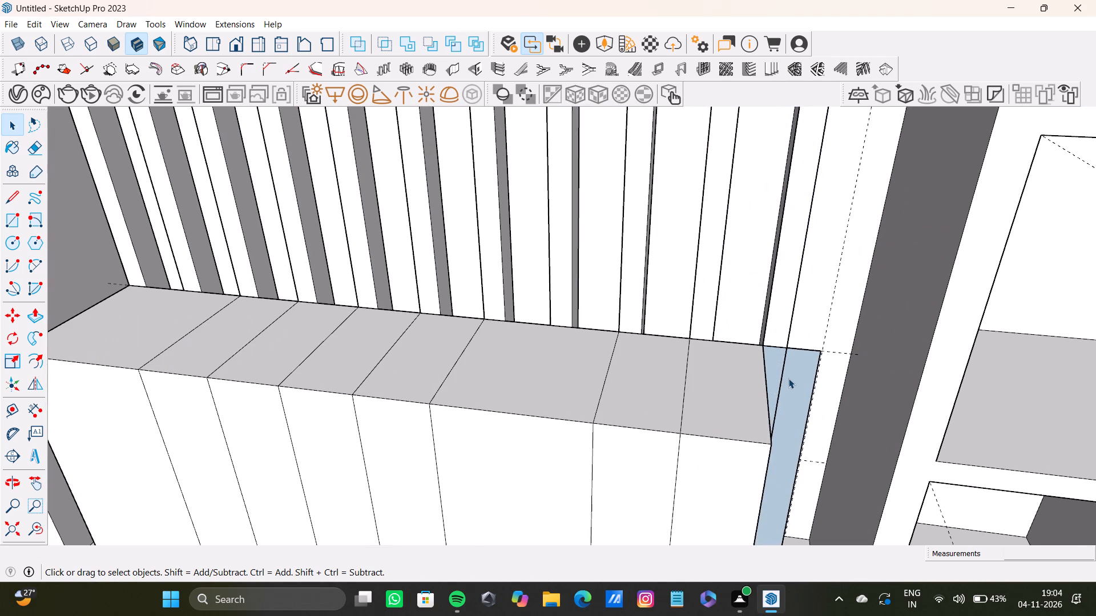
pyautogui.click(794, 374)
pyautogui.press('p')
pyautogui.moveTo(794, 374); pyautogui.dragTo(713, 487)
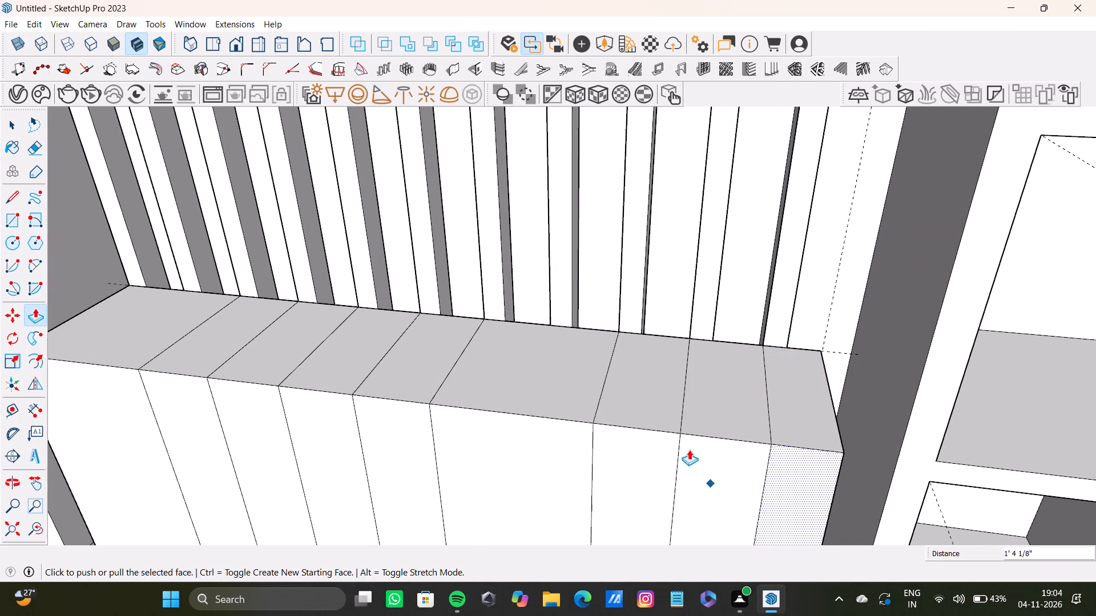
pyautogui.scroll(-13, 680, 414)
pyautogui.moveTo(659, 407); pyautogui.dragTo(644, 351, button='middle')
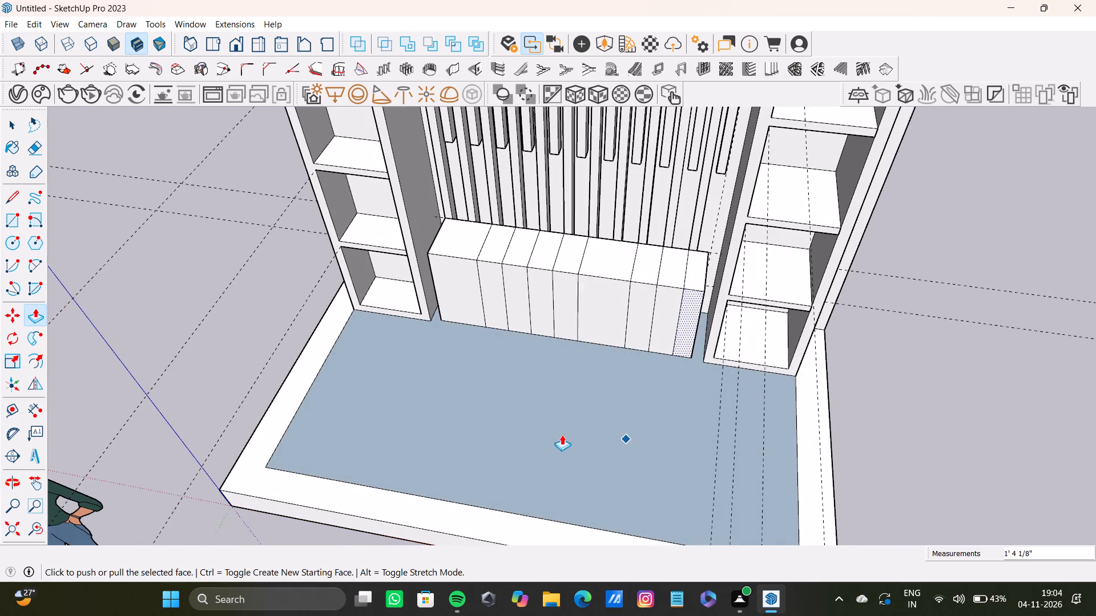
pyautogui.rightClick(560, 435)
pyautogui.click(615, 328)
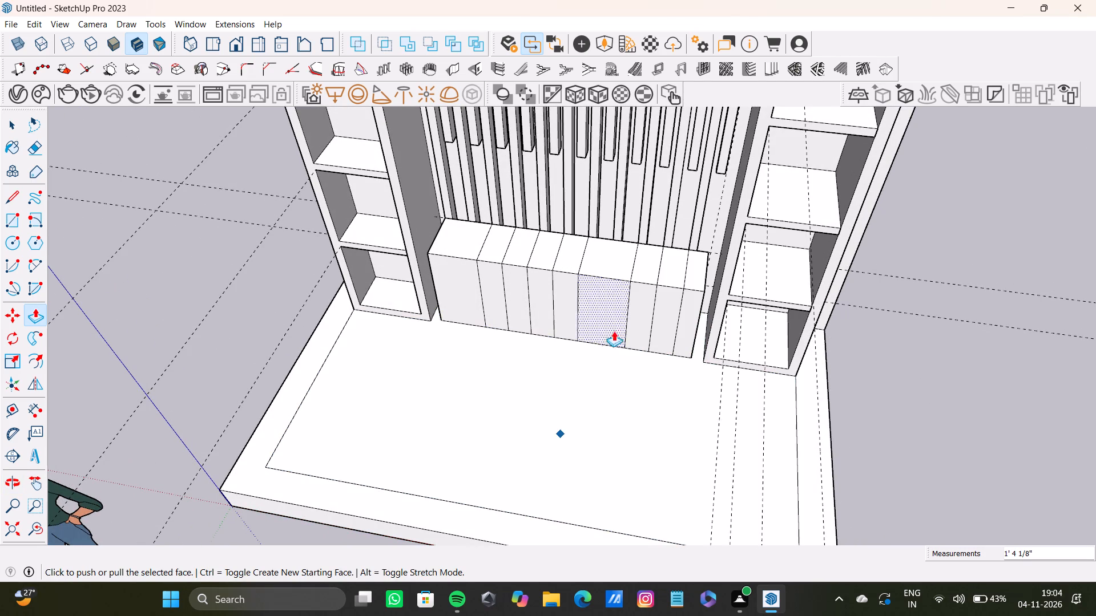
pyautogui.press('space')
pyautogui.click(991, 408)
# Select the top and front edges of the first three seams on the cabinet block, starting from the left column's side.
pyautogui.scroll(3, 485, 234)
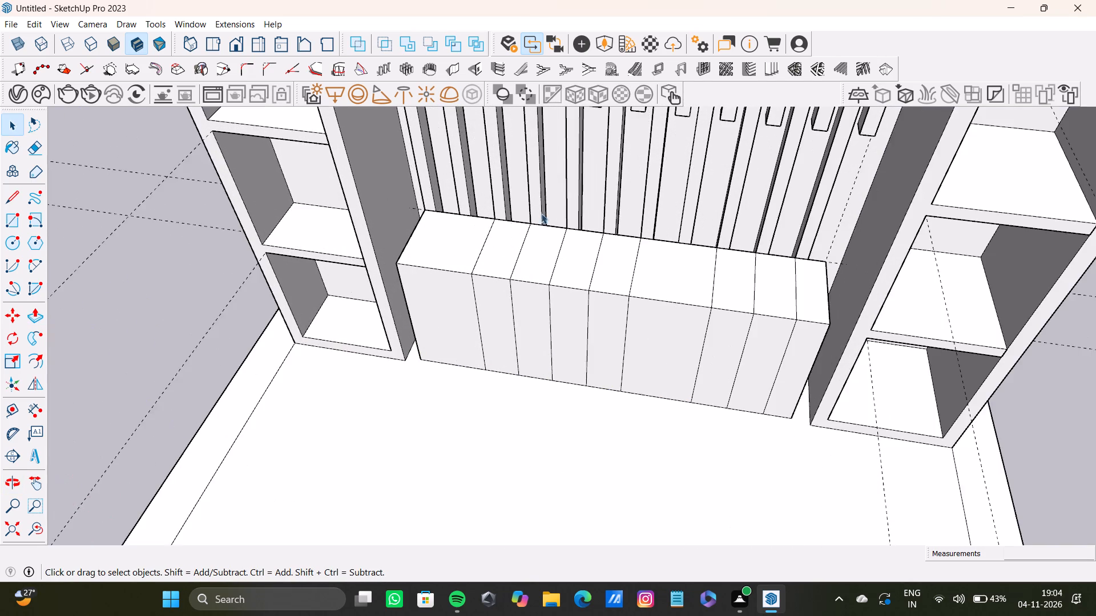
pyautogui.scroll(12, 541, 213)
pyautogui.keyDown('shift'); pyautogui.click(458, 299); pyautogui.keyUp('shift')
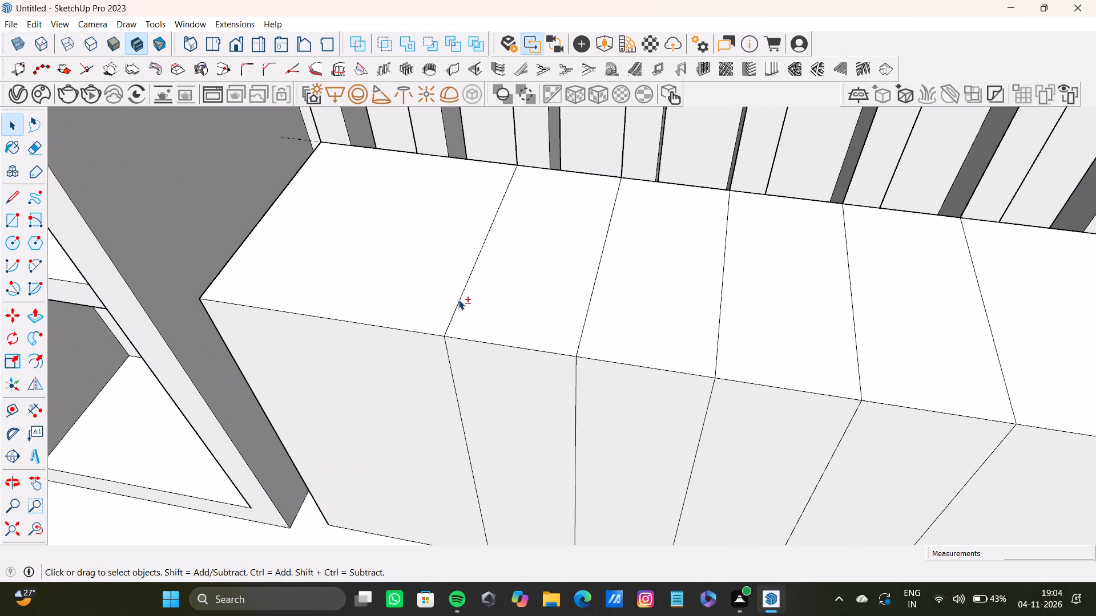
pyautogui.keyDown('shift'); pyautogui.click(450, 367); pyautogui.keyUp('shift')
pyautogui.keyDown('shift'); pyautogui.click(591, 306); pyautogui.keyUp('shift')
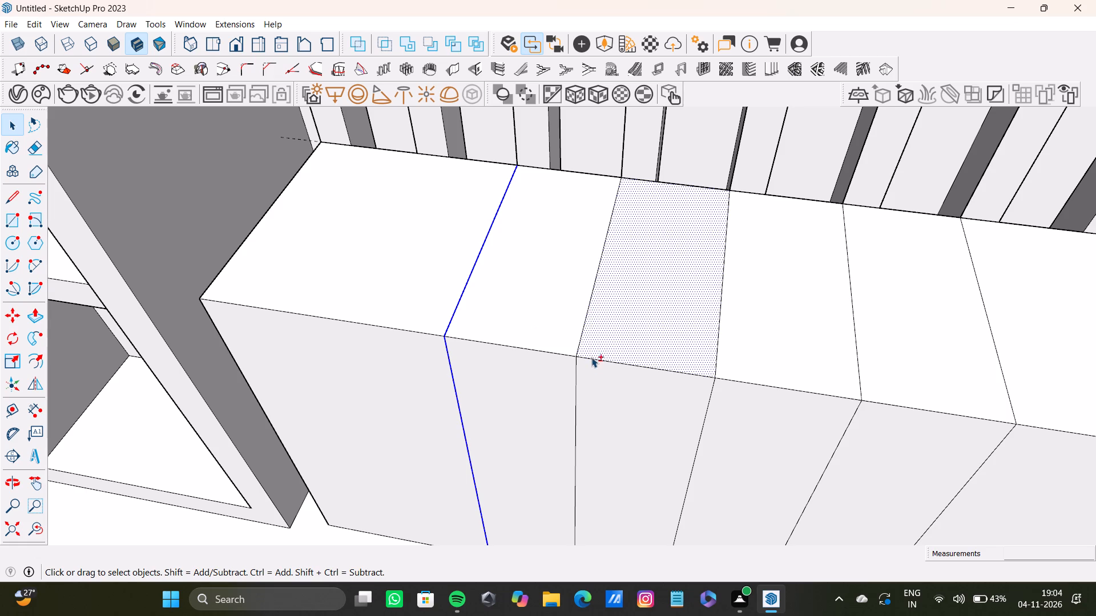
pyautogui.keyDown('shift'); pyautogui.click(592, 309); pyautogui.keyUp('shift')
pyautogui.keyDown('shift'); pyautogui.click(583, 319); pyautogui.keyUp('shift')
pyautogui.keyDown('shift'); pyautogui.click(511, 306); pyautogui.keyUp('shift')
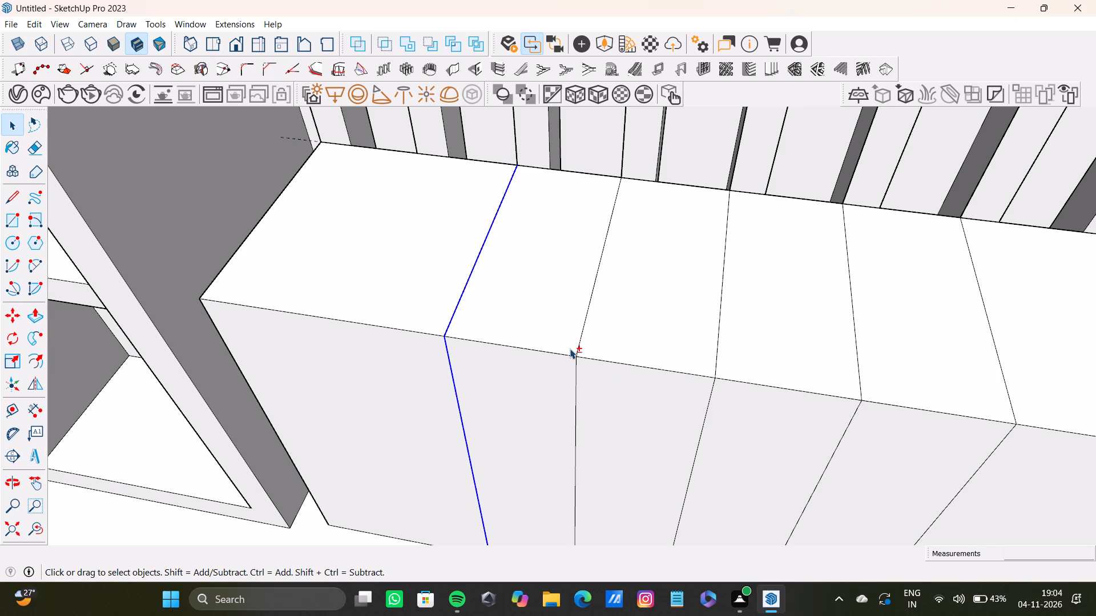
pyautogui.keyDown('shift'); pyautogui.click(581, 347); pyautogui.keyUp('shift')
pyautogui.keyDown('shift'); pyautogui.click(577, 384); pyautogui.keyUp('shift')
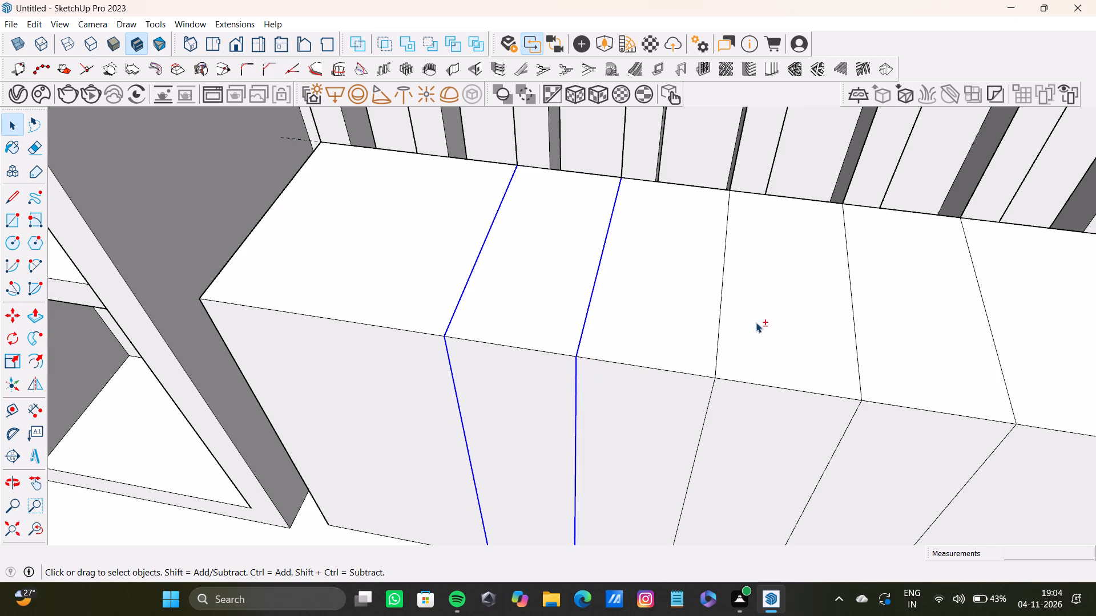
pyautogui.keyDown('shift'); pyautogui.click(718, 345); pyautogui.keyUp('shift')
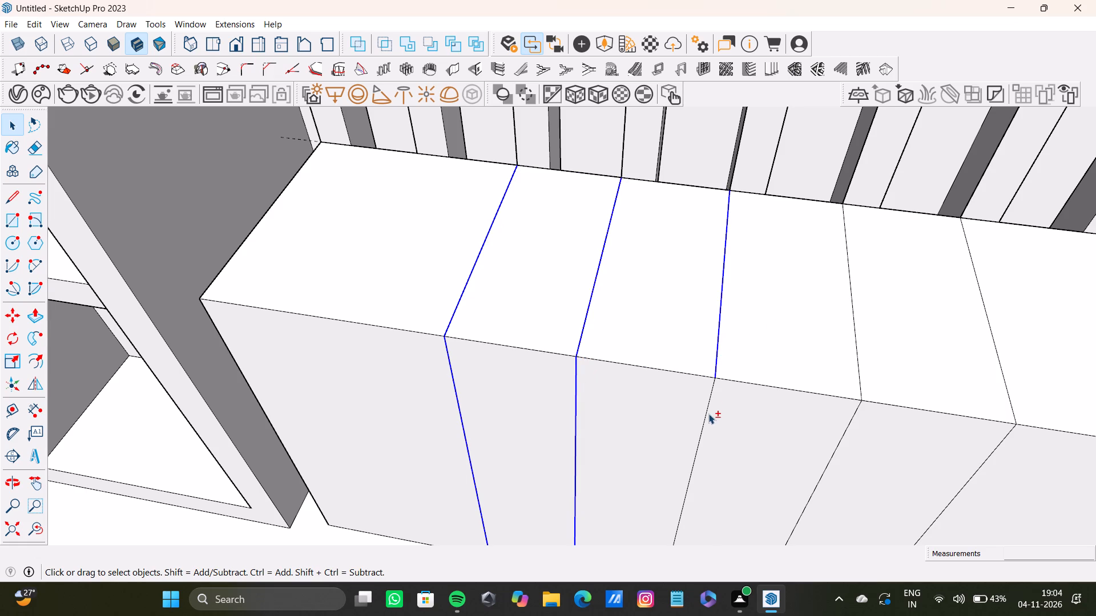
pyautogui.keyDown('shift'); pyautogui.click(708, 414); pyautogui.keyUp('shift')
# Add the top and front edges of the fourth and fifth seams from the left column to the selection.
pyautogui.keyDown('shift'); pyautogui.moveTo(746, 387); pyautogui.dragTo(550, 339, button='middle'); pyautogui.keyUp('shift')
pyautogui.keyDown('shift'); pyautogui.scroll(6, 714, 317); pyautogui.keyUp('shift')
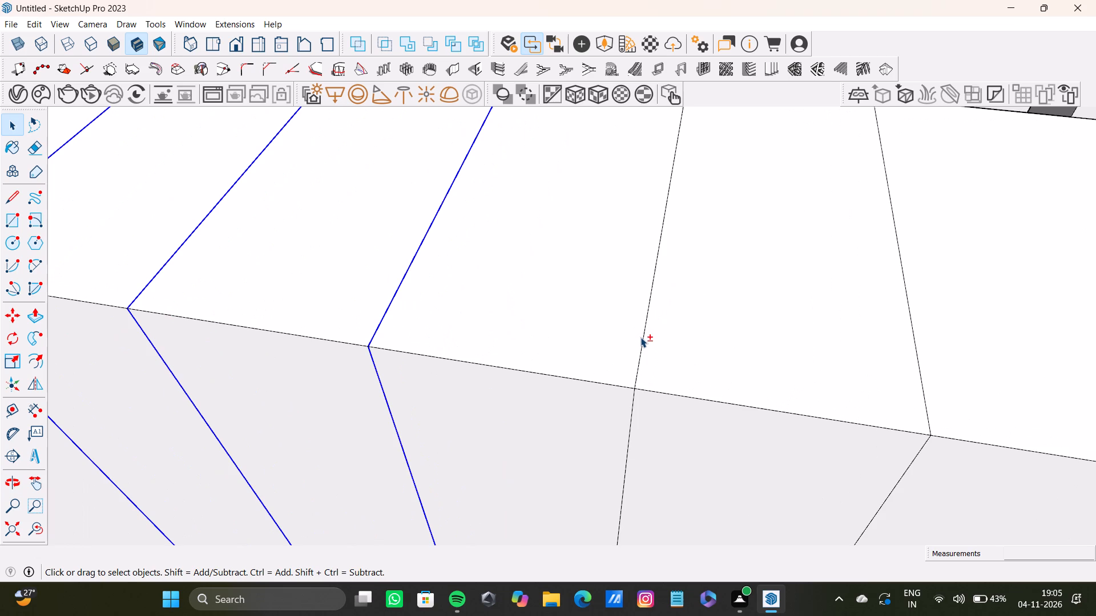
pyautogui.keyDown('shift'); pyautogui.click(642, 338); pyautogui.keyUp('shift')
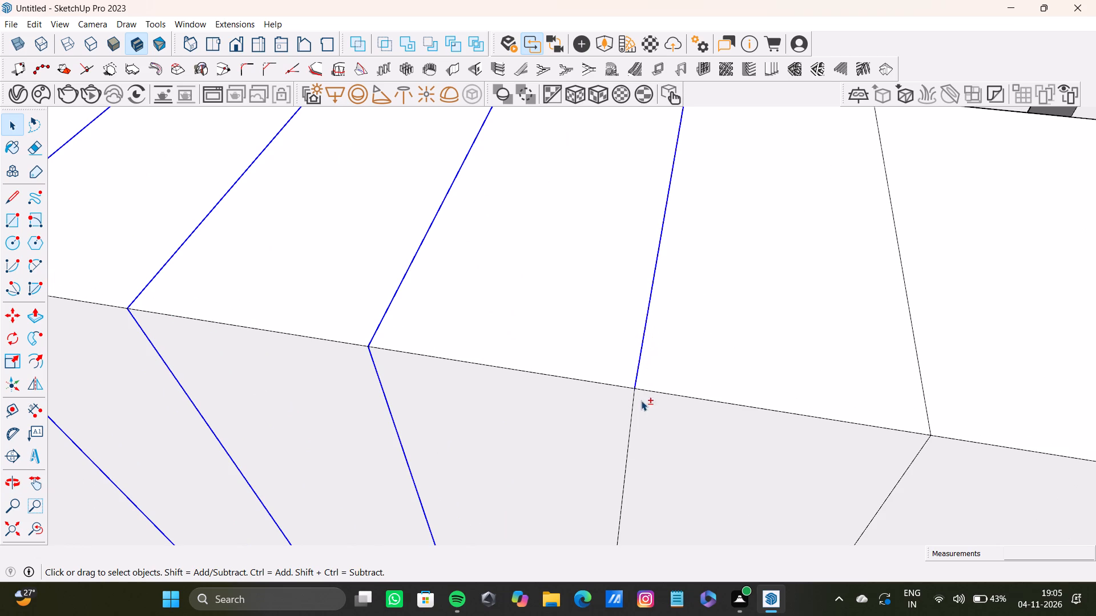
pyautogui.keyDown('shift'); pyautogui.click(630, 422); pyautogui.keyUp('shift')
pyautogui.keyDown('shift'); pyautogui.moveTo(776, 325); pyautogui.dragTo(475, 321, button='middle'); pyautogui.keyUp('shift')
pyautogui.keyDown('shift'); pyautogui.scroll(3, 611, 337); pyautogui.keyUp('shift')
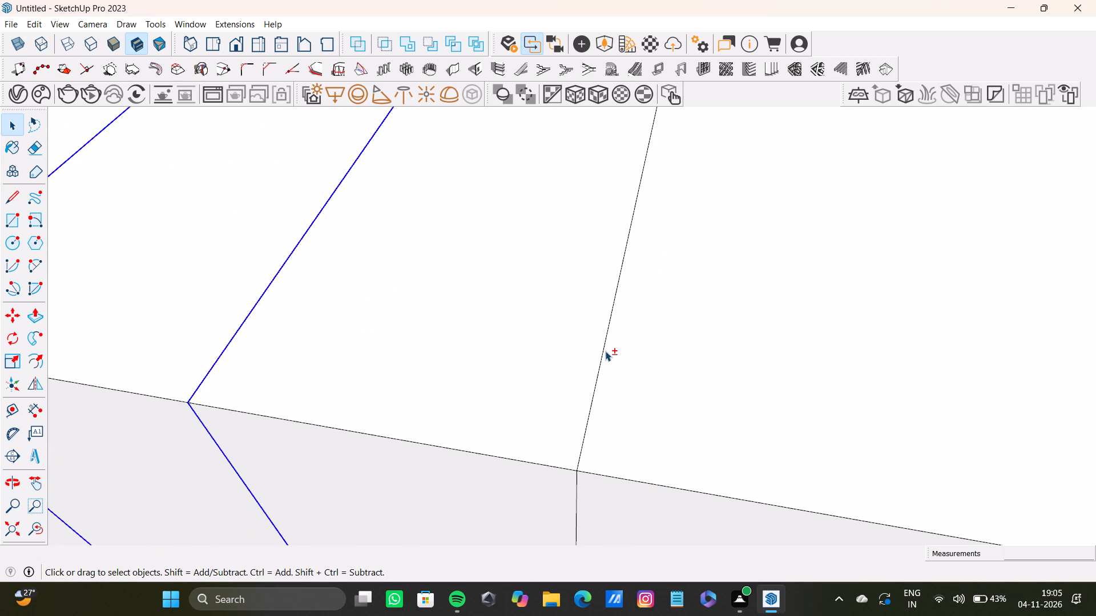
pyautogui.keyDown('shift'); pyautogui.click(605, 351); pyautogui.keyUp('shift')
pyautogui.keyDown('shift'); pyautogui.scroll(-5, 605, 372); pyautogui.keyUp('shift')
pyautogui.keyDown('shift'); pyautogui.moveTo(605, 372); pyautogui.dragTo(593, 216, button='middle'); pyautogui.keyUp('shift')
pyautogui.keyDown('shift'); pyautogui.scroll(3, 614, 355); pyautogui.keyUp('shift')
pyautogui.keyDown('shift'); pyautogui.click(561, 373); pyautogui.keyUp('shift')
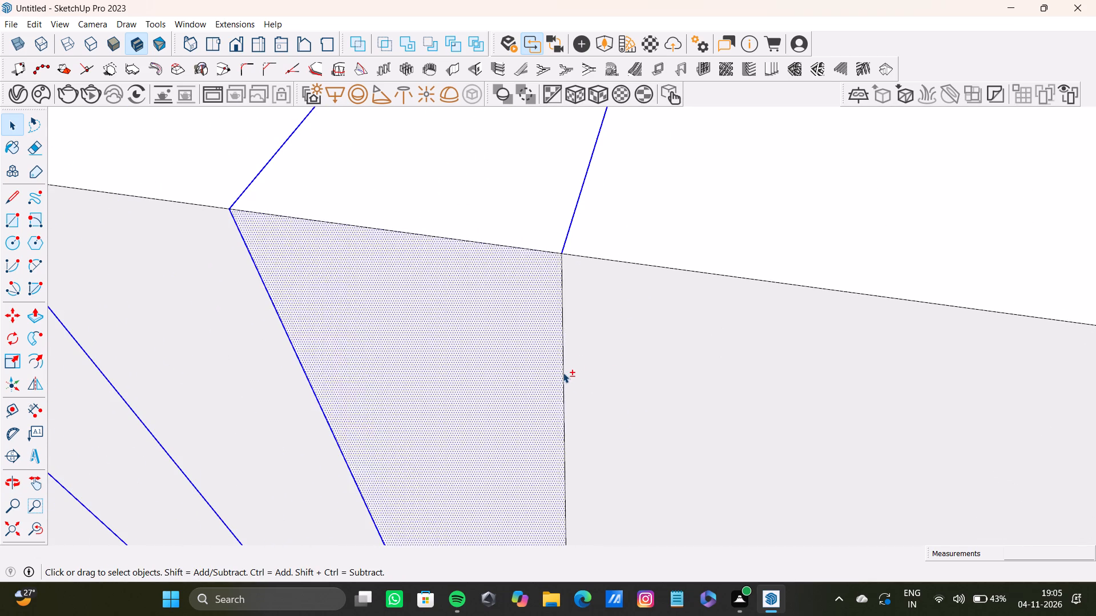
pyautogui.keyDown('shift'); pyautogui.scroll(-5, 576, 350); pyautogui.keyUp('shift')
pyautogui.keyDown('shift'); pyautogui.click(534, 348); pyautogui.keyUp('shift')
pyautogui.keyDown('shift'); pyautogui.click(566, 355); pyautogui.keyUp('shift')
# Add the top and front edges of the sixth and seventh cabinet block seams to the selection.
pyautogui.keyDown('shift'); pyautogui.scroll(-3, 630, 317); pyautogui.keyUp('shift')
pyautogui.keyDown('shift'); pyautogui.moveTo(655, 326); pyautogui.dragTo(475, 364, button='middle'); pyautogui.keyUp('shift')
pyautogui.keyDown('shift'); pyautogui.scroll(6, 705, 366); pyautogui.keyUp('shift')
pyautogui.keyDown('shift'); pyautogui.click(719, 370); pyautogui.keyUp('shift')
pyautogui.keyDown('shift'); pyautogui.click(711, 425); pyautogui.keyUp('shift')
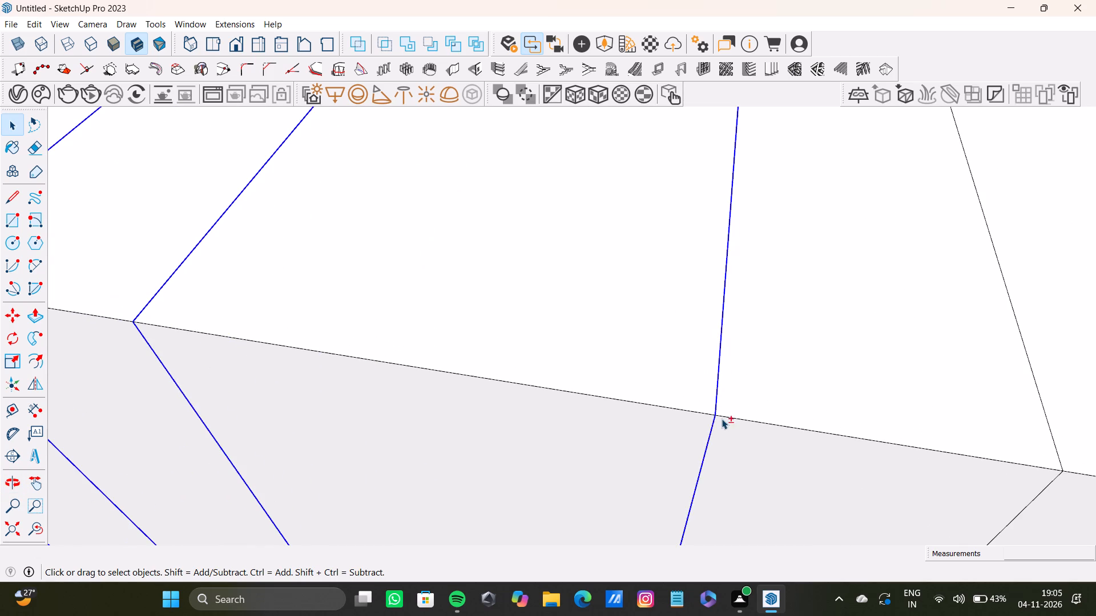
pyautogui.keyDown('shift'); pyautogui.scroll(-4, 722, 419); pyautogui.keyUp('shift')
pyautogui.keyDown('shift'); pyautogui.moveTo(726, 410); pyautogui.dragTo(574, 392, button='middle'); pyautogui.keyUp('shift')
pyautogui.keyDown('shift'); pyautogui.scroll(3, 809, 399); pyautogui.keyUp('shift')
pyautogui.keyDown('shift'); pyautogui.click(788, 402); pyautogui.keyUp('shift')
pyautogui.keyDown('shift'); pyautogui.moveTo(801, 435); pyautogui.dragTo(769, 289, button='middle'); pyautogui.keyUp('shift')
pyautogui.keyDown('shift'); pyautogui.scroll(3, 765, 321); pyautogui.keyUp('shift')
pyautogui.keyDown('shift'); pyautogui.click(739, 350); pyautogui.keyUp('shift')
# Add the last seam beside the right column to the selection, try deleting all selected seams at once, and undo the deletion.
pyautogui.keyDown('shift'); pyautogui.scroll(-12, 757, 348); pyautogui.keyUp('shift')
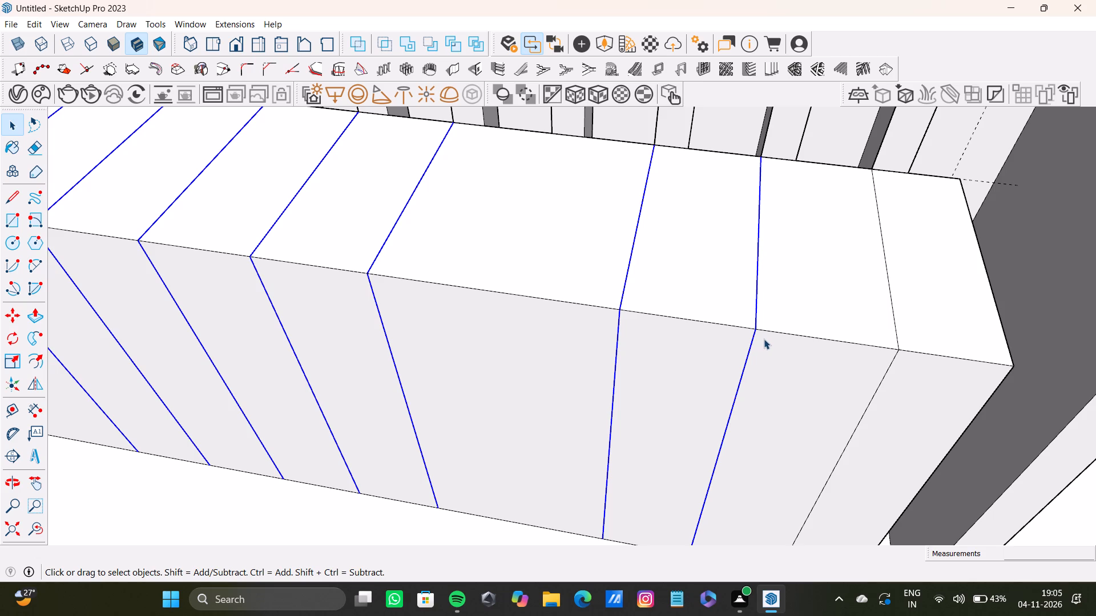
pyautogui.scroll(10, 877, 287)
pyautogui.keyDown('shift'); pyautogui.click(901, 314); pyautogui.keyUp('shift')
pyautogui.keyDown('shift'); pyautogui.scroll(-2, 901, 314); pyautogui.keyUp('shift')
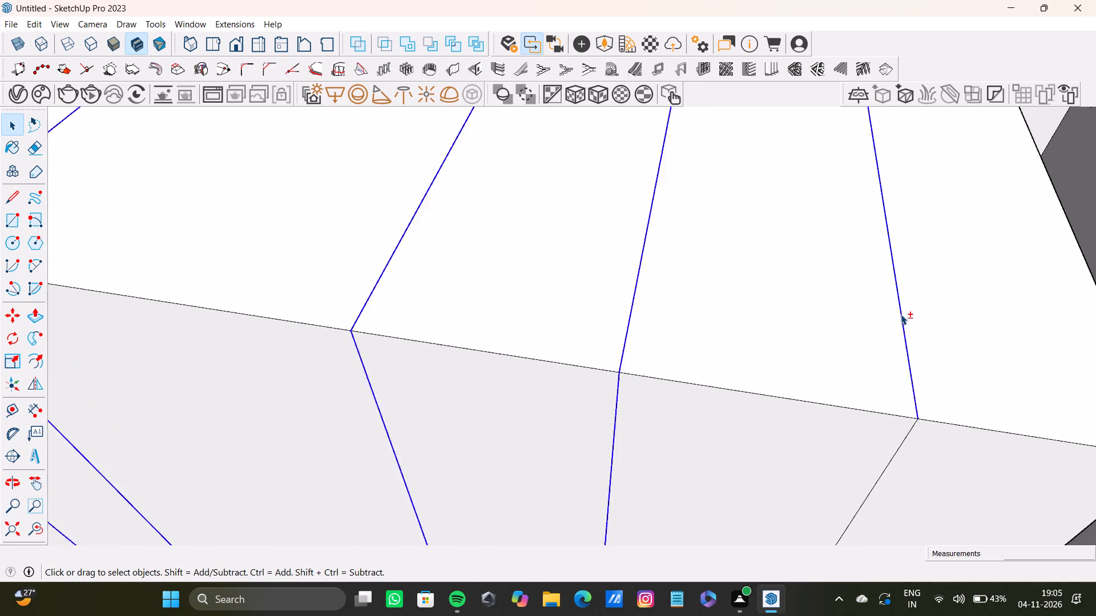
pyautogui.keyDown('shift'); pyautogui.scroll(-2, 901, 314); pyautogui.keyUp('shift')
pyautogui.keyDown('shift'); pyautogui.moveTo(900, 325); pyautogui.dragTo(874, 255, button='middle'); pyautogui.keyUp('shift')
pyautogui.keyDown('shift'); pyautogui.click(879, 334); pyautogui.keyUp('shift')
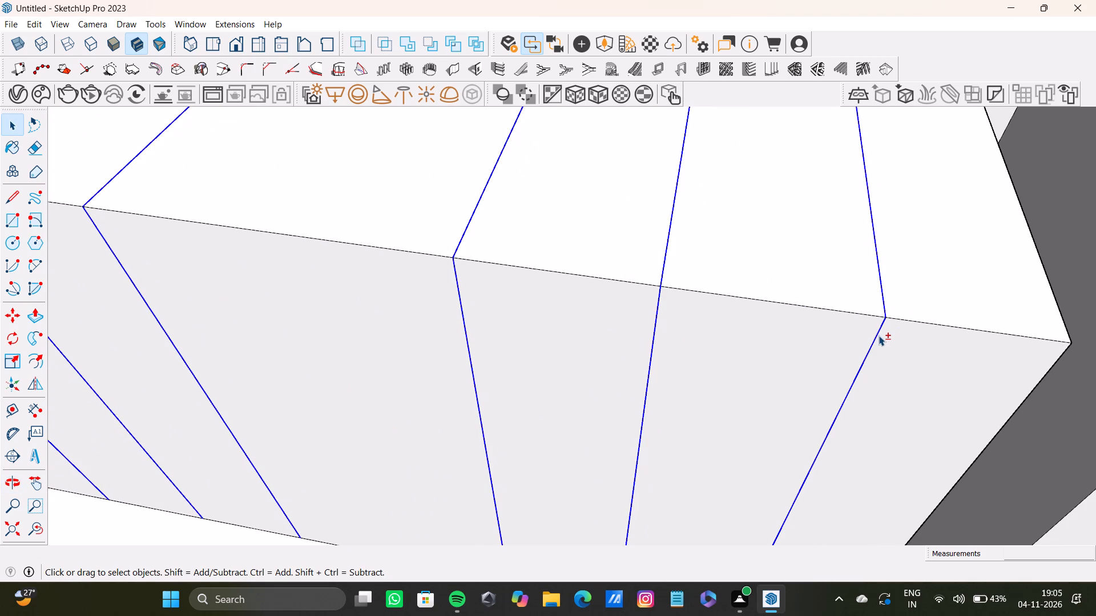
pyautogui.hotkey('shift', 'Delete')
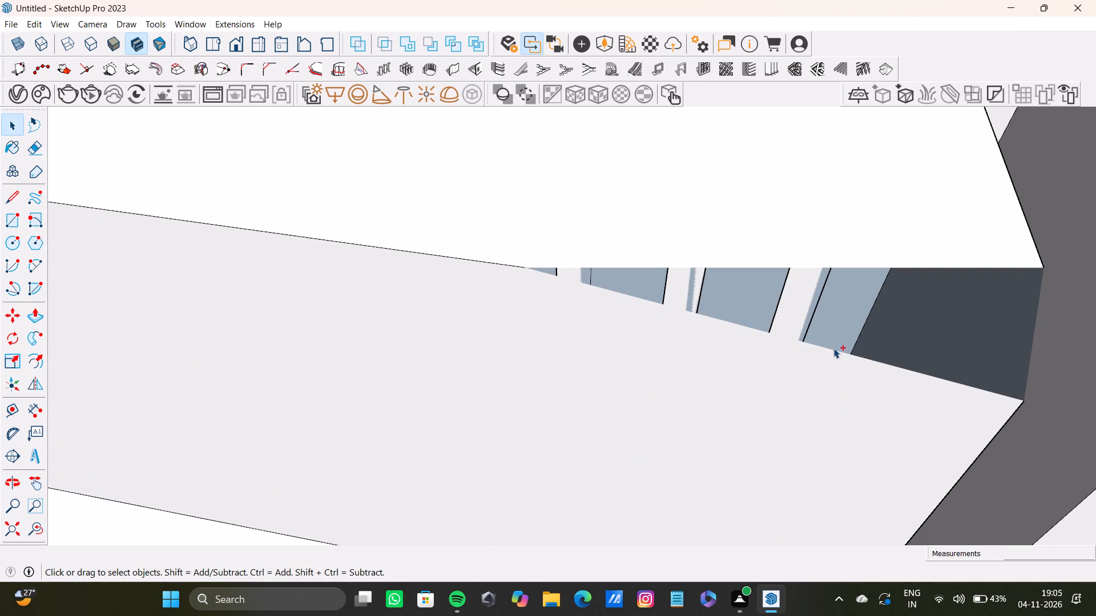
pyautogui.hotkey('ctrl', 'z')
# Delete the top and front edges of the two cabinet block seams nearest the right column, one edge at a time.
pyautogui.click(883, 311)
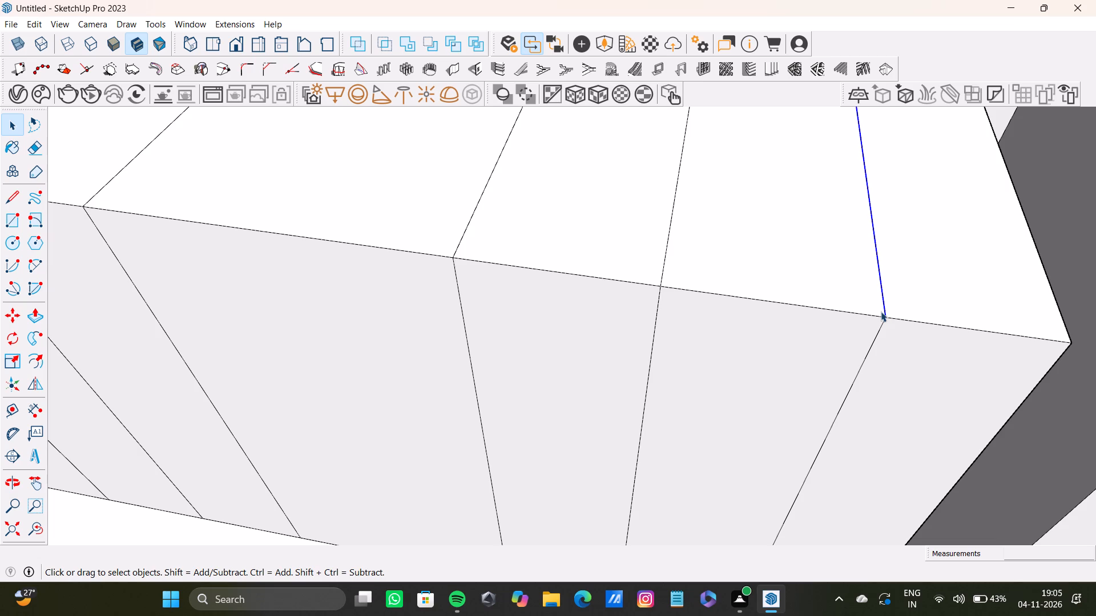
pyautogui.press('Delete')
pyautogui.click(875, 341)
pyautogui.press('Delete')
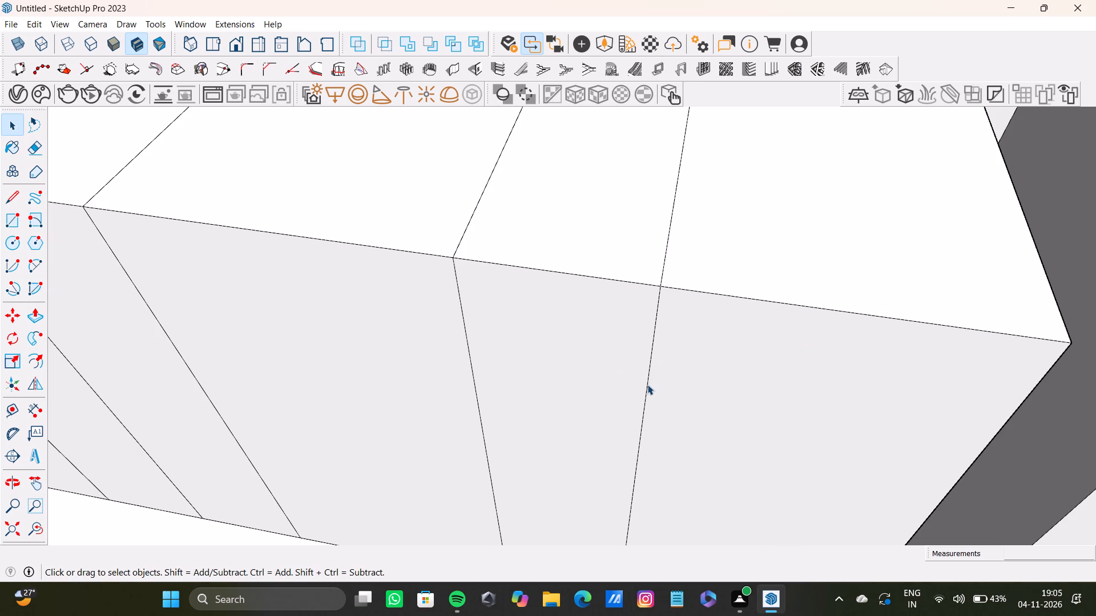
pyautogui.click(647, 384)
pyautogui.press('Delete')
pyautogui.click(663, 253)
pyautogui.press('Delete')
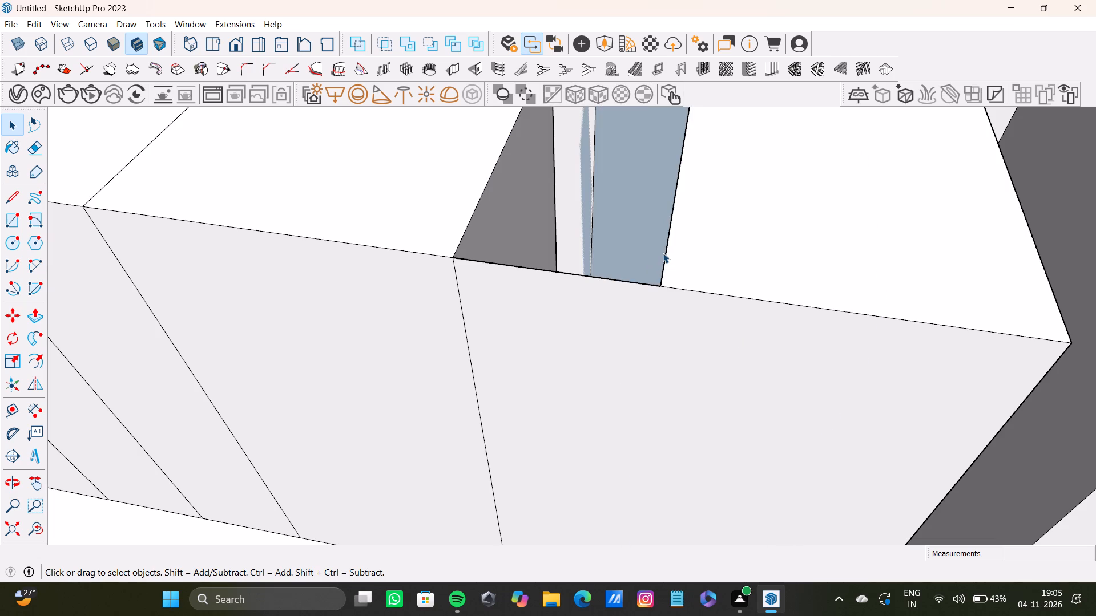
pyautogui.hotkey('ctrl', 'z')
pyautogui.click(667, 252)
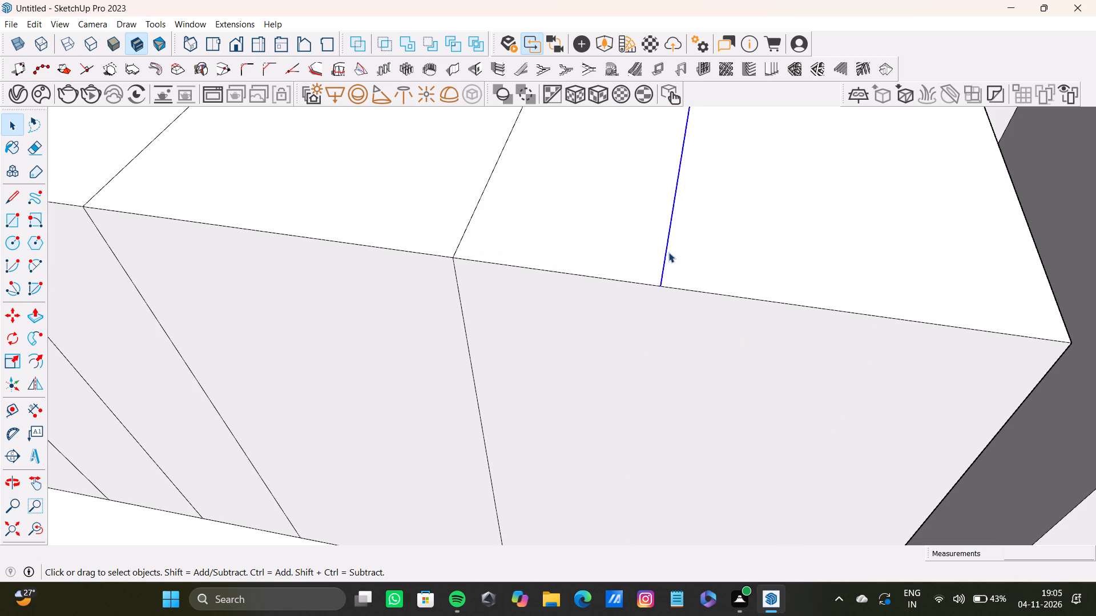
pyautogui.press('Delete')
# Delete the top and front edges of the following two seams, working towards the left column.
pyautogui.click(460, 242)
pyautogui.press('Delete')
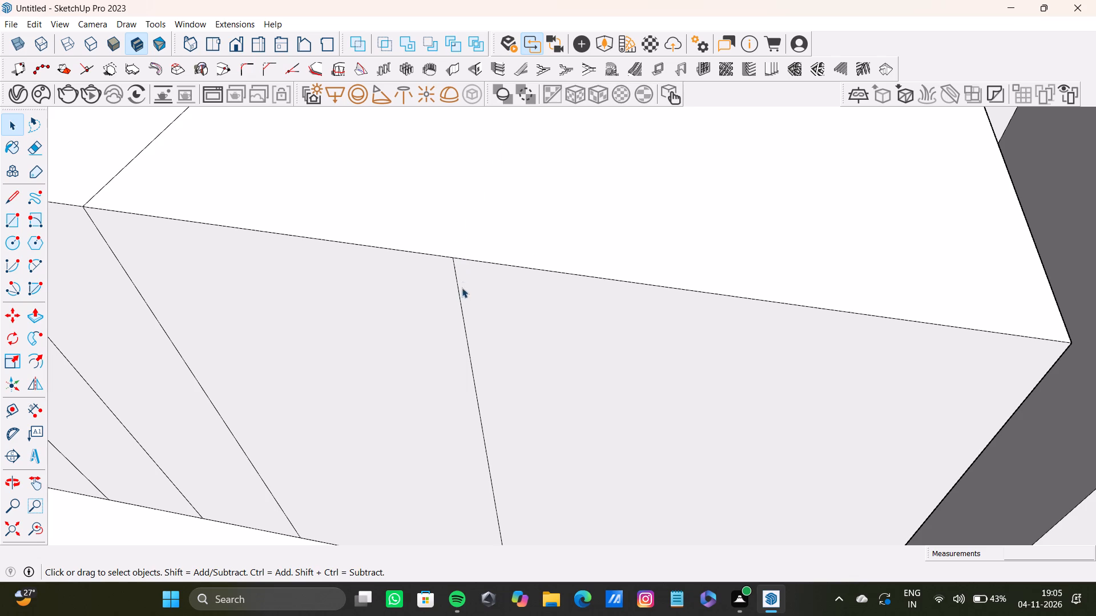
pyautogui.click(460, 291)
pyautogui.press('Delete')
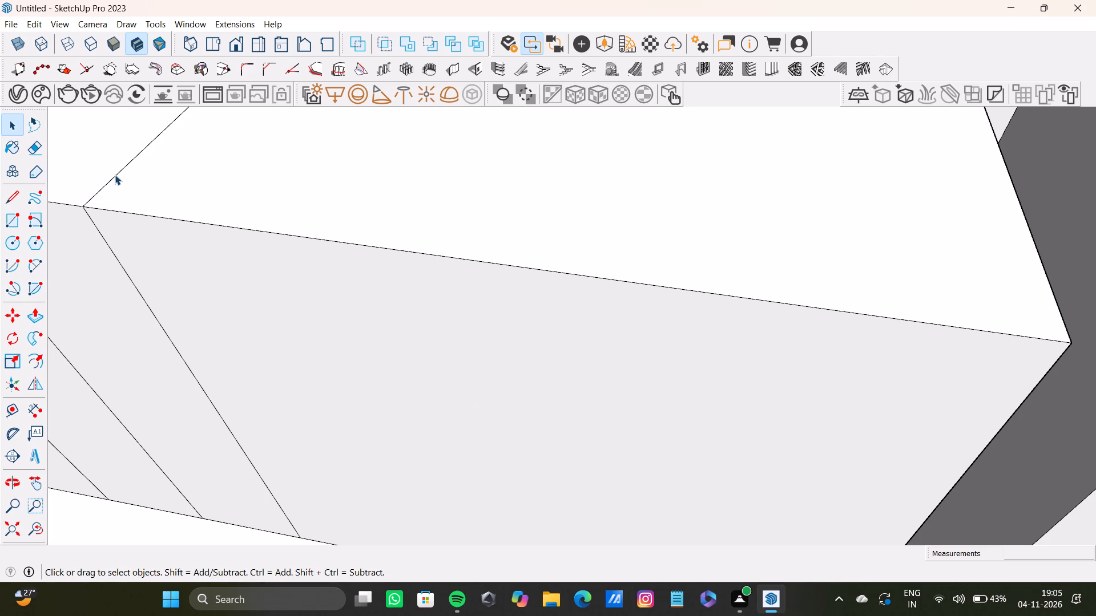
pyautogui.click(115, 175)
pyautogui.press('Delete')
pyautogui.click(120, 265)
pyautogui.press('Delete')
# Delete the front edge of the next seam towards the left column and try to select that seam's top edge.
pyautogui.scroll(-4, 129, 246)
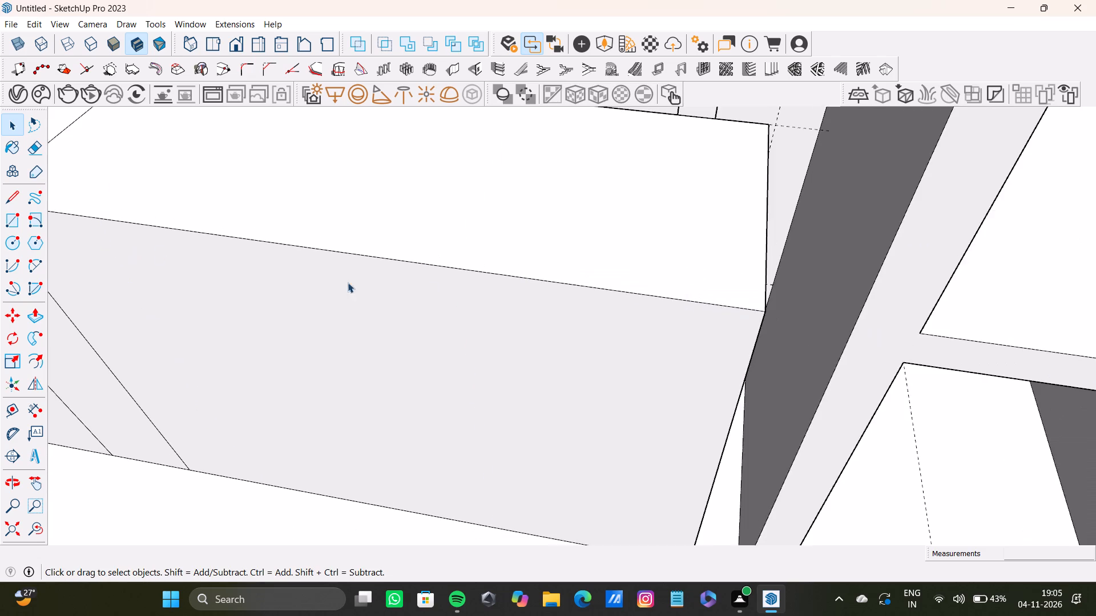
pyautogui.scroll(-7, 467, 288)
pyautogui.moveTo(519, 343); pyautogui.dragTo(634, 428, button='middle')
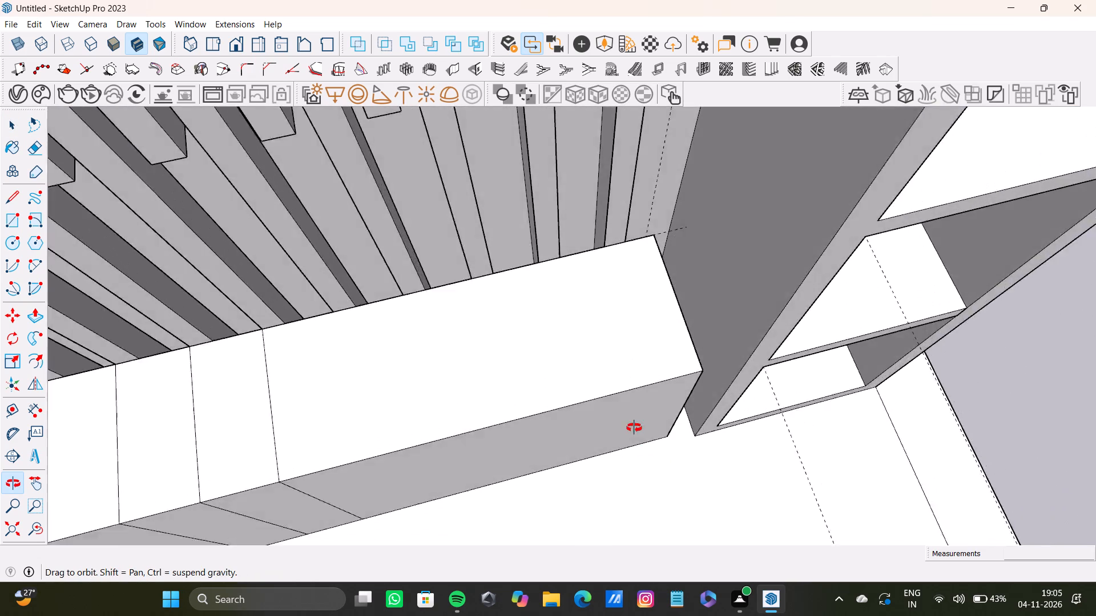
pyautogui.moveTo(634, 428); pyautogui.dragTo(855, 305, button='middle')
pyautogui.scroll(6, 589, 306)
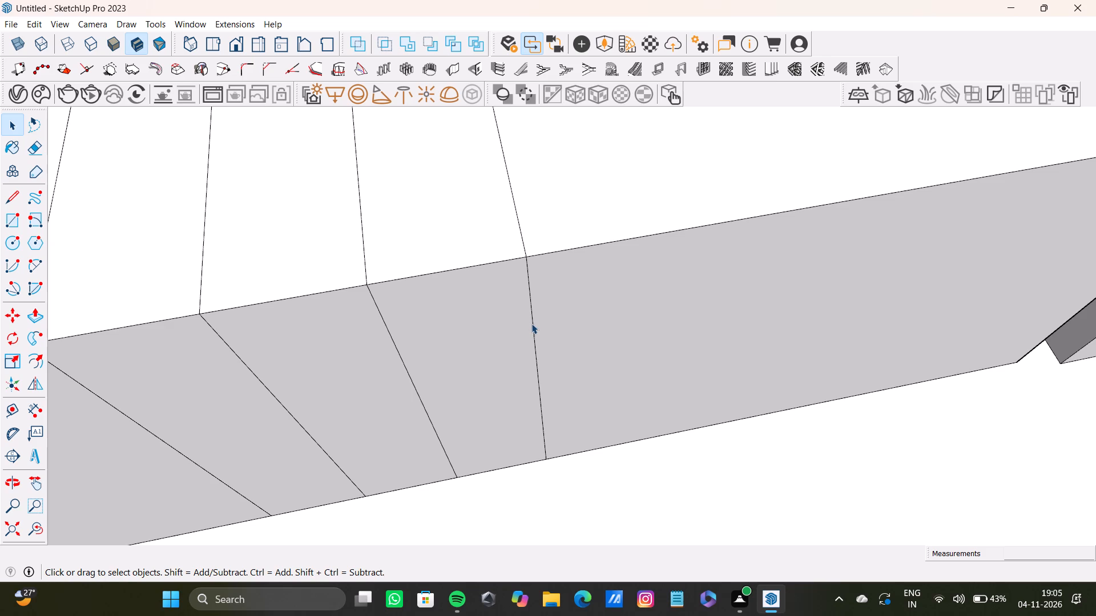
pyautogui.click(533, 326)
pyautogui.press('Delete')
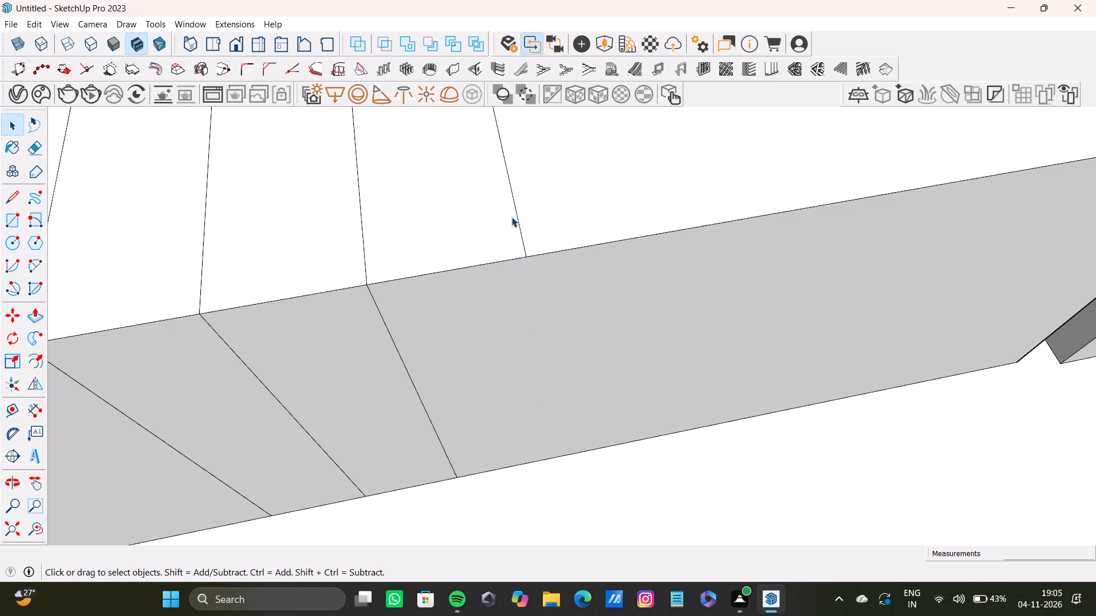
pyautogui.click(522, 222)
pyautogui.click(535, 225)
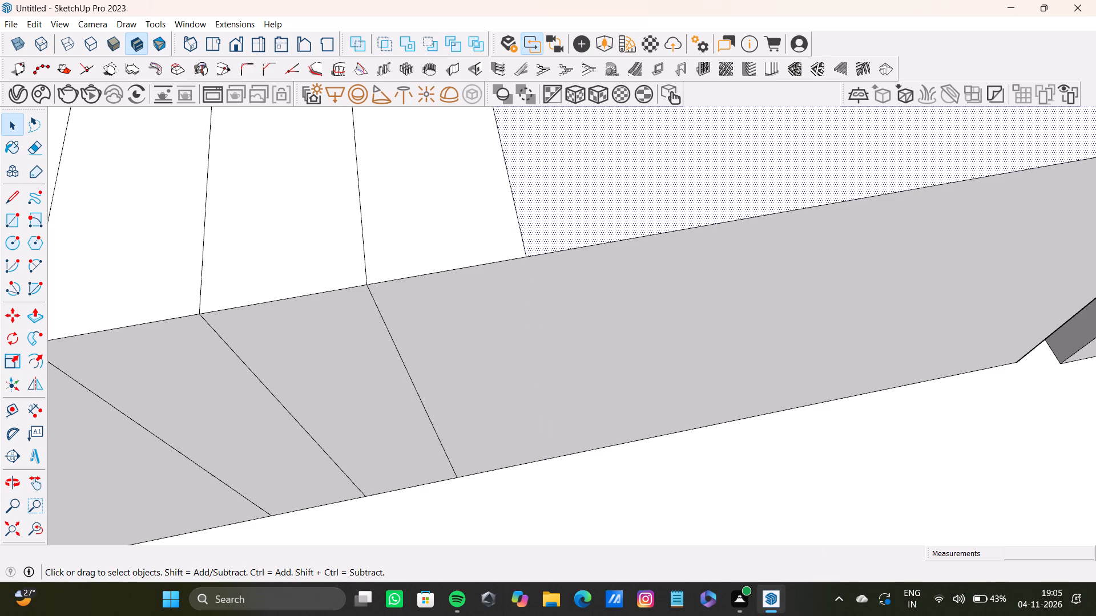
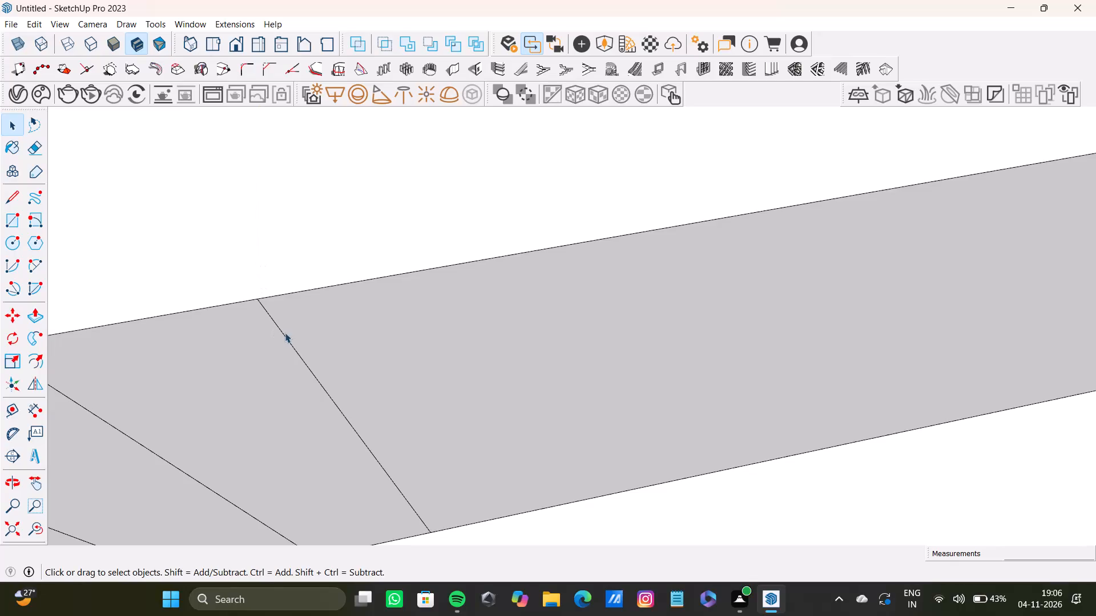
# Delete the remaining edge of the current cabinet block seam and the front edge of the next seam towards the left column.
pyautogui.click(287, 338)
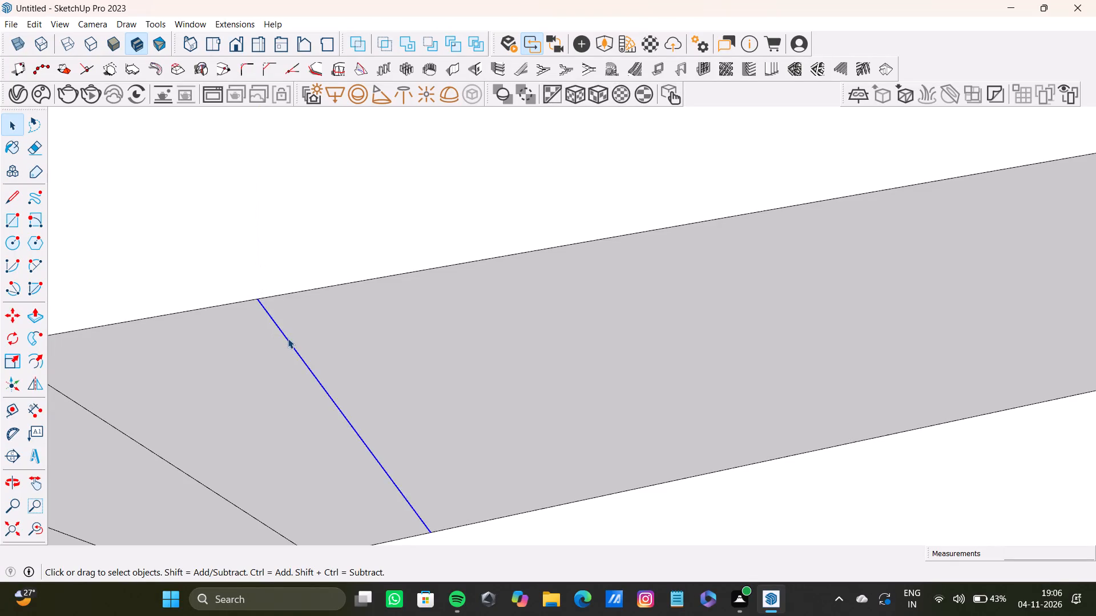
pyautogui.press('Delete')
pyautogui.click(169, 461)
pyautogui.press('Delete')
# Delete the leftover top edge of that seam and both edges of the last seam beside the left column.
pyautogui.scroll(-2, 180, 385)
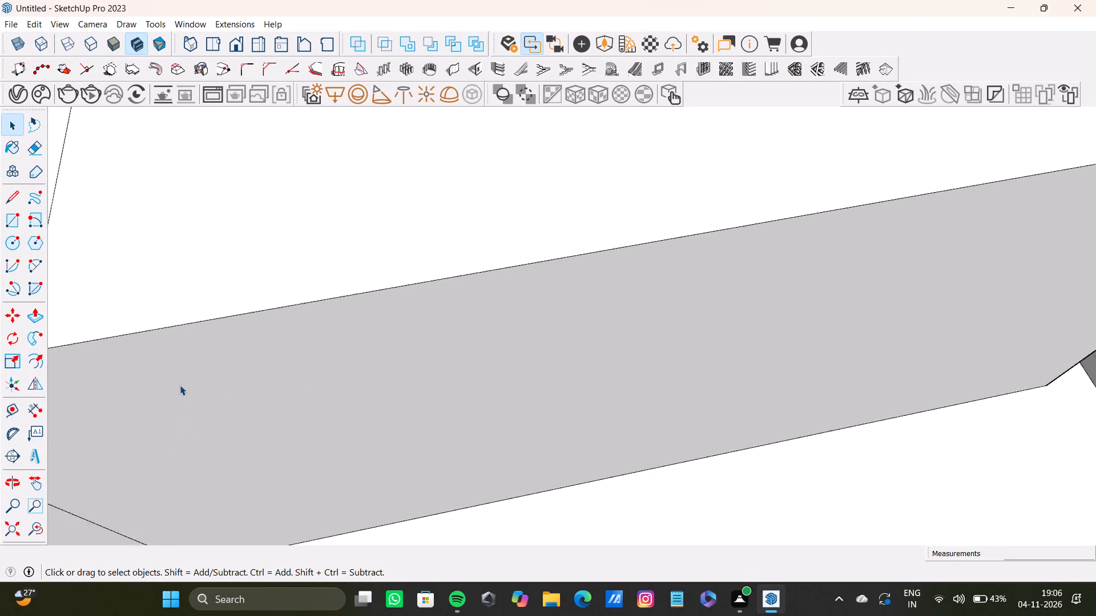
pyautogui.scroll(-10, 180, 385)
pyautogui.moveTo(178, 374); pyautogui.dragTo(343, 358, button='middle')
pyautogui.scroll(4, 301, 337)
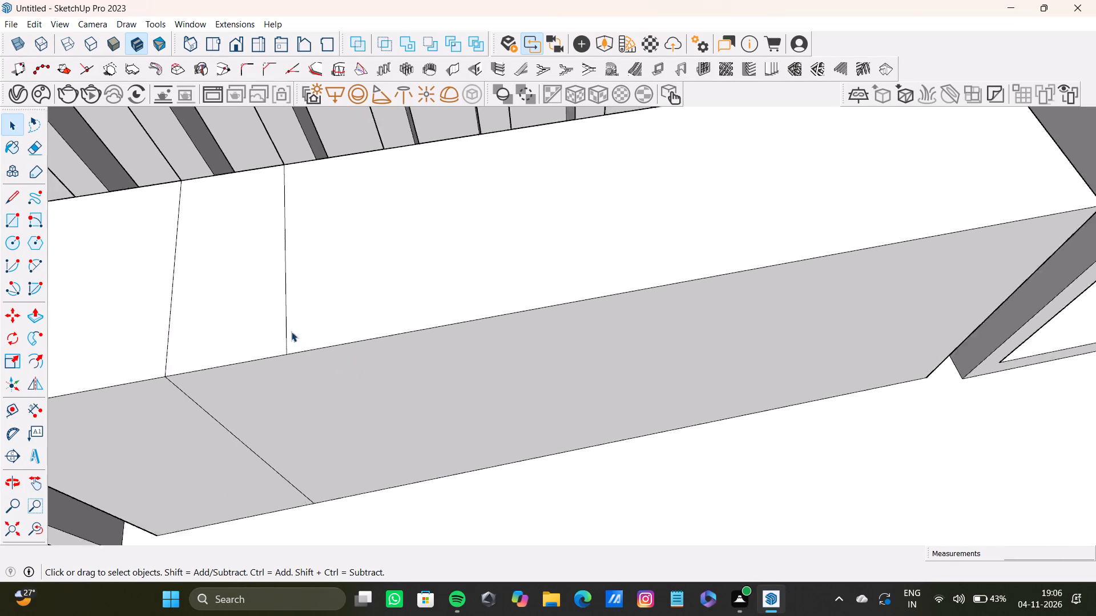
pyautogui.scroll(3, 291, 331)
pyautogui.click(281, 332)
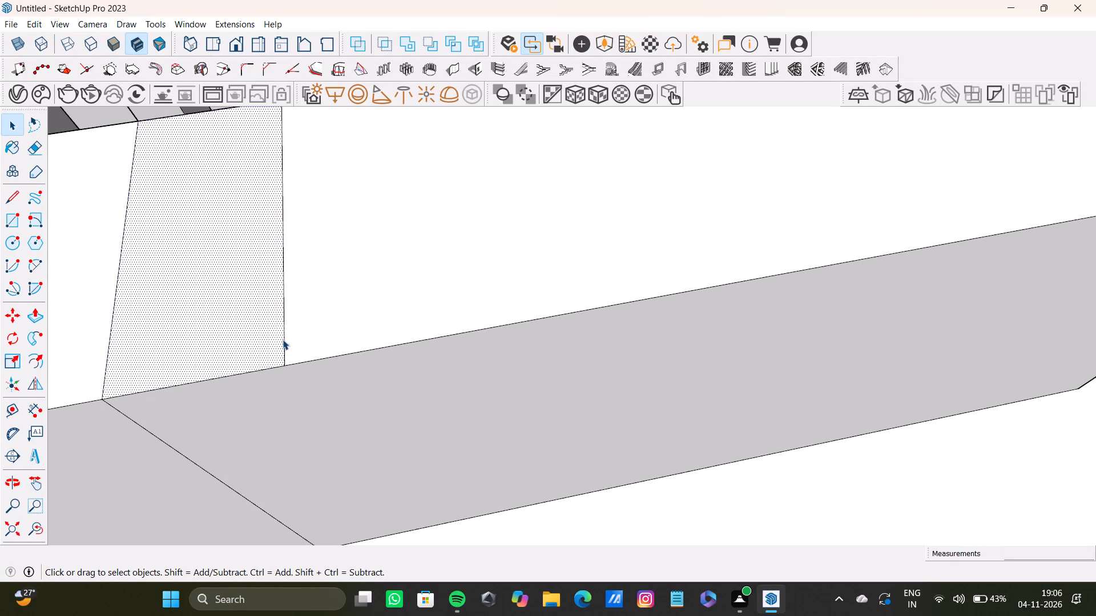
pyautogui.click(283, 339)
pyautogui.press('Delete')
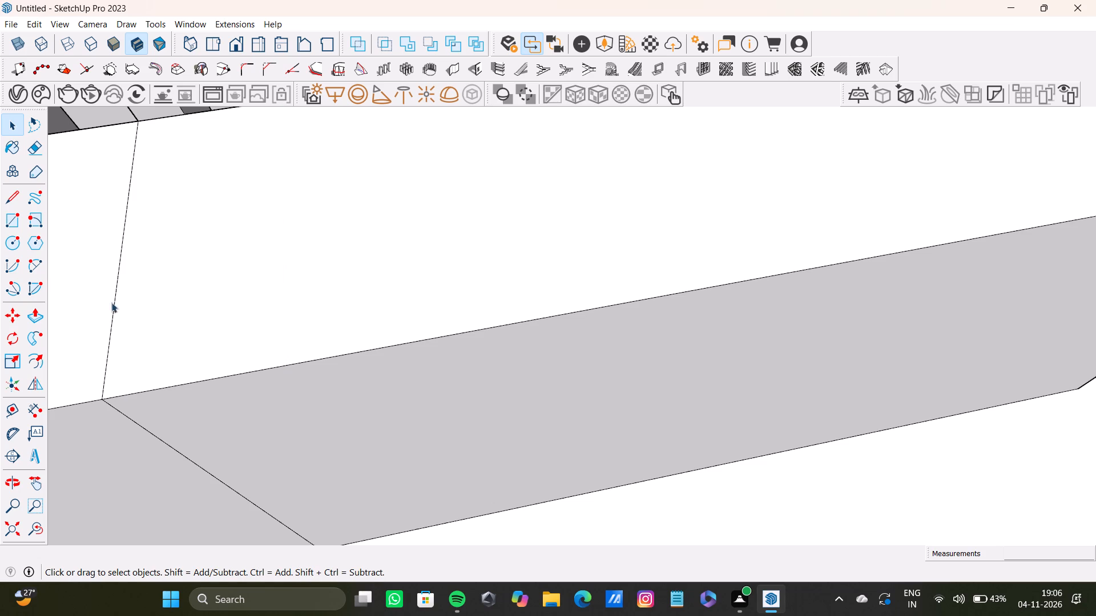
pyautogui.click(111, 326)
pyautogui.press('Delete')
pyautogui.click(152, 435)
pyautogui.press('Delete')
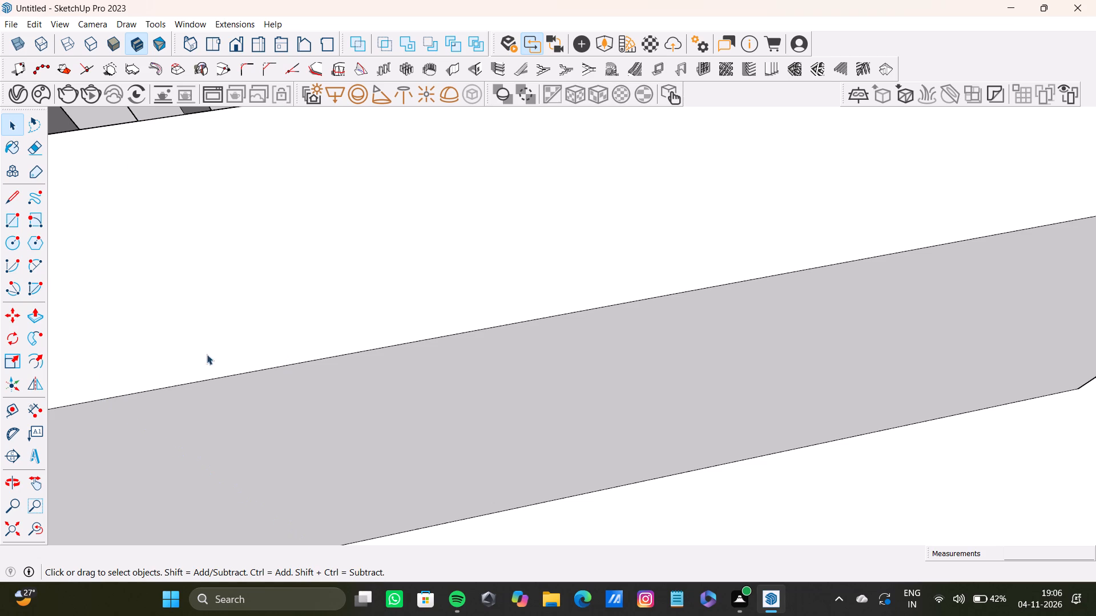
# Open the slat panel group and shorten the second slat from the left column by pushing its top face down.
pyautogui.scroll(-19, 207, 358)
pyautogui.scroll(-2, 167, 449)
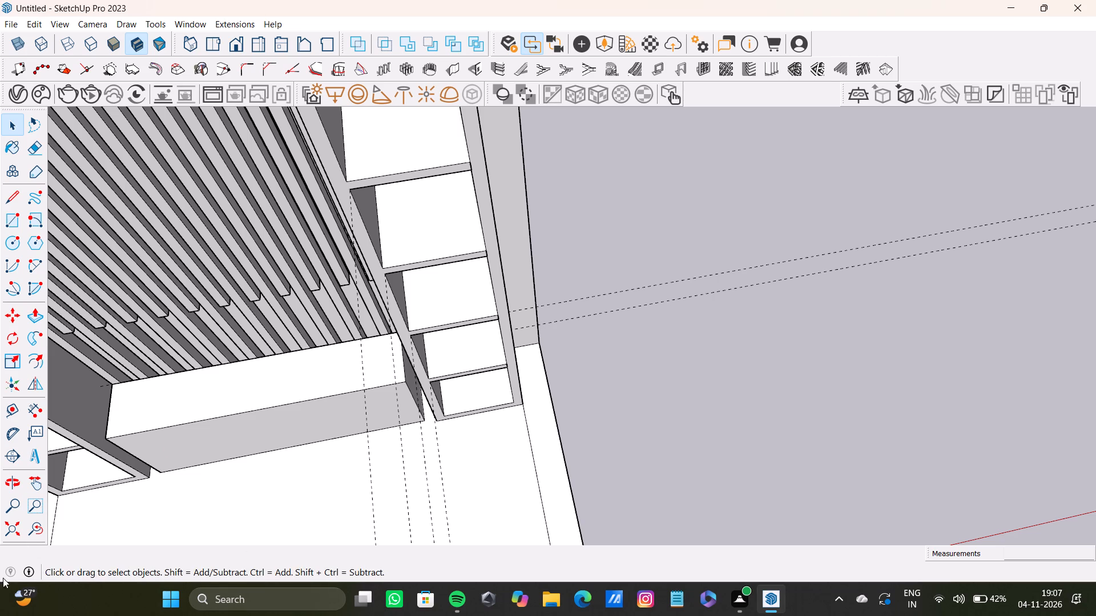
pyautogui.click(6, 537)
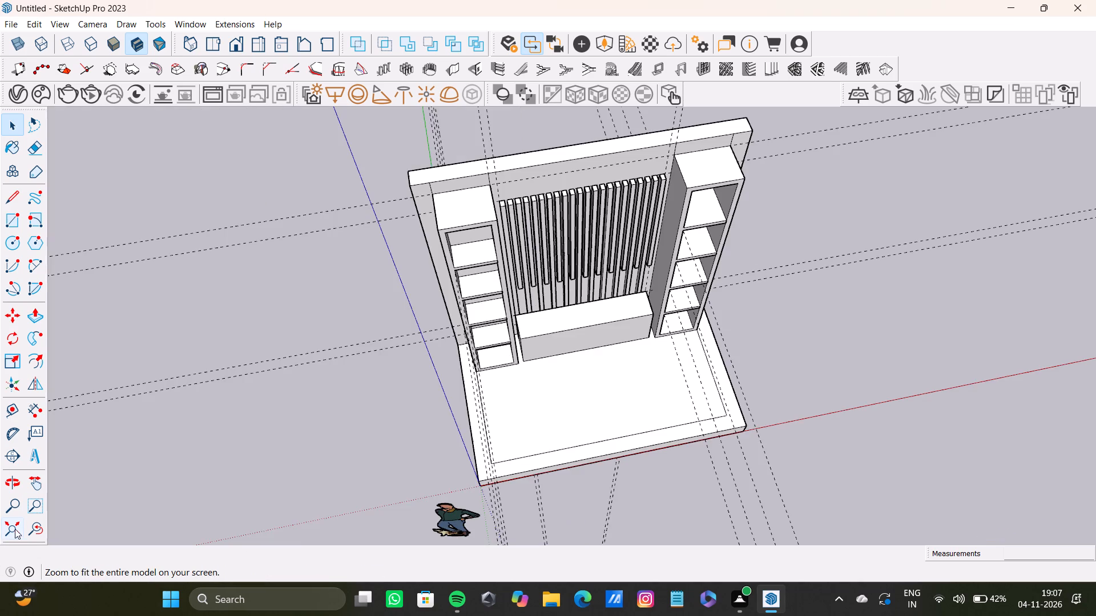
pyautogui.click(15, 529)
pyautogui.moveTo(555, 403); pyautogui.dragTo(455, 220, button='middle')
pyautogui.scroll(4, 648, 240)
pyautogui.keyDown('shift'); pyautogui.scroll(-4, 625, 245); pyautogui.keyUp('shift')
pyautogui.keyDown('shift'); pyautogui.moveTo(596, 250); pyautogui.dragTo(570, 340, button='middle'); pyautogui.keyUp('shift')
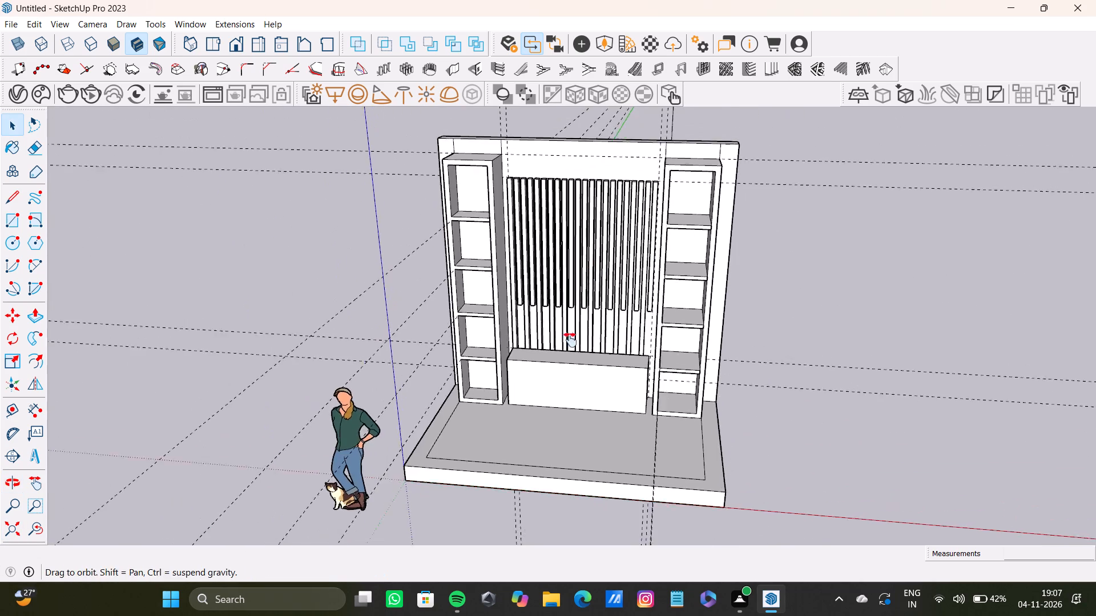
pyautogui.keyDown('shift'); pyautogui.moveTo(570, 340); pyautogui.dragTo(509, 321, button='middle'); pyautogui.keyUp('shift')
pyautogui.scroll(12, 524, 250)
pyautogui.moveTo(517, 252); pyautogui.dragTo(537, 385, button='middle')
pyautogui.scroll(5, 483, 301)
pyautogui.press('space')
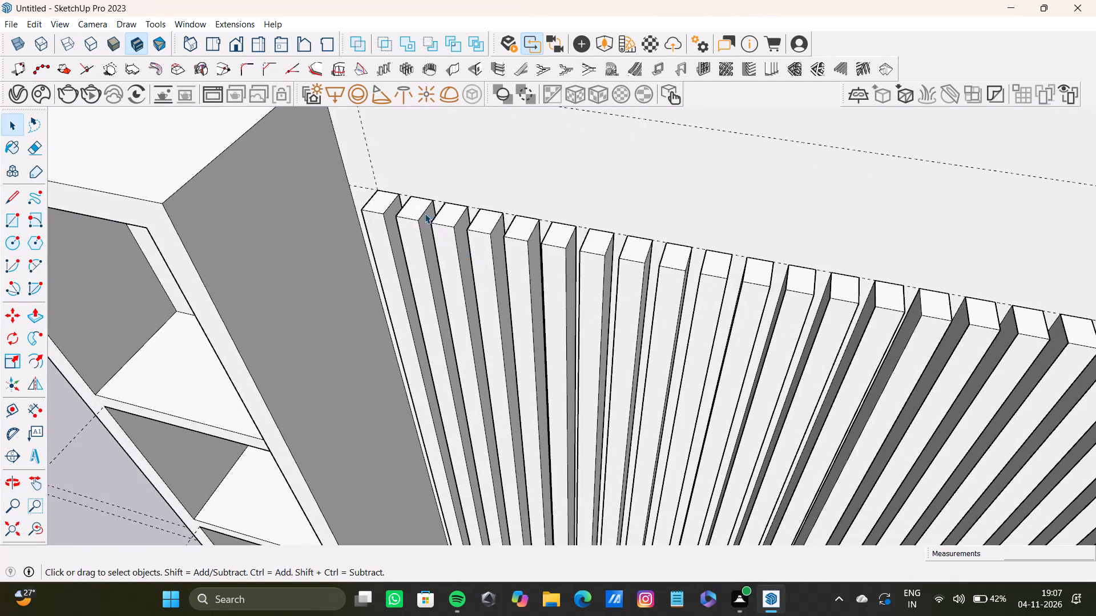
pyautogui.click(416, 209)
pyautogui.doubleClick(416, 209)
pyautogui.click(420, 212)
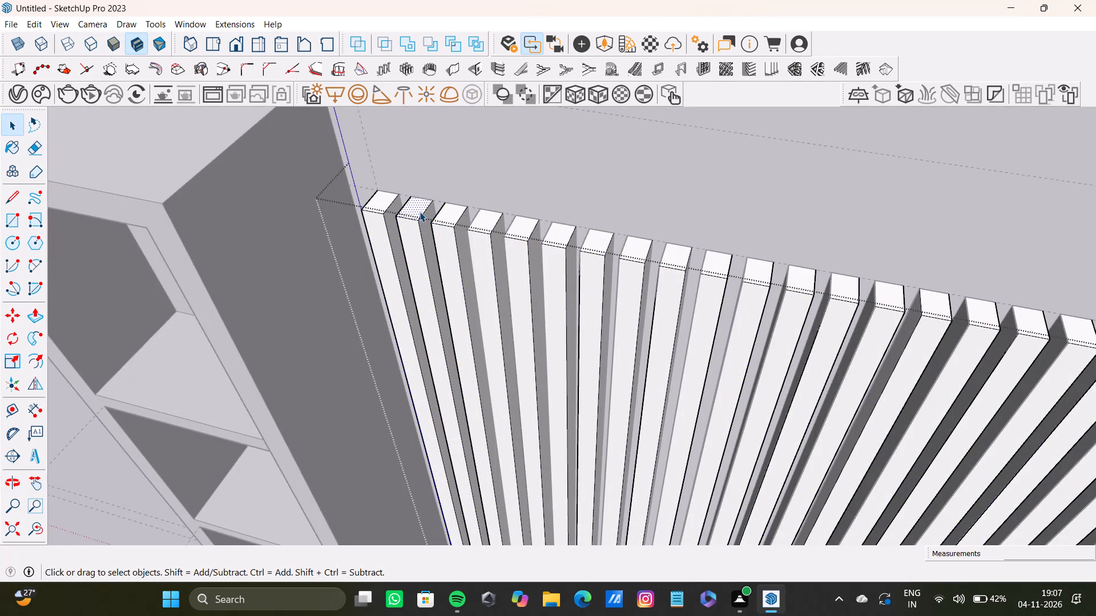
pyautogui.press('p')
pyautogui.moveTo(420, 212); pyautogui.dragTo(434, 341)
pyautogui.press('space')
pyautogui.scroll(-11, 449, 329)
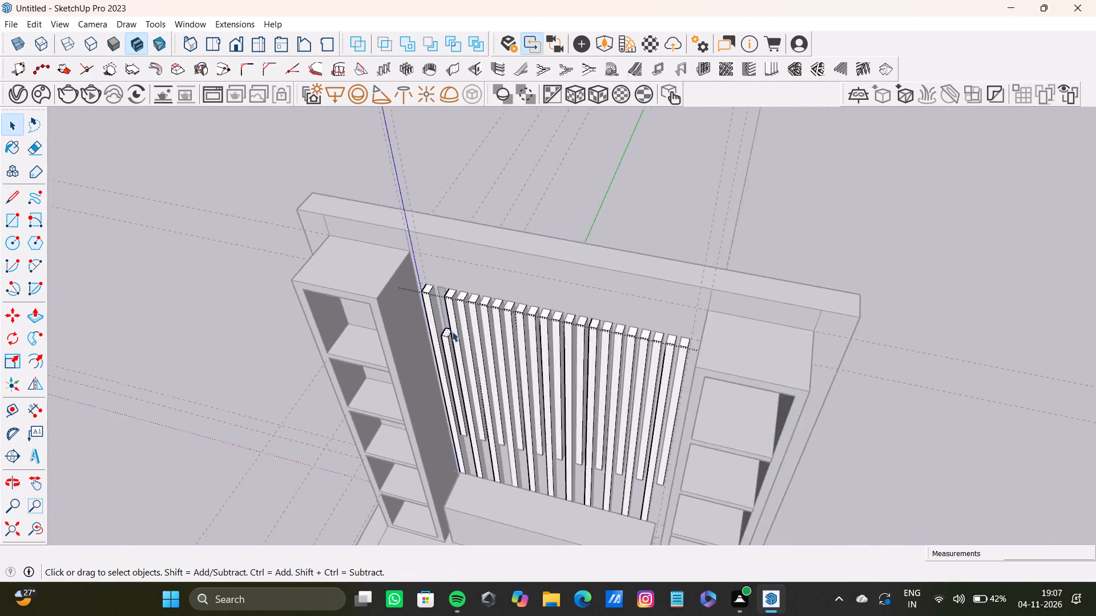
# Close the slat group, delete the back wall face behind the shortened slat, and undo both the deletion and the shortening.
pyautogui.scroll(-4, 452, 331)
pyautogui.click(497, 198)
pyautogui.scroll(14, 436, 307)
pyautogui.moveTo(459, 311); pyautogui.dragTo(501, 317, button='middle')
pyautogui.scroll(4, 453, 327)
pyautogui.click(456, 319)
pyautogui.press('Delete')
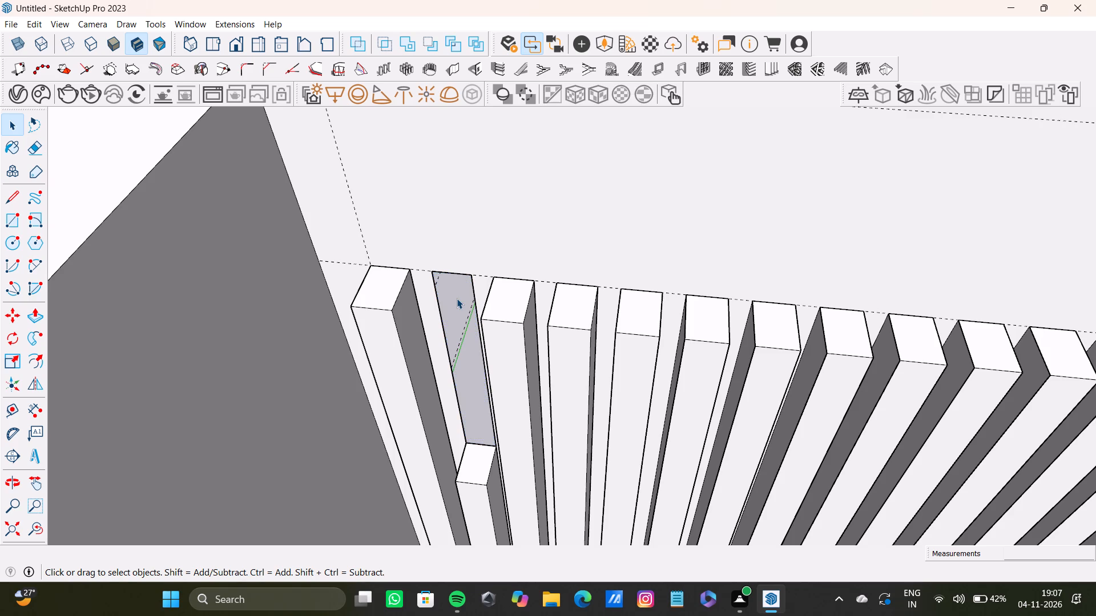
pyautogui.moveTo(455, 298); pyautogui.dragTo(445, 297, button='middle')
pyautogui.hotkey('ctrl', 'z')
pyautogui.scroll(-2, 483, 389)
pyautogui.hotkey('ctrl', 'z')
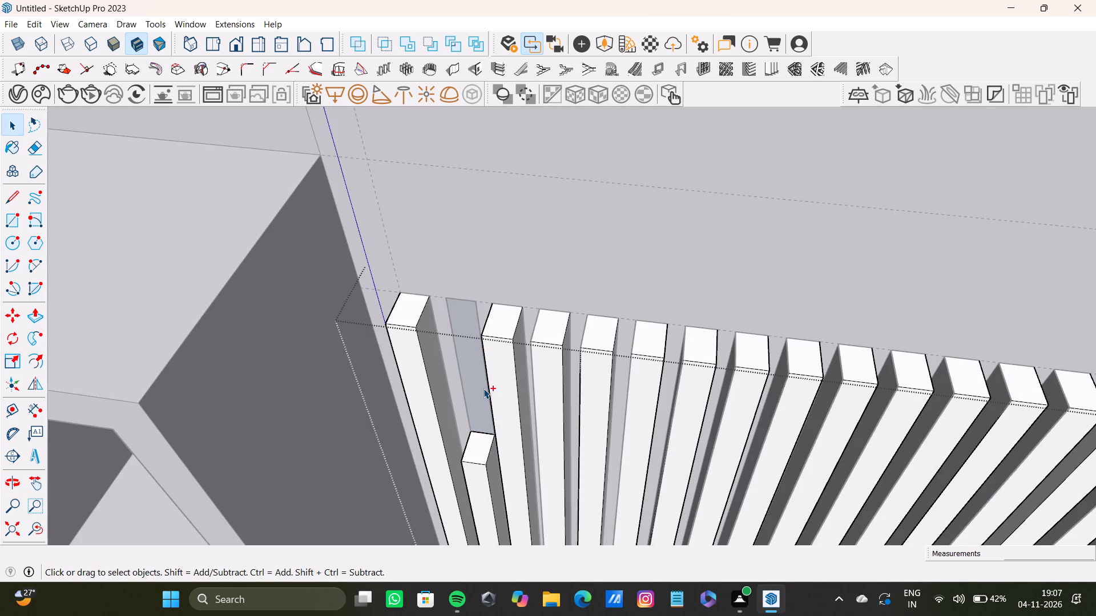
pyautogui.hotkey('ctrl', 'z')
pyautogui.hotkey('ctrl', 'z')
# Examine the whole wall unit from above, the front, both sides and below.
pyautogui.scroll(-16, 406, 222)
pyautogui.moveTo(517, 384); pyautogui.dragTo(538, 277, button='middle')
pyautogui.scroll(-6, 531, 325)
pyautogui.keyDown('shift'); pyautogui.moveTo(524, 350); pyautogui.dragTo(473, 175, button='middle'); pyautogui.keyUp('shift')
pyautogui.scroll(-4, 654, 319)
pyautogui.keyDown('shift'); pyautogui.moveTo(618, 321); pyautogui.dragTo(475, 306, button='middle'); pyautogui.keyUp('shift')
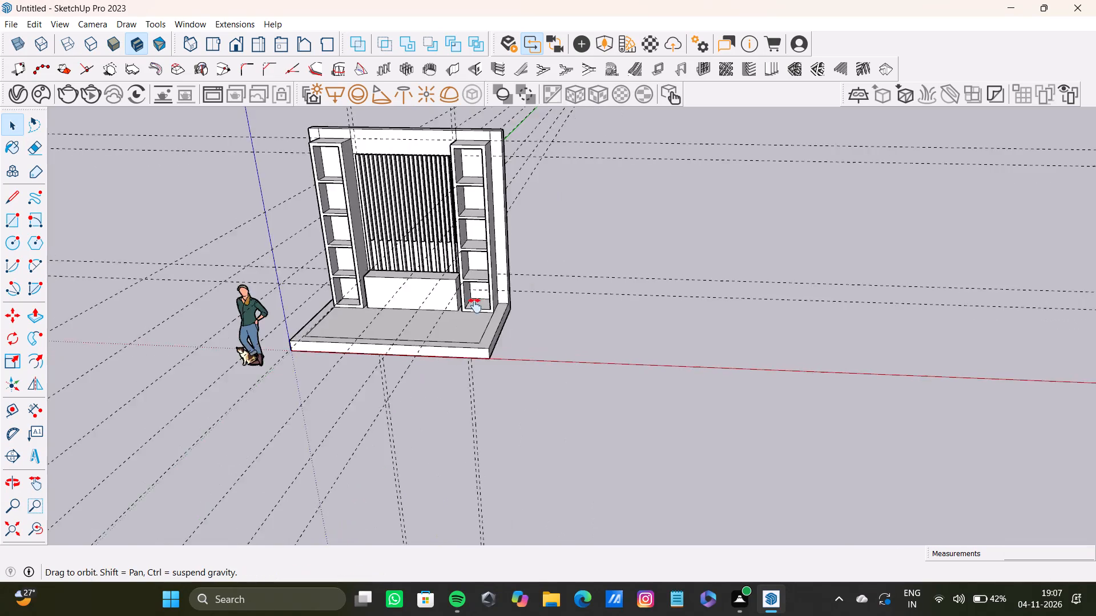
pyautogui.keyDown('shift'); pyautogui.moveTo(475, 306); pyautogui.dragTo(841, 279, button='middle'); pyautogui.keyUp('shift')
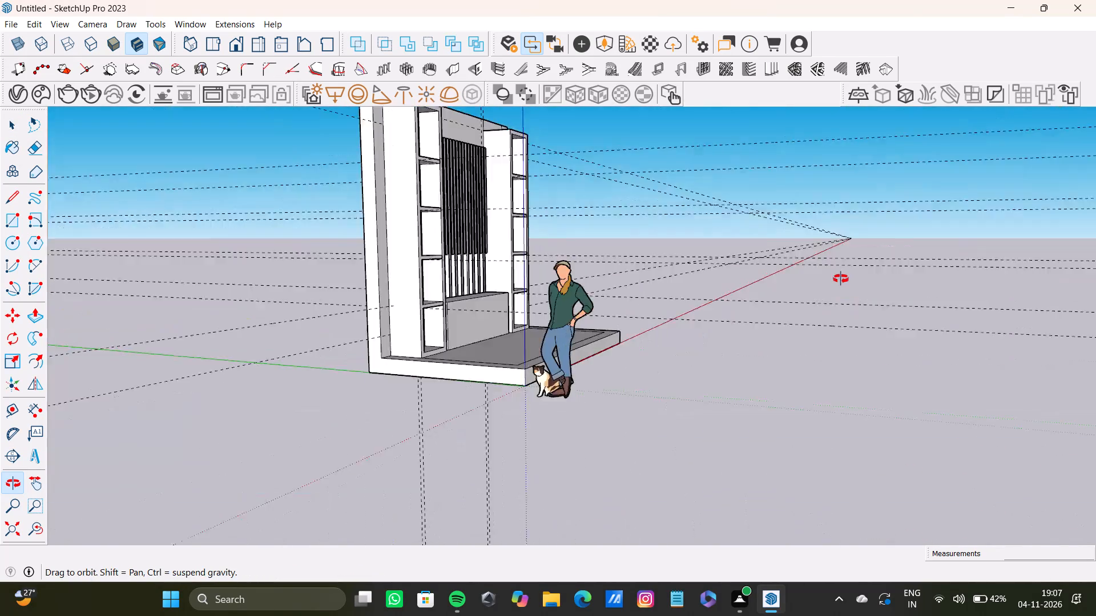
pyautogui.keyDown('shift'); pyautogui.moveTo(841, 279); pyautogui.dragTo(976, 261, button='middle'); pyautogui.keyUp('shift')
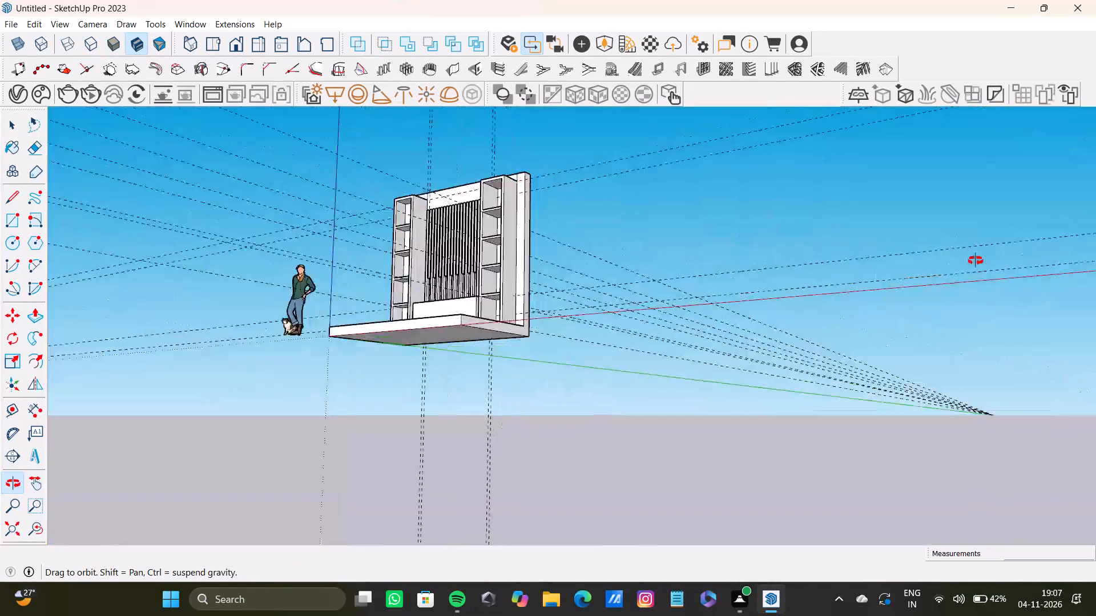
pyautogui.keyDown('shift'); pyautogui.moveTo(976, 261); pyautogui.dragTo(769, 256, button='middle'); pyautogui.keyUp('shift')
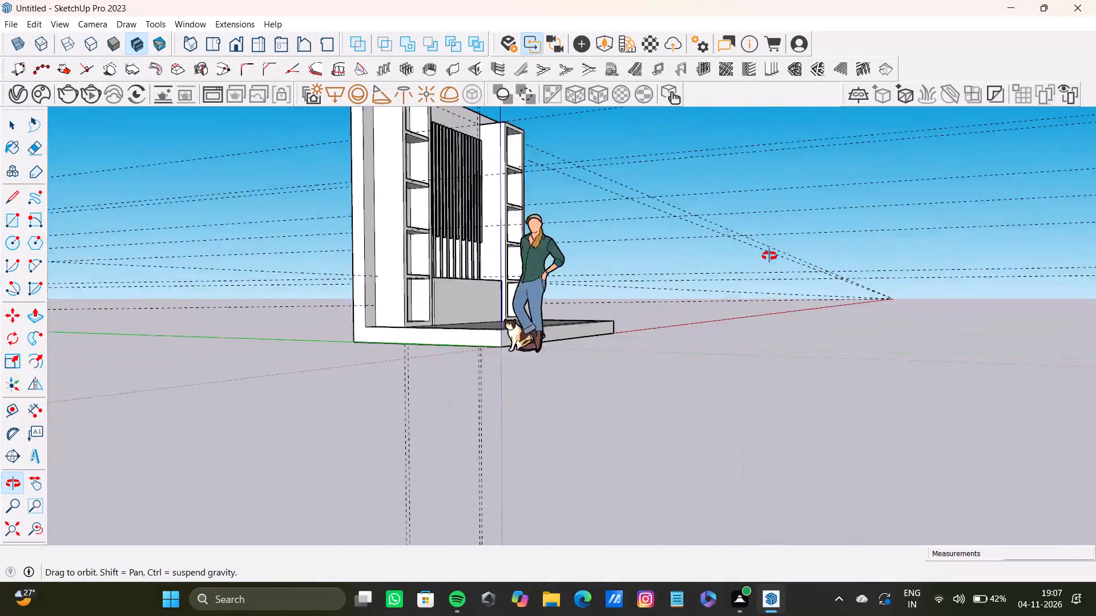
pyautogui.keyDown('shift'); pyautogui.moveTo(769, 256); pyautogui.dragTo(634, 268, button='middle'); pyautogui.keyUp('shift')
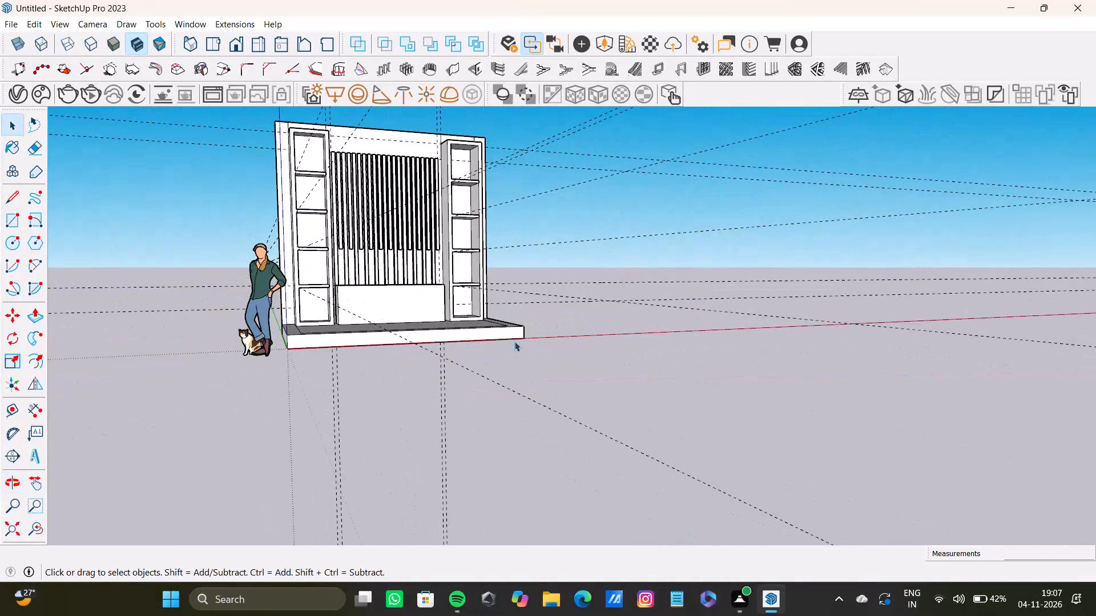
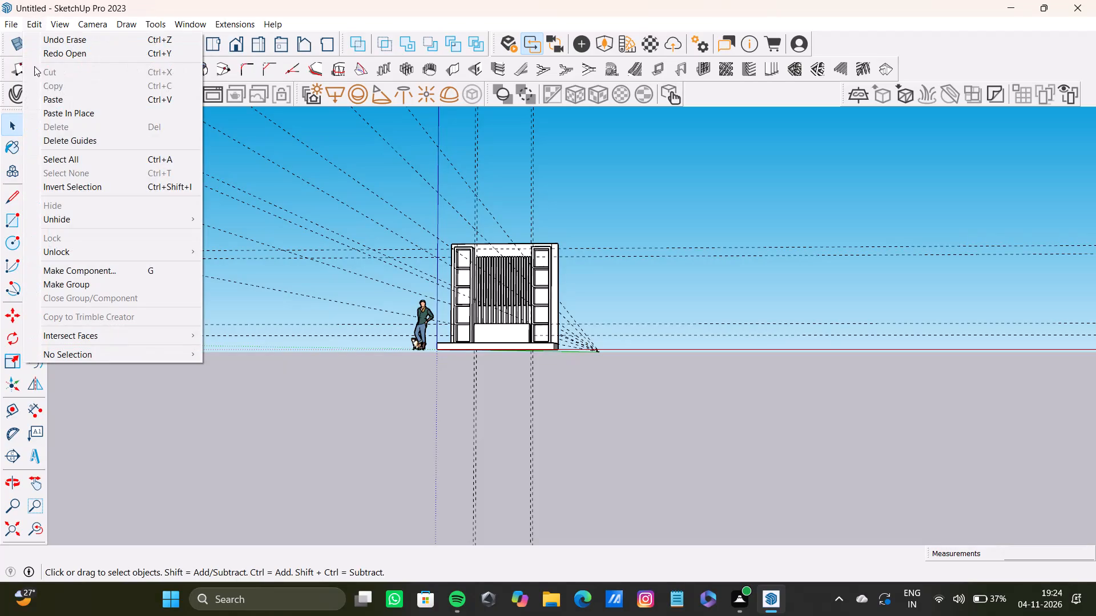
# Delete all guides in the model.
pyautogui.click(78, 137)
# Draw a large rectangle on the ground along the red axis, beside the existing wall unit's base slab.
pyautogui.moveTo(438, 183); pyautogui.dragTo(349, 307, button='middle')
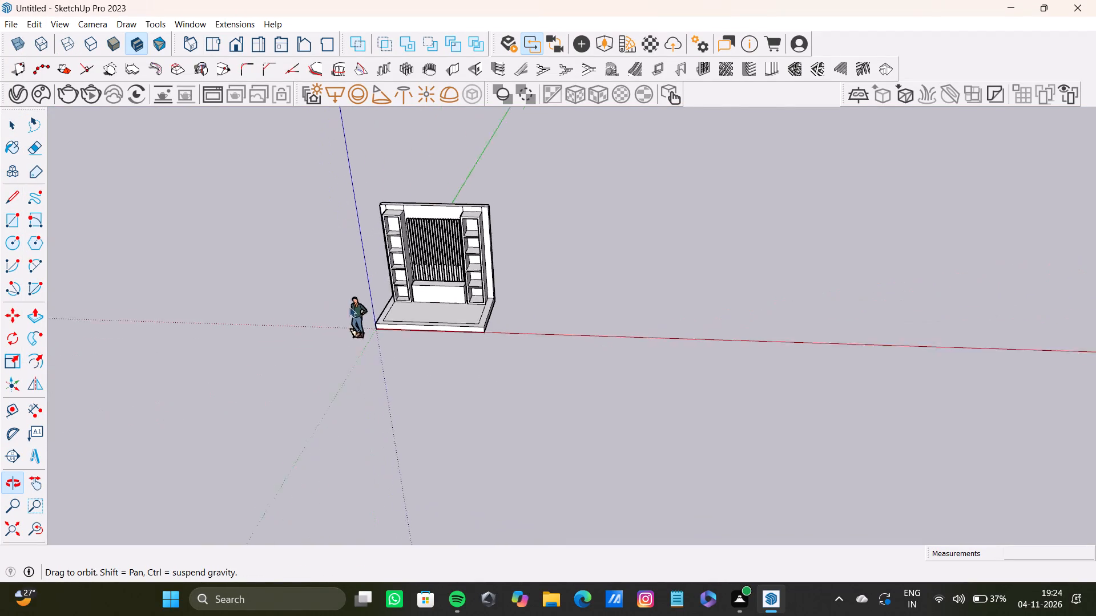
pyautogui.moveTo(349, 307); pyautogui.dragTo(336, 309, button='middle')
pyautogui.scroll(7, 590, 274)
pyautogui.moveTo(567, 290); pyautogui.dragTo(575, 279, button='middle')
pyautogui.click(10, 216)
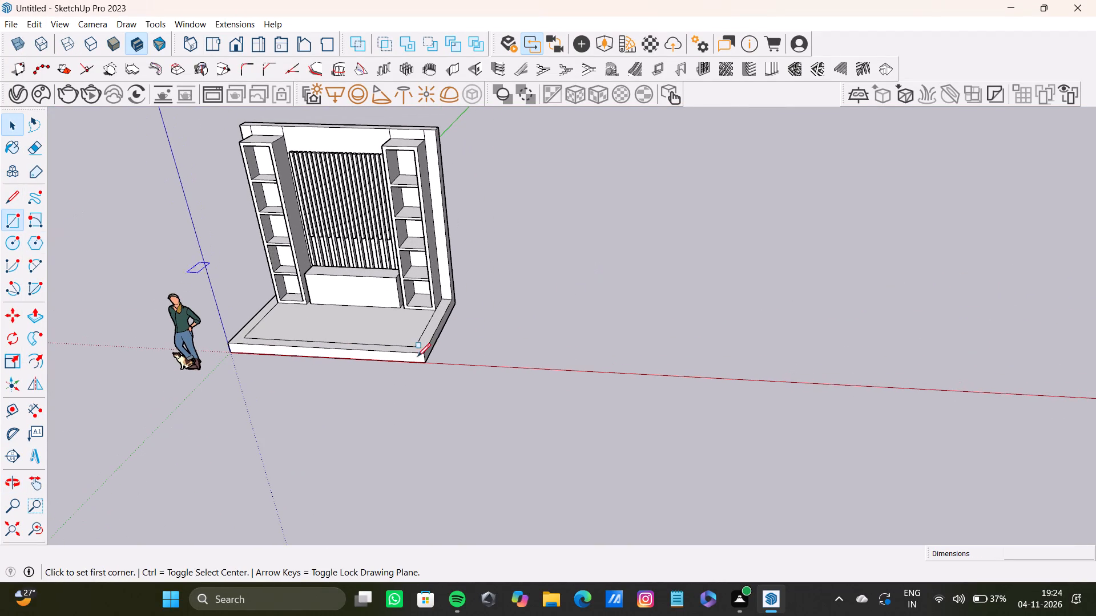
pyautogui.scroll(2, 416, 375)
pyautogui.click(478, 363)
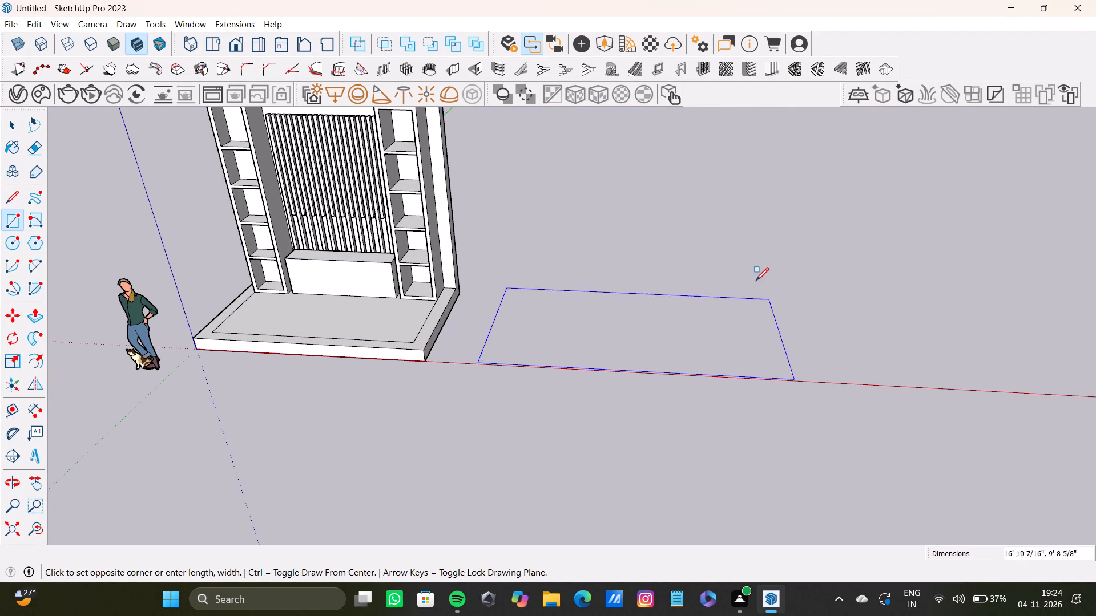
pyautogui.scroll(-4, 807, 291)
pyautogui.keyDown('shift'); pyautogui.moveTo(795, 286); pyautogui.dragTo(634, 377, button='middle'); pyautogui.keyUp('shift')
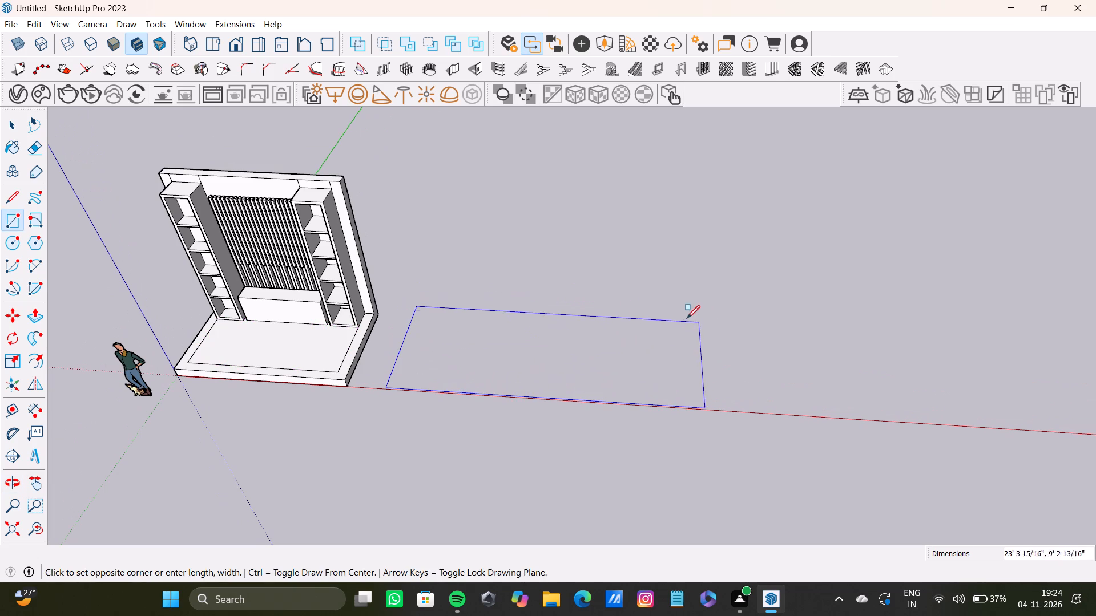
pyautogui.click(682, 314)
# Pull the new ground rectangle up slightly to form a thin slab.
pyautogui.press('space')
pyautogui.click(553, 351)
pyautogui.press('p')
pyautogui.moveTo(555, 352); pyautogui.dragTo(554, 352)
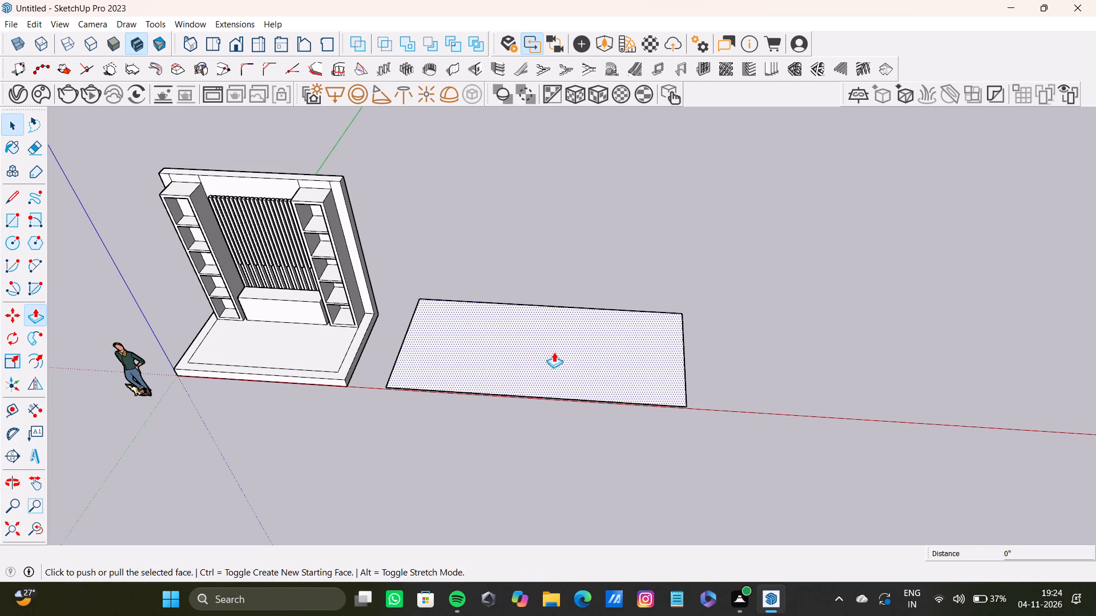
pyautogui.moveTo(554, 352); pyautogui.dragTo(548, 348)
pyautogui.press('space')
# Offset the new slab's top outline inward by about 7 inches, undoing and redrawing the first two attempts.
pyautogui.scroll(-4, 547, 348)
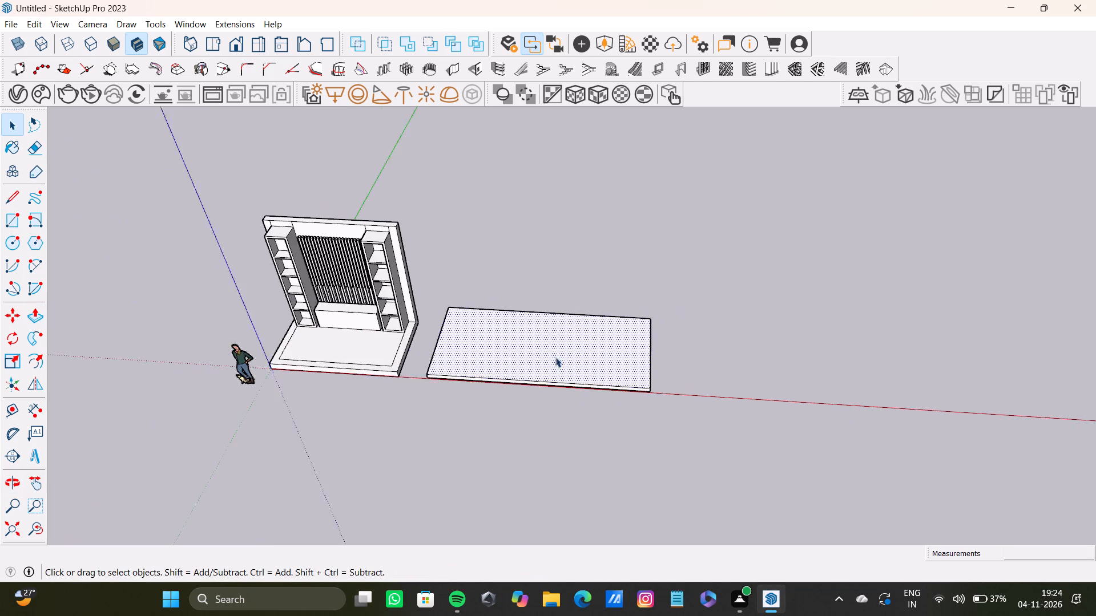
pyautogui.moveTo(555, 357); pyautogui.dragTo(529, 258, button='middle')
pyautogui.scroll(-3, 556, 370)
pyautogui.moveTo(569, 395); pyautogui.dragTo(503, 452, button='middle')
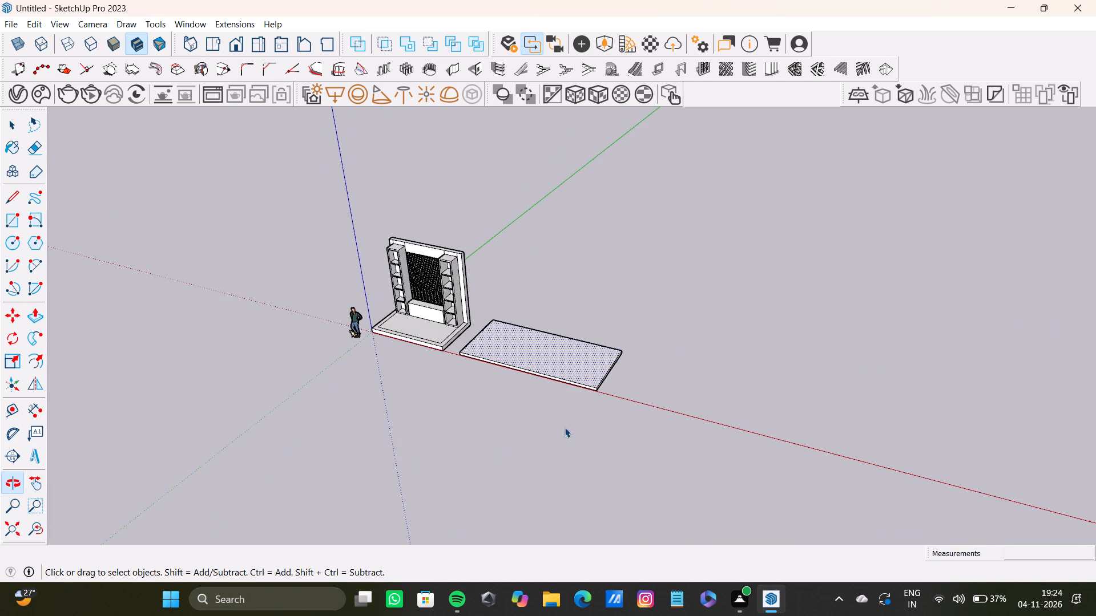
pyautogui.scroll(8, 549, 419)
pyautogui.moveTo(559, 396); pyautogui.dragTo(657, 476, button='middle')
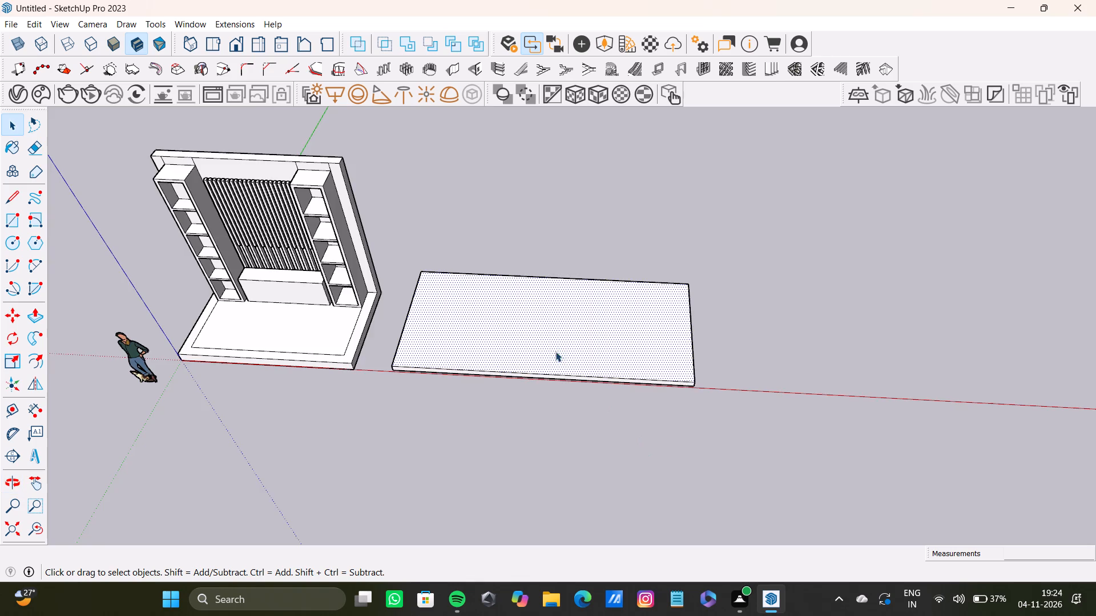
pyautogui.scroll(7, 555, 351)
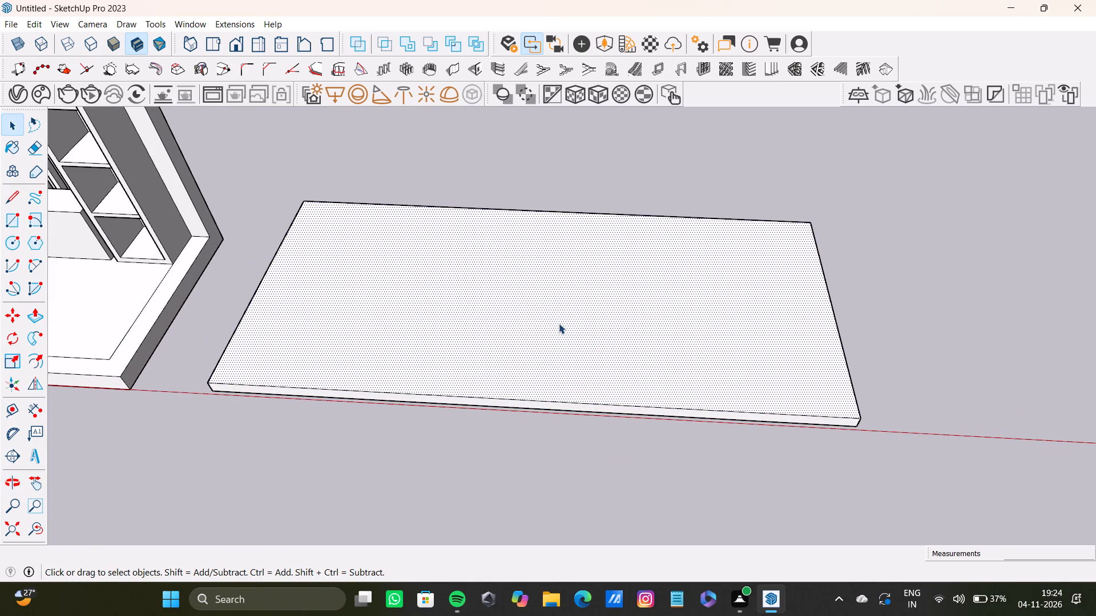
pyautogui.scroll(-6, 558, 325)
pyautogui.moveTo(533, 319); pyautogui.dragTo(490, 365, button='middle')
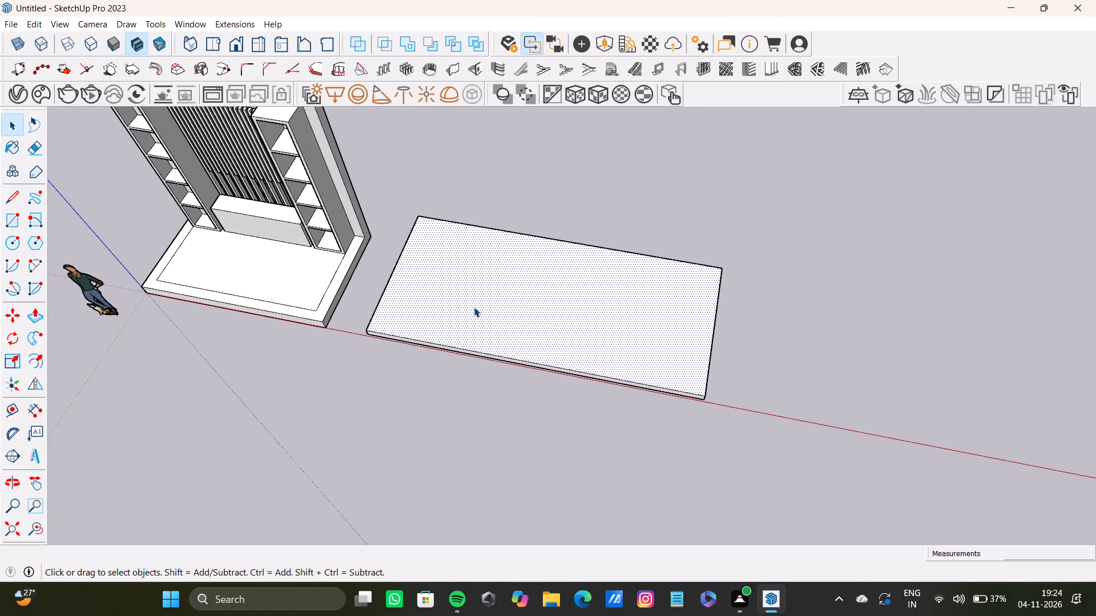
pyautogui.press('f')
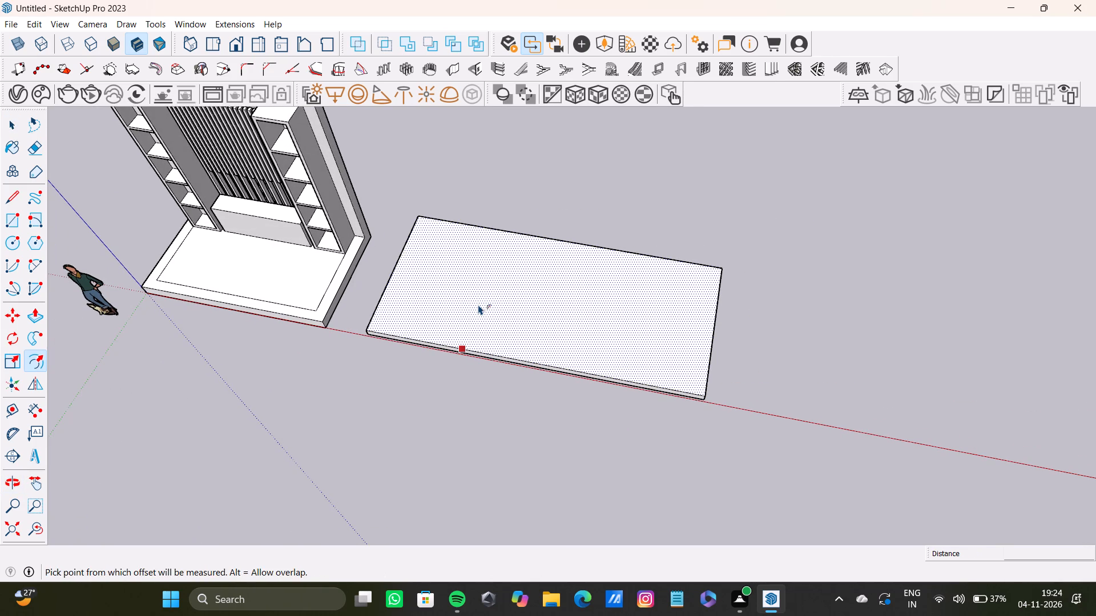
pyautogui.moveTo(478, 305); pyautogui.dragTo(427, 336)
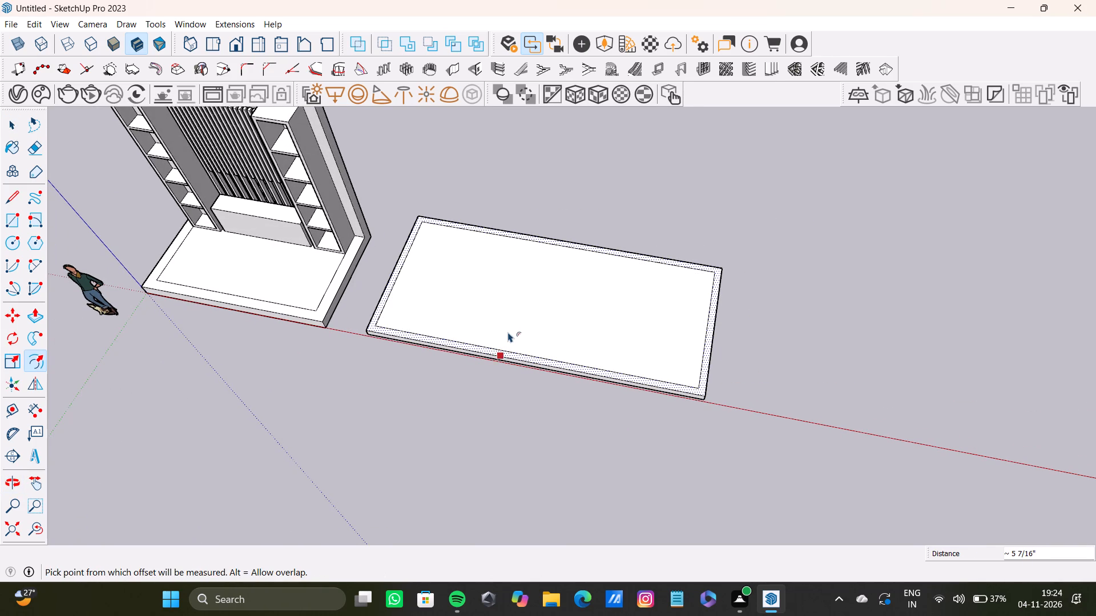
pyautogui.hotkey('ctrl', 'z')
pyautogui.moveTo(509, 299); pyautogui.dragTo(436, 336)
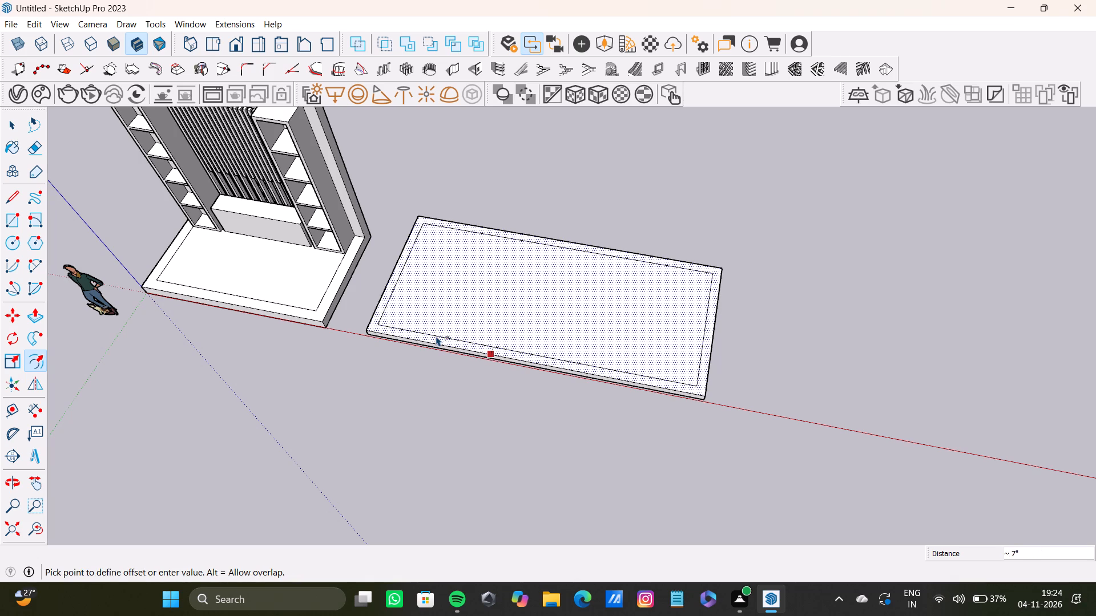
pyautogui.moveTo(436, 336); pyautogui.dragTo(450, 339)
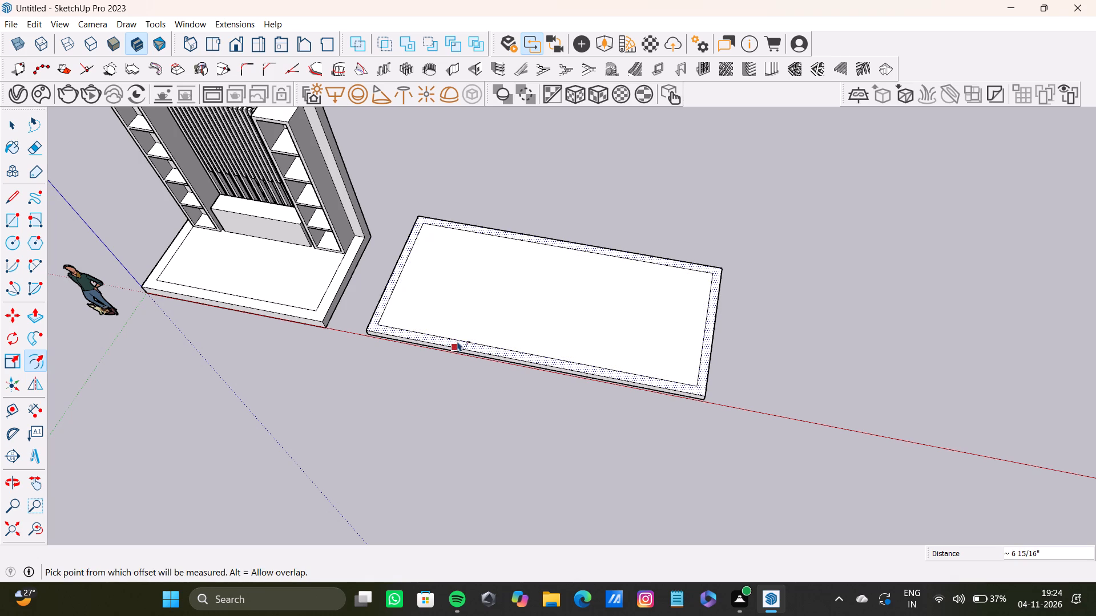
pyautogui.hotkey('ctrl', 'z')
pyautogui.moveTo(480, 318); pyautogui.dragTo(433, 335)
# Draw lines about 7 inches long from both rear corners of the inner outline to the slab's side edges, separating a back strip.
pyautogui.press('l')
pyautogui.scroll(5, 420, 244)
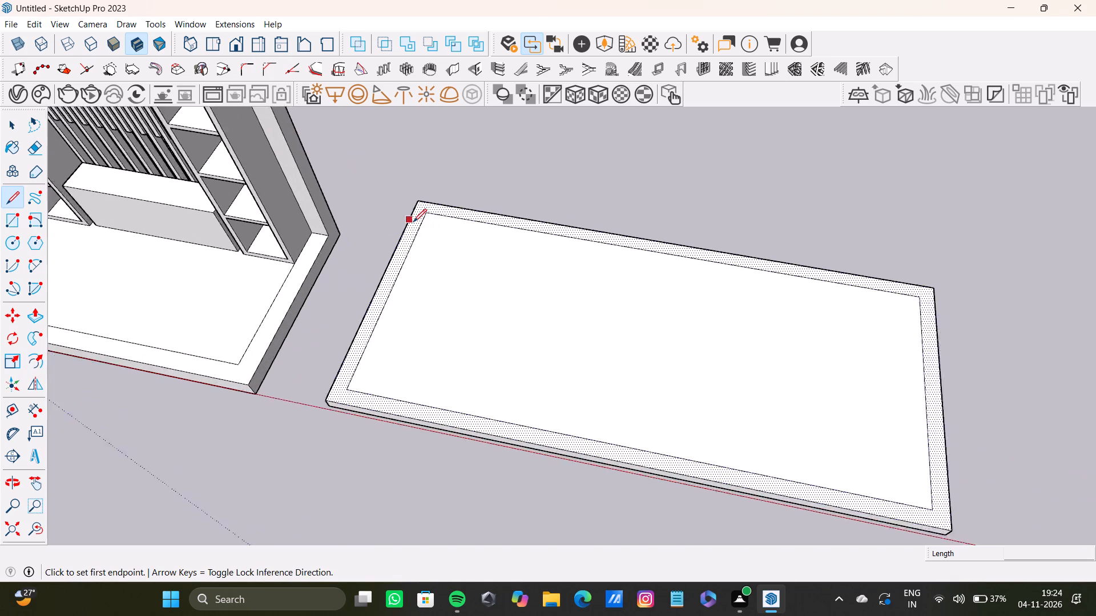
pyautogui.scroll(5, 413, 222)
pyautogui.click(430, 213)
pyautogui.click(409, 212)
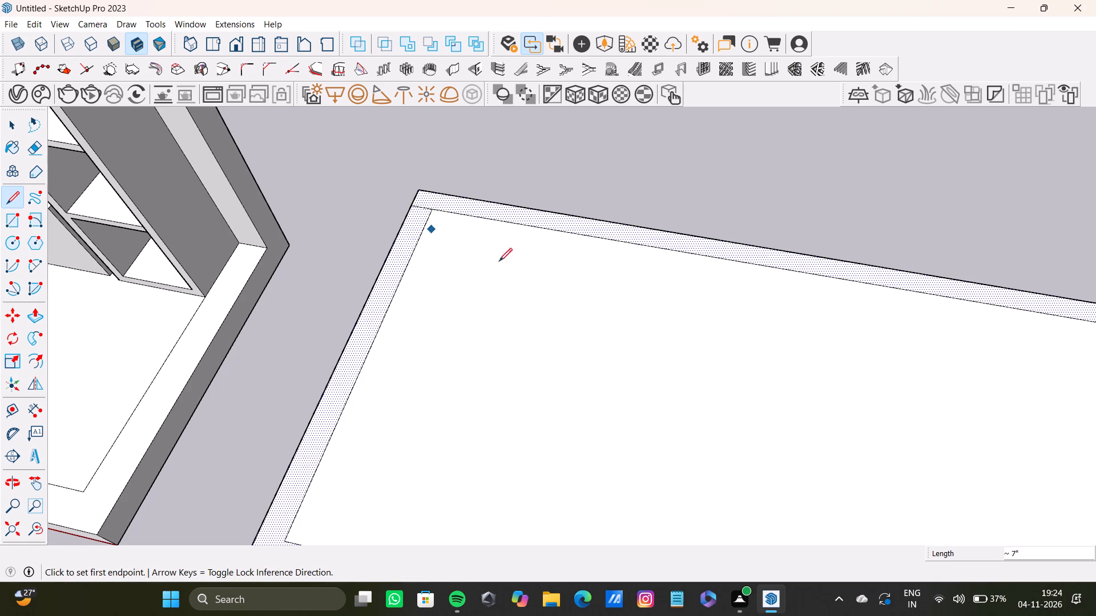
pyautogui.scroll(-9, 503, 264)
pyautogui.keyDown('shift'); pyautogui.moveTo(561, 283); pyautogui.dragTo(289, 278, button='middle'); pyautogui.keyUp('shift')
pyautogui.keyDown('shift'); pyautogui.scroll(-1, 289, 281); pyautogui.keyUp('shift')
pyautogui.scroll(7, 620, 333)
pyautogui.click(507, 293)
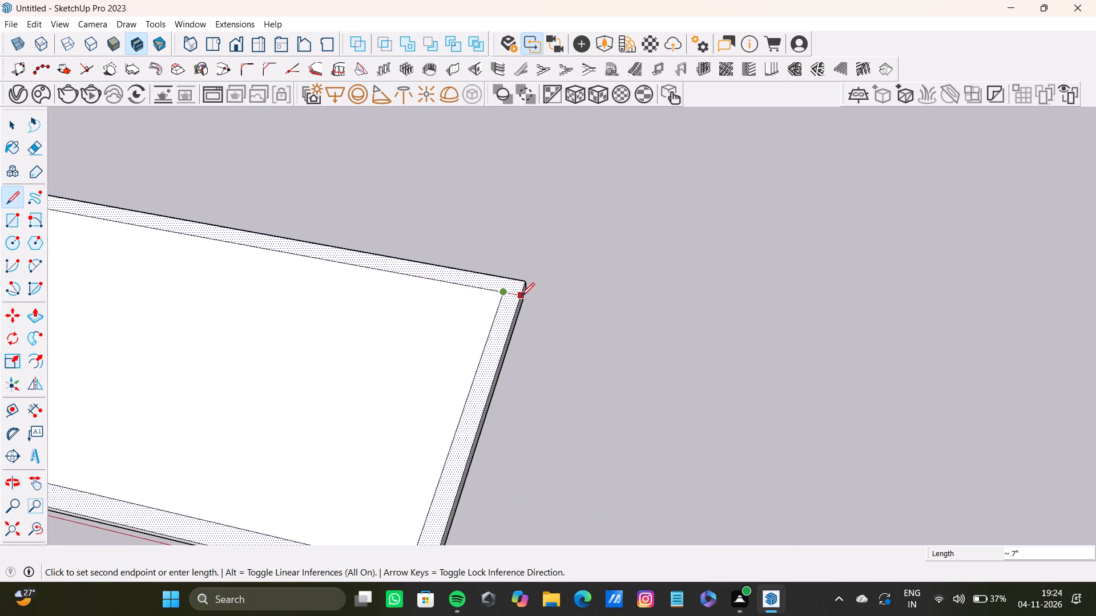
pyautogui.click(522, 297)
# Pull the slab's back strip up about 8' 8", plus a further 4' or so, to form a back wall.
pyautogui.press('space')
pyautogui.click(507, 287)
pyautogui.press('p')
pyautogui.moveTo(509, 287); pyautogui.dragTo(164, 214)
pyautogui.scroll(-9, 449, 278)
pyautogui.keyDown('shift'); pyautogui.moveTo(470, 313); pyautogui.dragTo(216, 279, button='middle'); pyautogui.keyUp('shift')
pyautogui.scroll(3, 469, 270)
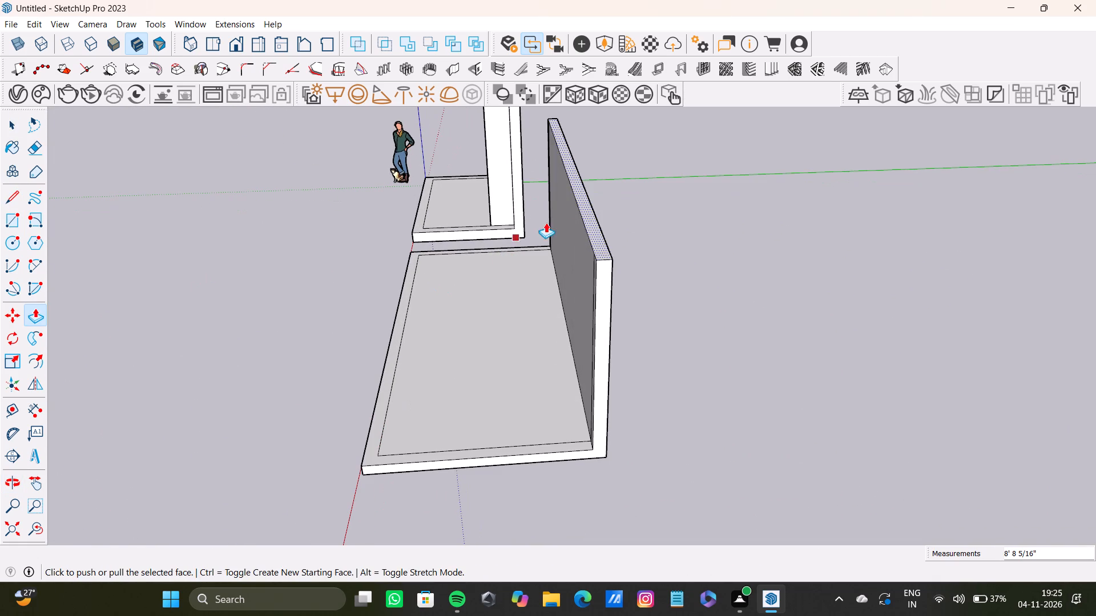
pyautogui.moveTo(597, 220); pyautogui.dragTo(579, 120)
# Examine the new slab and back wall from the side and front, next to the finished wall unit.
pyautogui.scroll(-7, 583, 213)
pyautogui.keyDown('shift'); pyautogui.moveTo(561, 254); pyautogui.dragTo(558, 216, button='middle'); pyautogui.keyUp('shift')
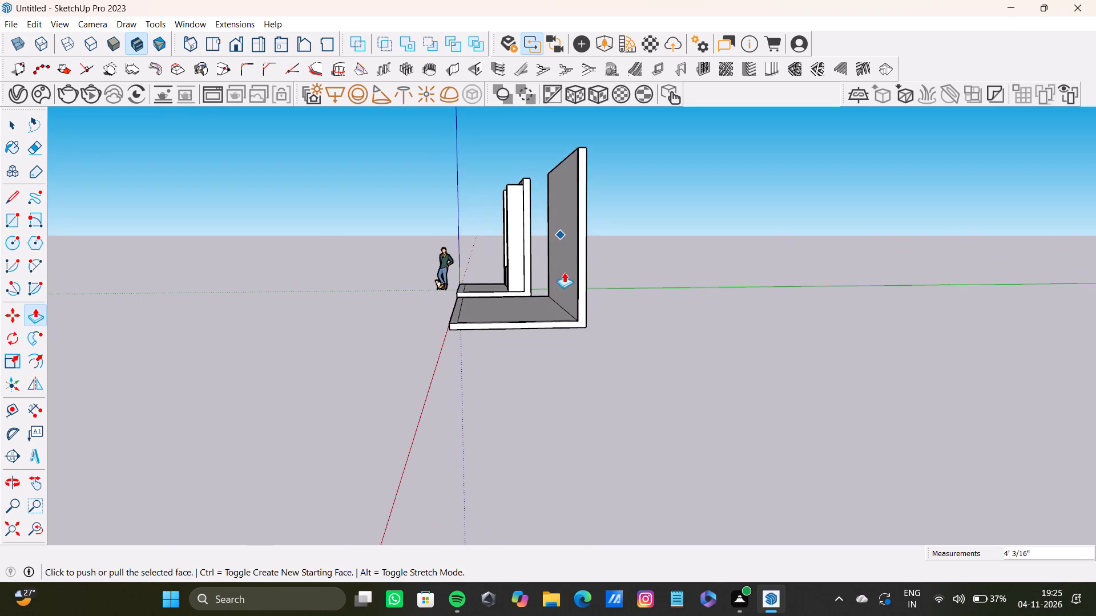
pyautogui.moveTo(564, 282); pyautogui.dragTo(827, 386, button='middle')
pyautogui.scroll(-3, 650, 335)
pyautogui.keyDown('shift'); pyautogui.moveTo(625, 337); pyautogui.dragTo(528, 321, button='middle'); pyautogui.keyUp('shift')
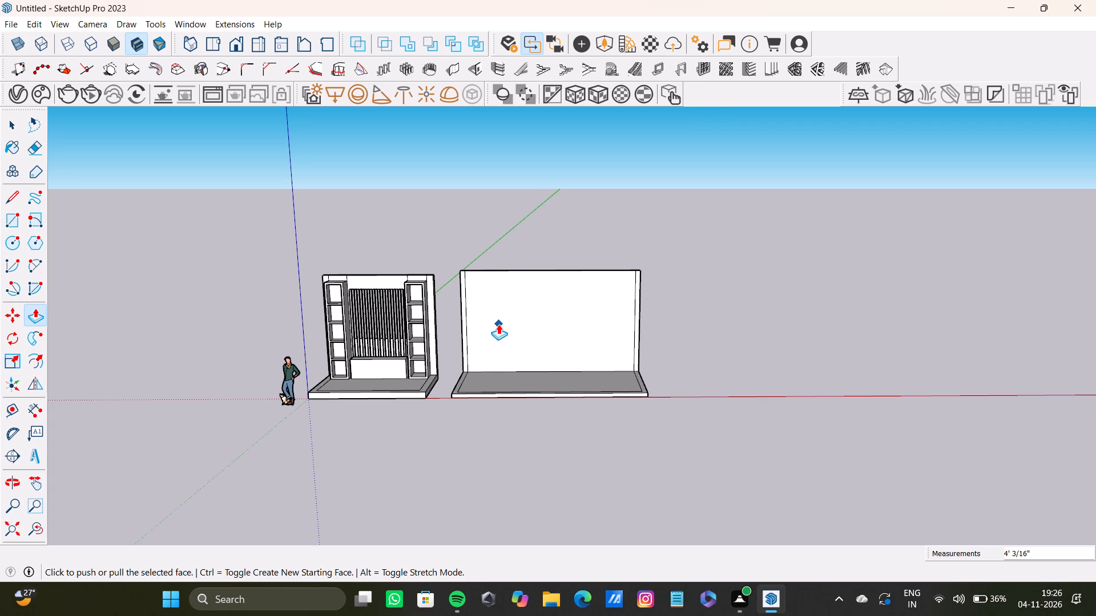
pyautogui.scroll(8, 490, 310)
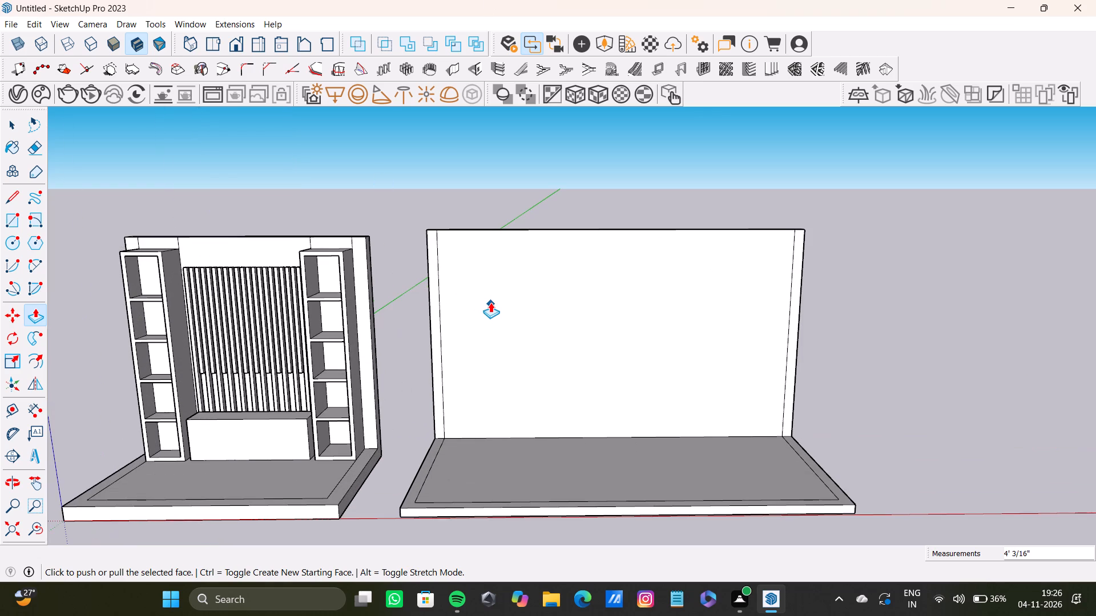
pyautogui.scroll(-8, 496, 313)
pyautogui.keyDown('shift'); pyautogui.moveTo(493, 317); pyautogui.dragTo(454, 364, button='middle'); pyautogui.keyUp('shift')
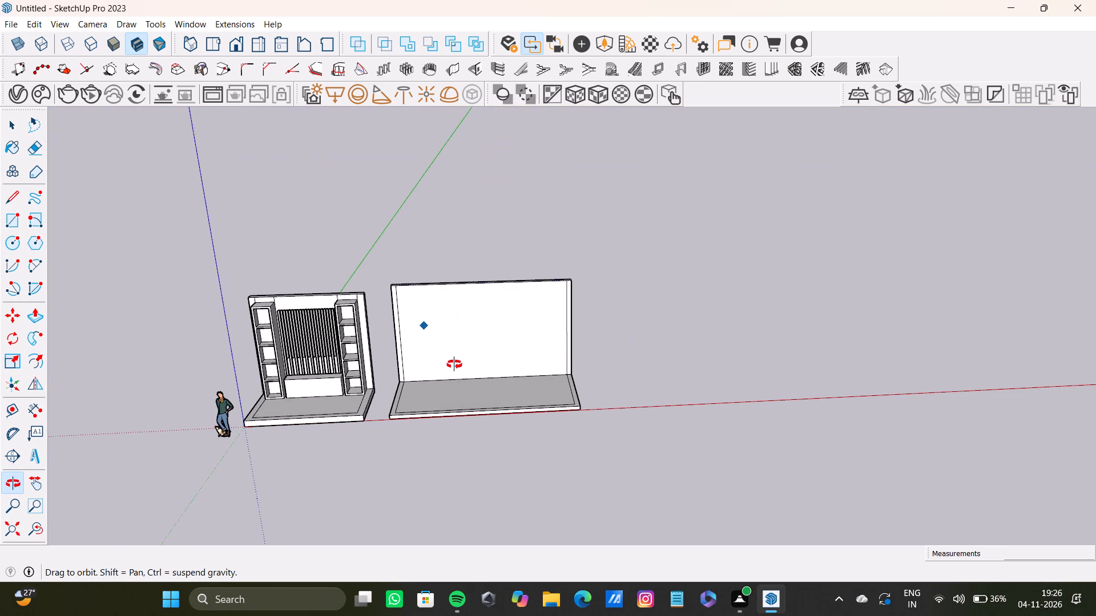
pyautogui.keyDown('shift'); pyautogui.moveTo(454, 364); pyautogui.dragTo(454, 364, button='middle'); pyautogui.keyUp('shift')
# Place two vertical guides on the new back wall, each 5' inward from the left and right inset lines.
pyautogui.press('t')
pyautogui.scroll(4, 450, 365)
pyautogui.click(376, 353)
pyautogui.scroll(-3, 446, 356)
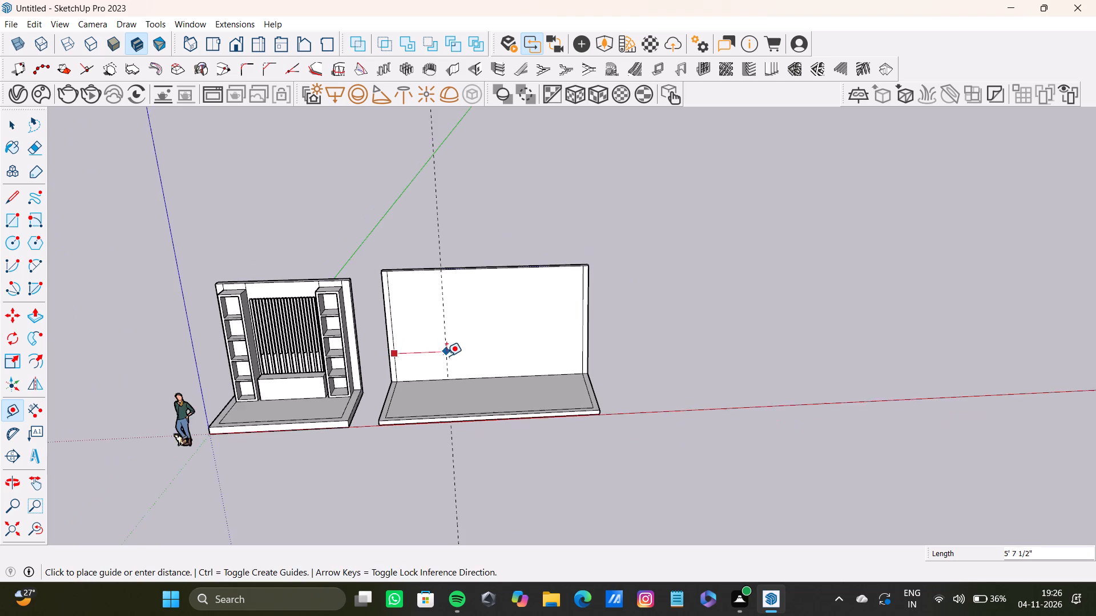
pyautogui.moveTo(446, 356); pyautogui.dragTo(395, 436, button='middle')
pyautogui.scroll(5, 401, 406)
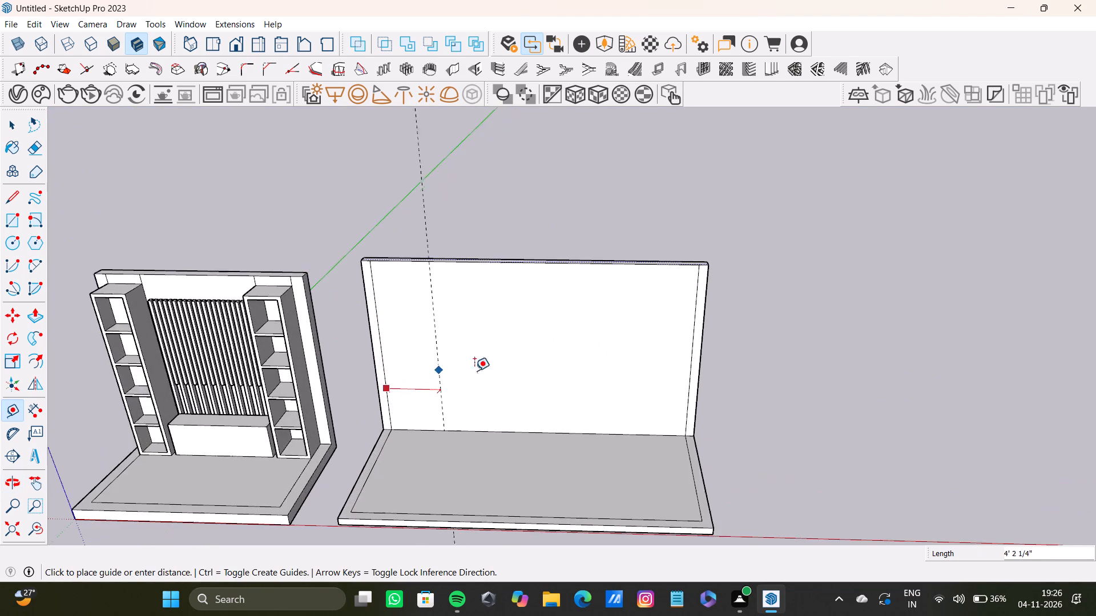
pyautogui.scroll(-5, 494, 375)
pyautogui.keyDown('shift'); pyautogui.moveTo(493, 376); pyautogui.dragTo(476, 248, button='middle'); pyautogui.keyUp('shift')
pyautogui.scroll(6, 470, 278)
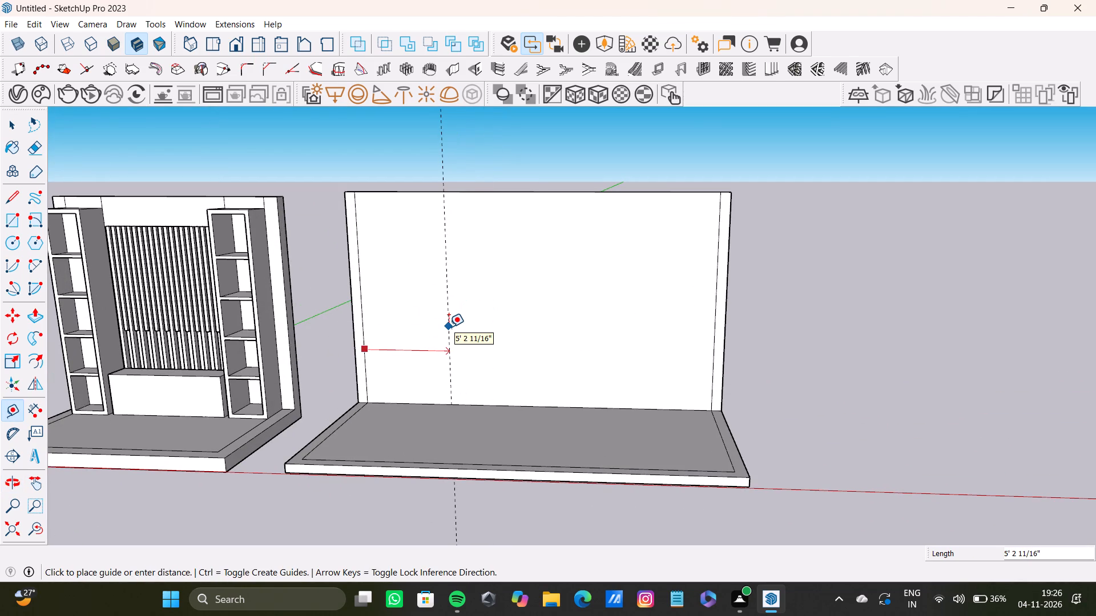
pyautogui.write("5'")
pyautogui.press('Return')
pyautogui.moveTo(714, 319); pyautogui.dragTo(707, 319)
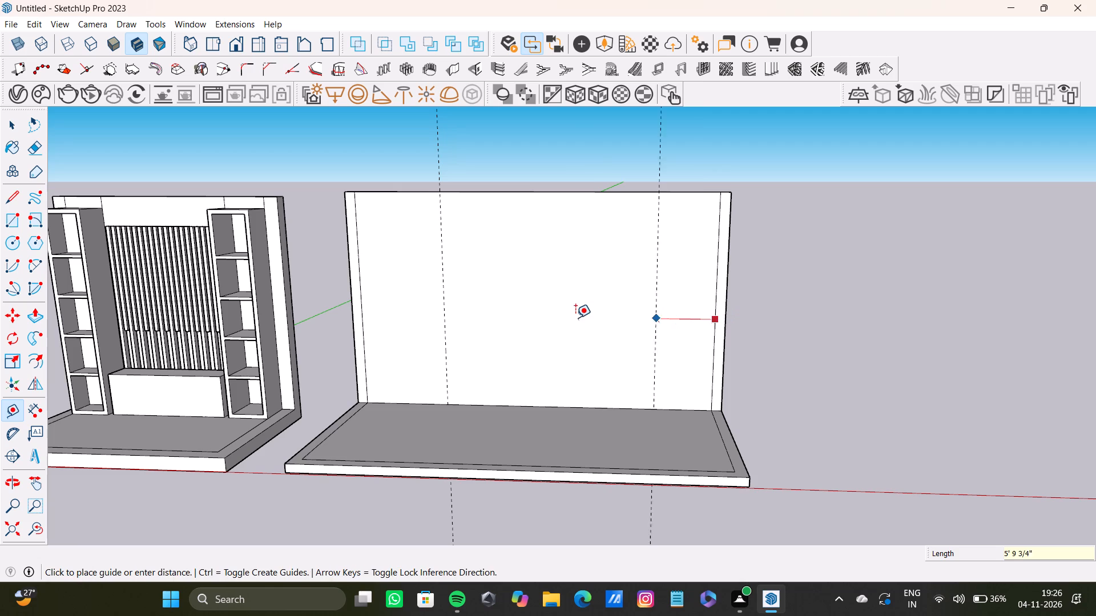
pyautogui.write("5'")
pyautogui.press('Return')
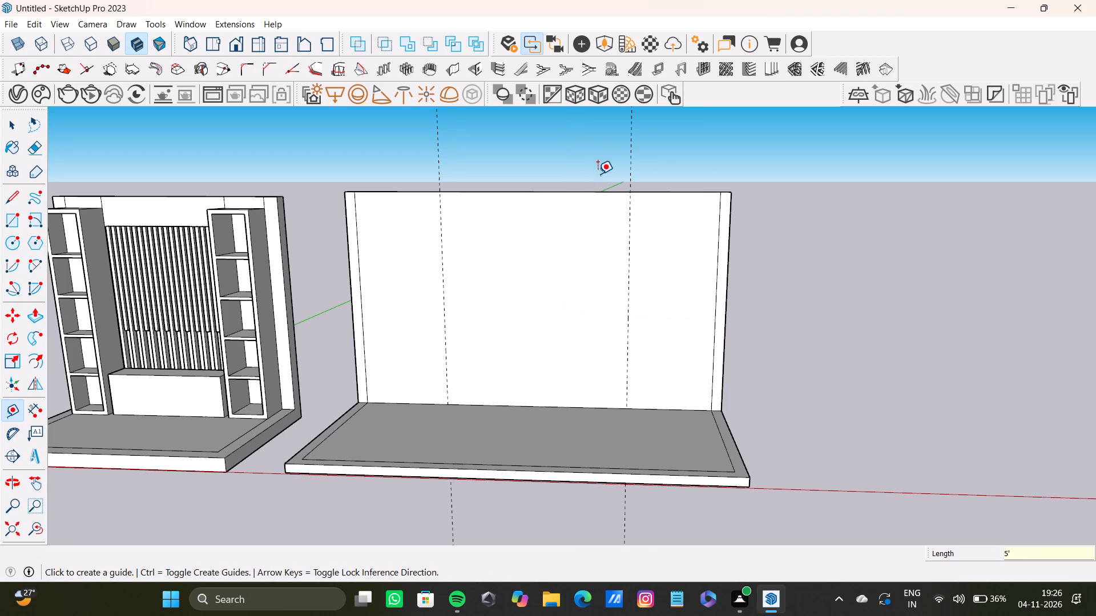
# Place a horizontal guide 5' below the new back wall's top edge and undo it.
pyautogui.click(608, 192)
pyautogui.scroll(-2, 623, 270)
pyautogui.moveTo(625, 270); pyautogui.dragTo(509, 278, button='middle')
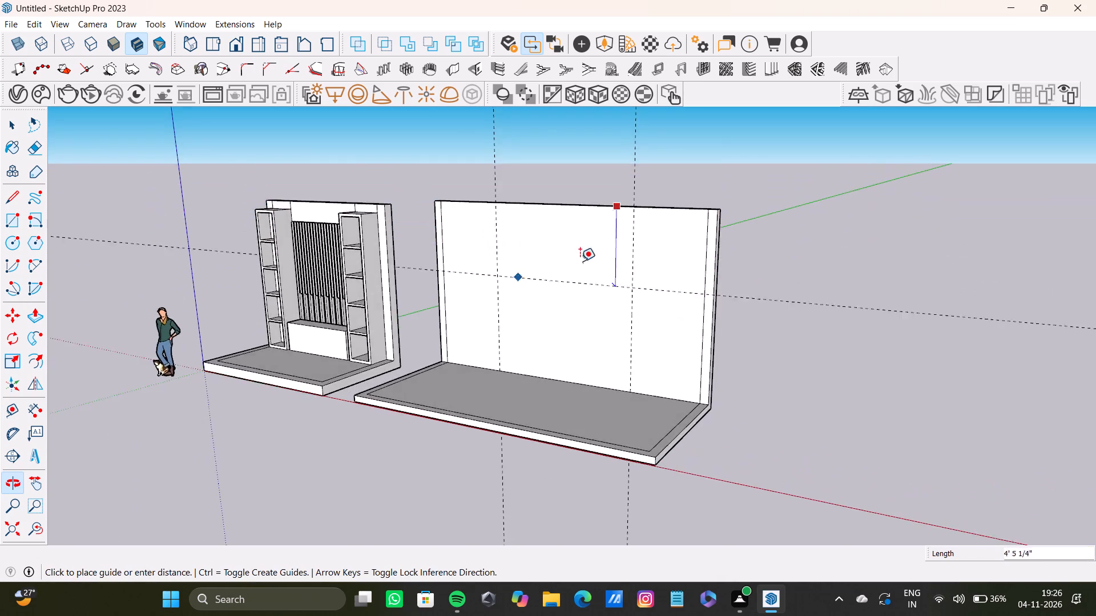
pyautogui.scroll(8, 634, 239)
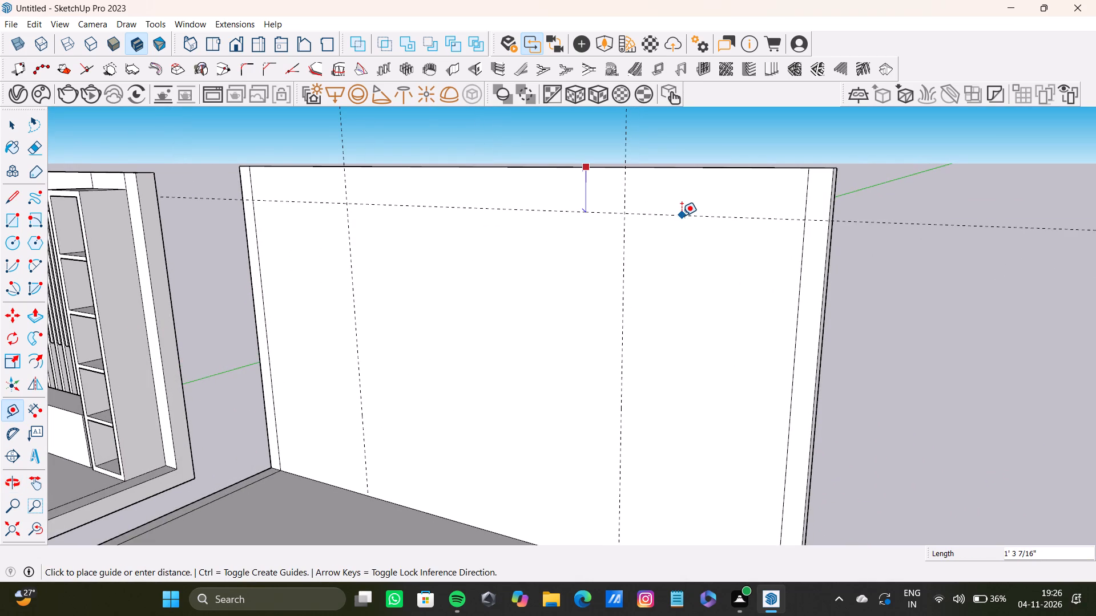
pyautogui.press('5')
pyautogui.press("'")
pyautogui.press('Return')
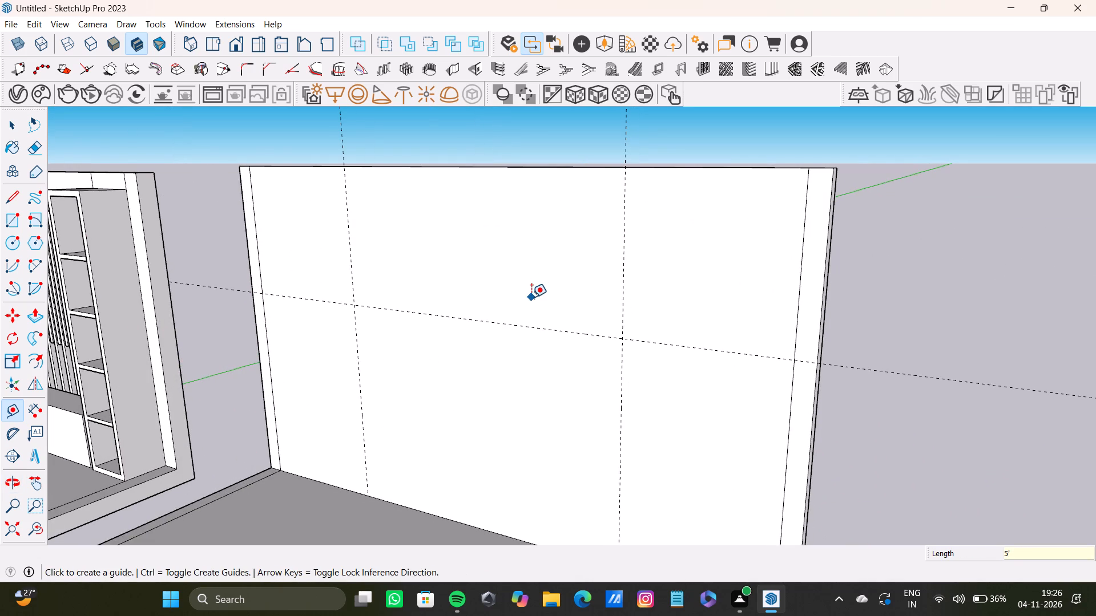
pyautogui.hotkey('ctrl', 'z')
# Place a horizontal guide 9" below the new back wall's top edge.
pyautogui.click(606, 169)
pyautogui.scroll(-6, 642, 252)
pyautogui.press('space')
pyautogui.press('t')
pyautogui.click(593, 204)
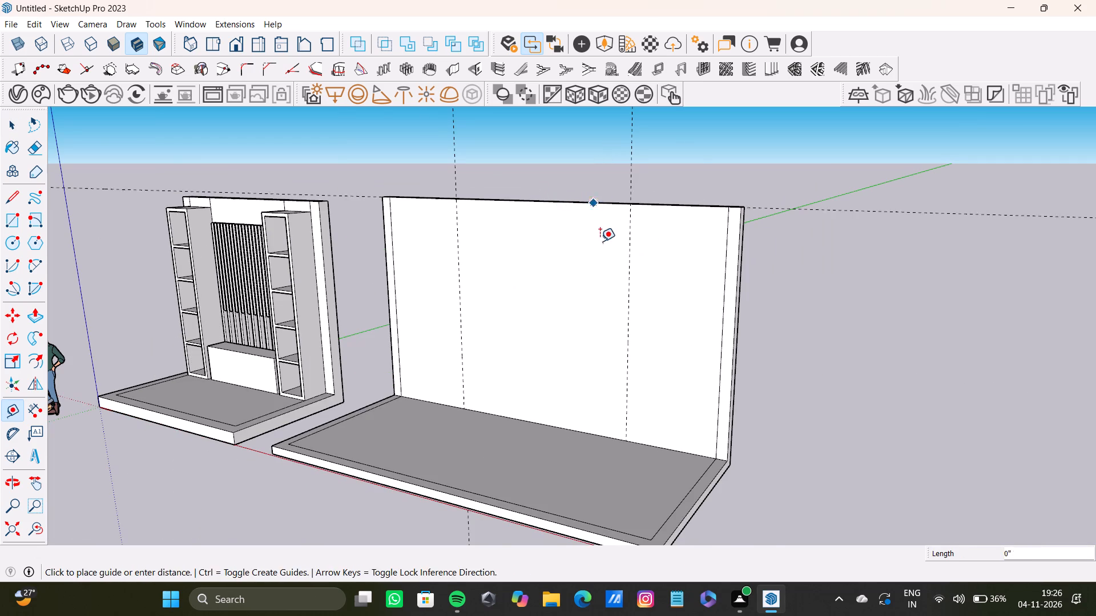
pyautogui.scroll(-4, 608, 256)
pyautogui.moveTo(617, 270); pyautogui.dragTo(709, 264, button='middle')
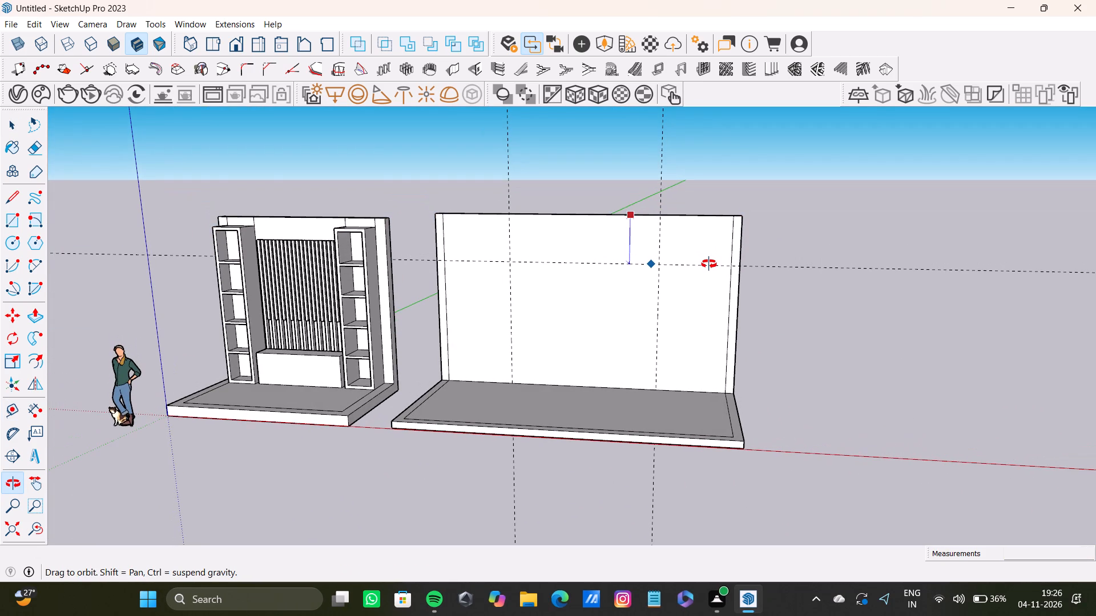
pyautogui.moveTo(709, 264); pyautogui.dragTo(599, 272, button='middle')
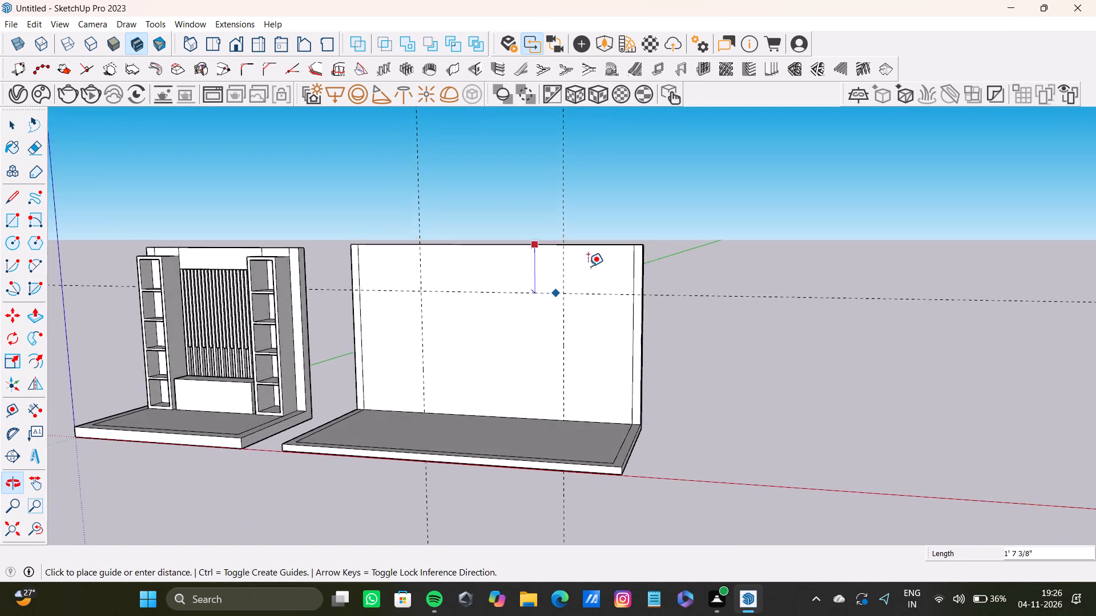
pyautogui.scroll(6, 525, 257)
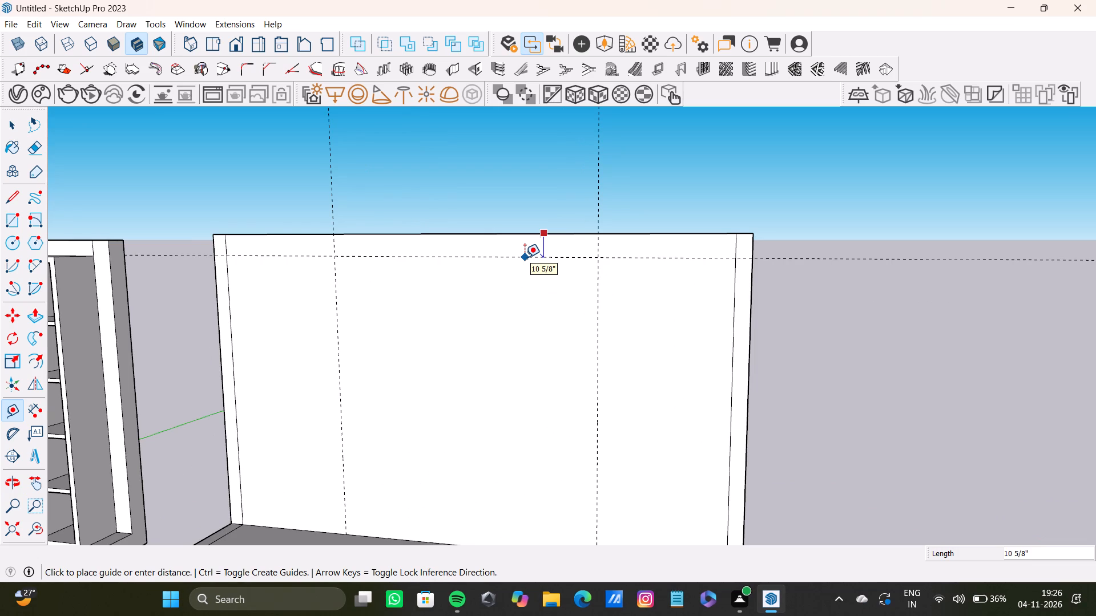
pyautogui.write('9"')
pyautogui.press('Return')
pyautogui.press('space')
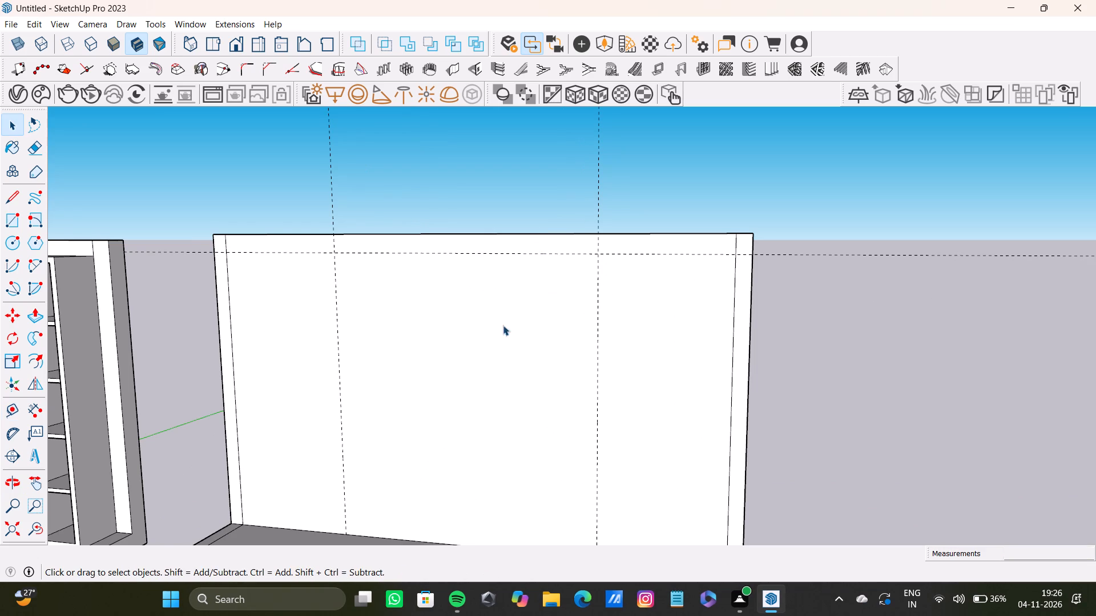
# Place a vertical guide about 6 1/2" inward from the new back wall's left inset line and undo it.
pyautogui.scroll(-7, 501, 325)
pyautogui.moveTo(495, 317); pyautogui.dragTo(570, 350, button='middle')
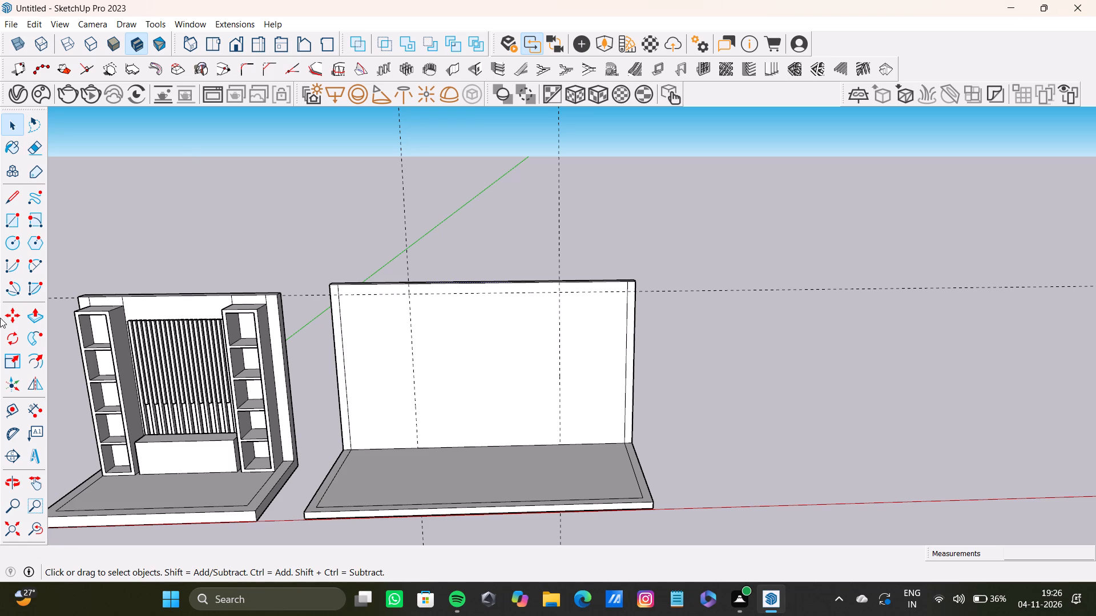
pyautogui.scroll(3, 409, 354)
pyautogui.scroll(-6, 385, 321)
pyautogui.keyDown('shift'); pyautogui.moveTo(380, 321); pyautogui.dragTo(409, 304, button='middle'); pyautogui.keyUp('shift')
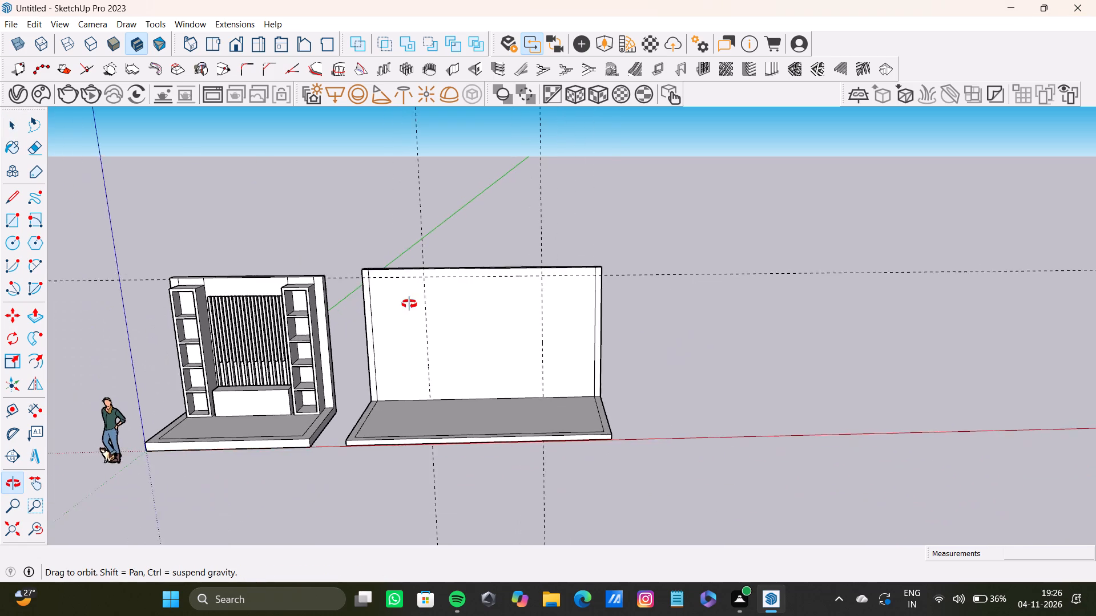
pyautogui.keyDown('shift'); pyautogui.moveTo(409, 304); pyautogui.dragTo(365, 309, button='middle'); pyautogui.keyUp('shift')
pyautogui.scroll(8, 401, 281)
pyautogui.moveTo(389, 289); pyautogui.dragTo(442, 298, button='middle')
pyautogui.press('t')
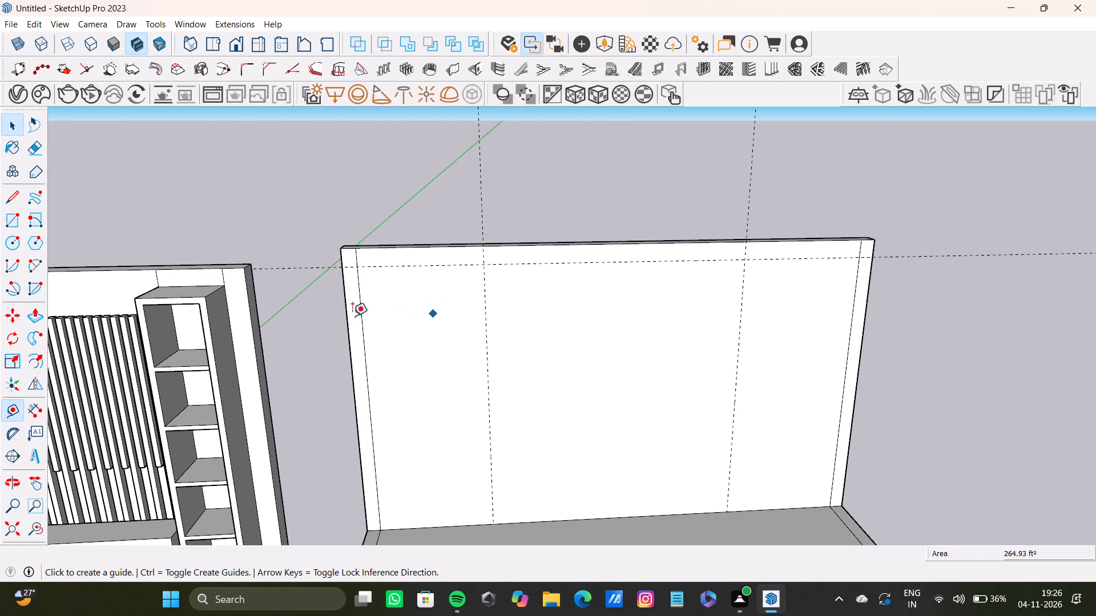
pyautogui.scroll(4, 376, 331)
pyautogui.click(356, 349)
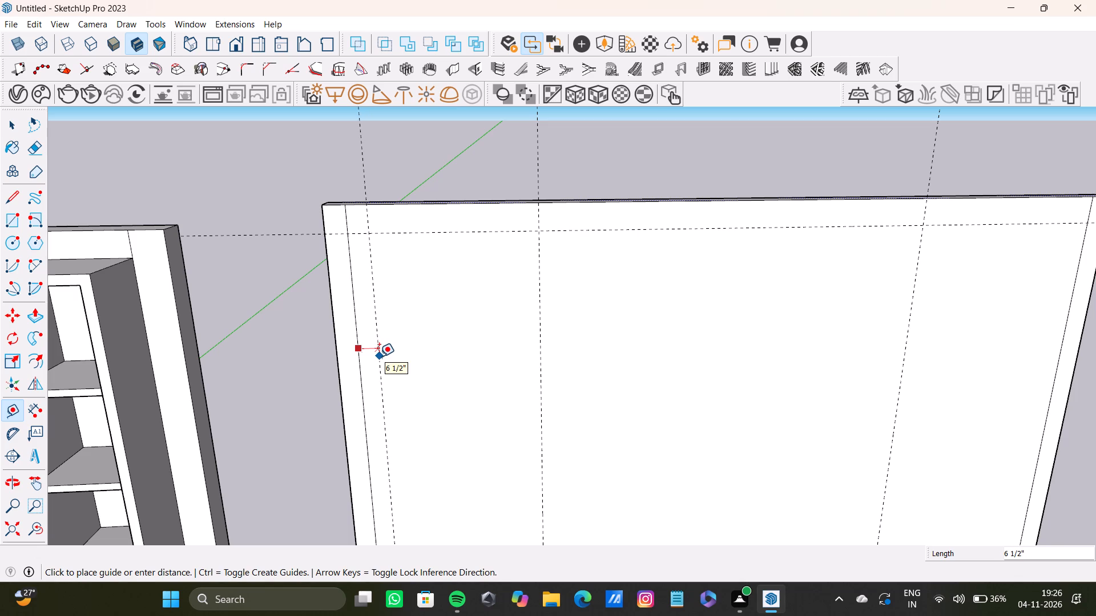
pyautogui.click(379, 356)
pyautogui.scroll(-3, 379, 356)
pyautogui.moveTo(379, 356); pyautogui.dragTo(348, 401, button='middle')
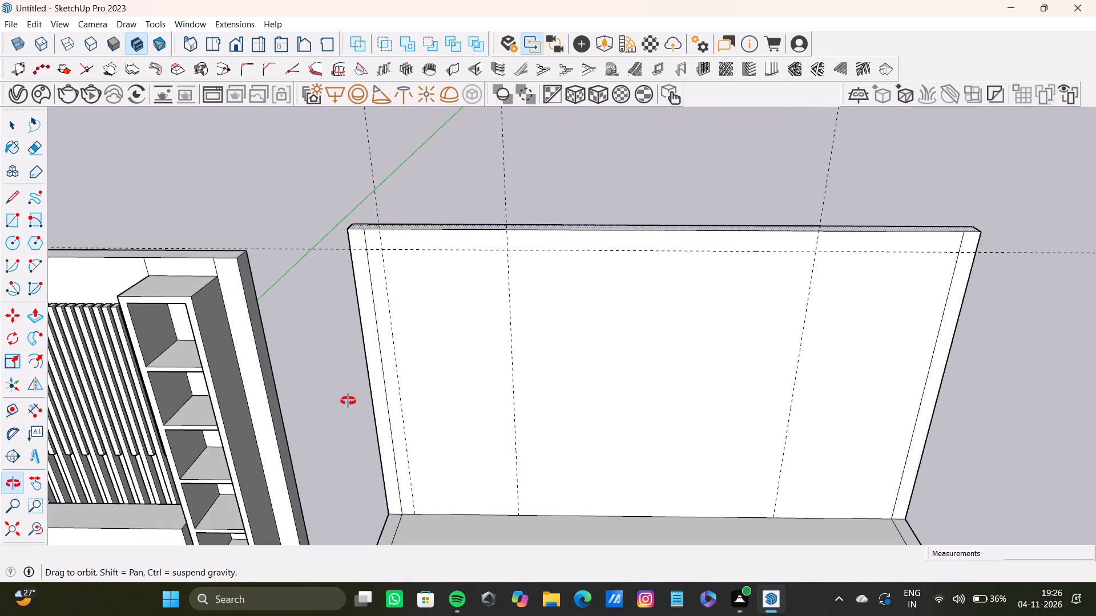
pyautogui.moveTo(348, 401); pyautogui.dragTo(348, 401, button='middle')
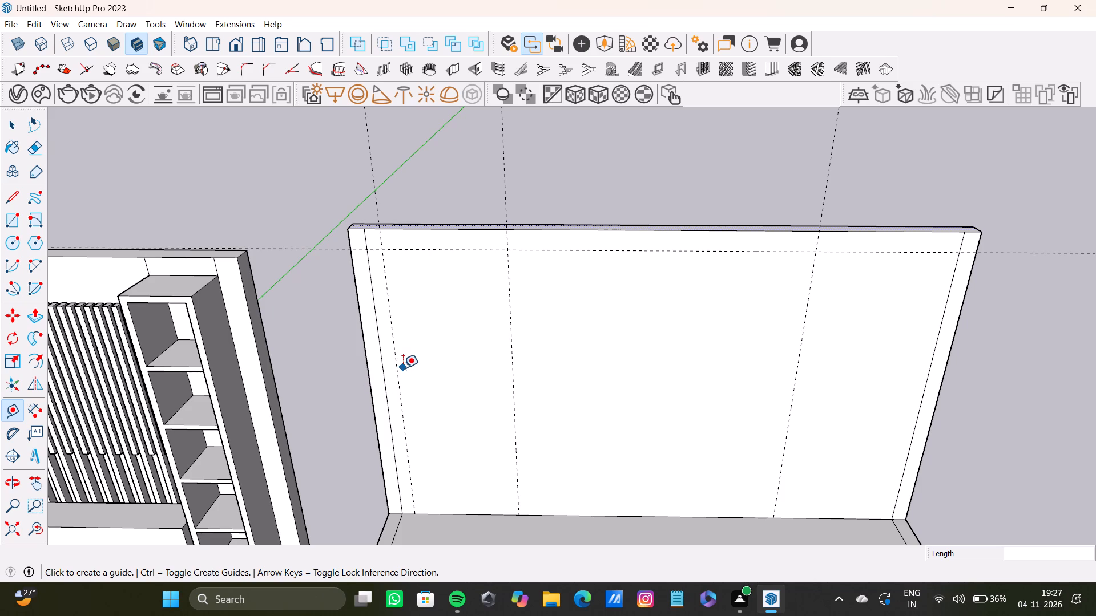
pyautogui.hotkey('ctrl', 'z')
# Place two vertical guides on the new back wall, each 5" inward from the left and right inset lines.
pyautogui.click(383, 367)
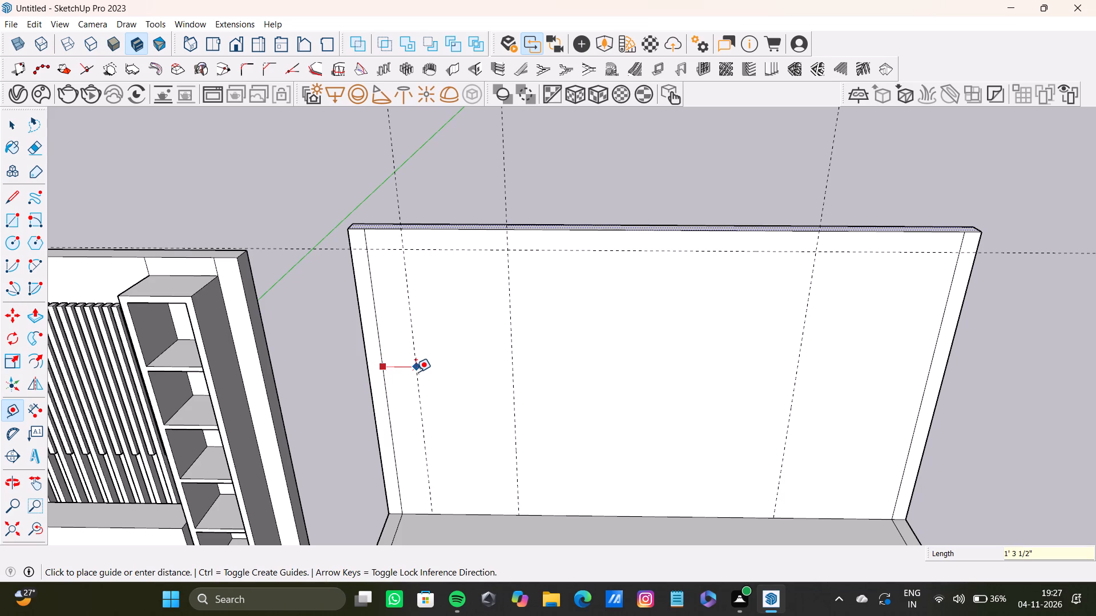
pyautogui.write('5"')
pyautogui.press('Return')
pyautogui.press('Return')
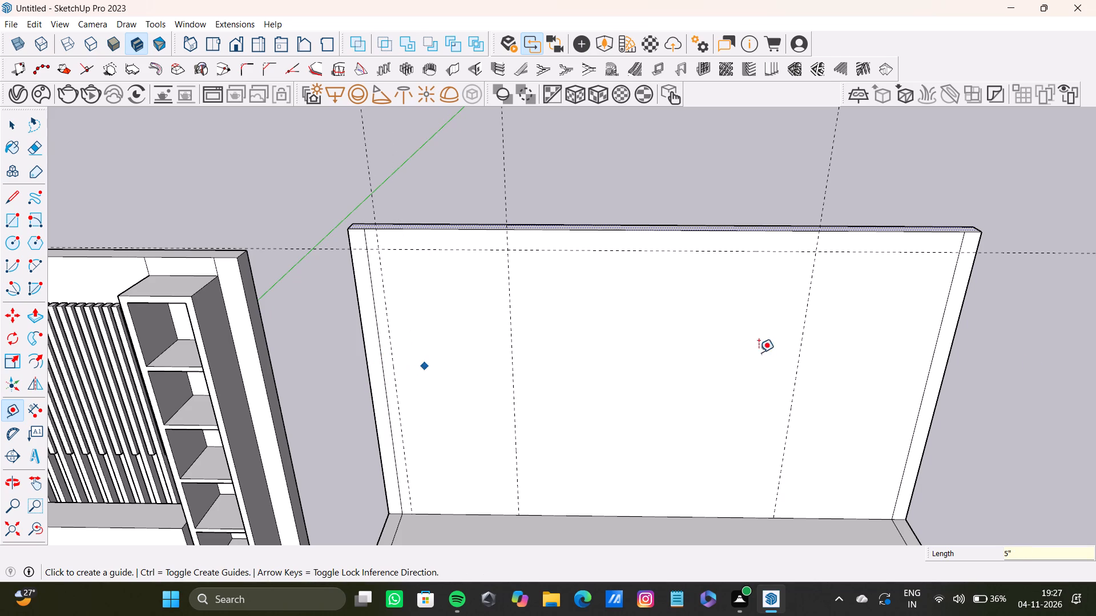
pyautogui.moveTo(928, 380); pyautogui.dragTo(922, 380)
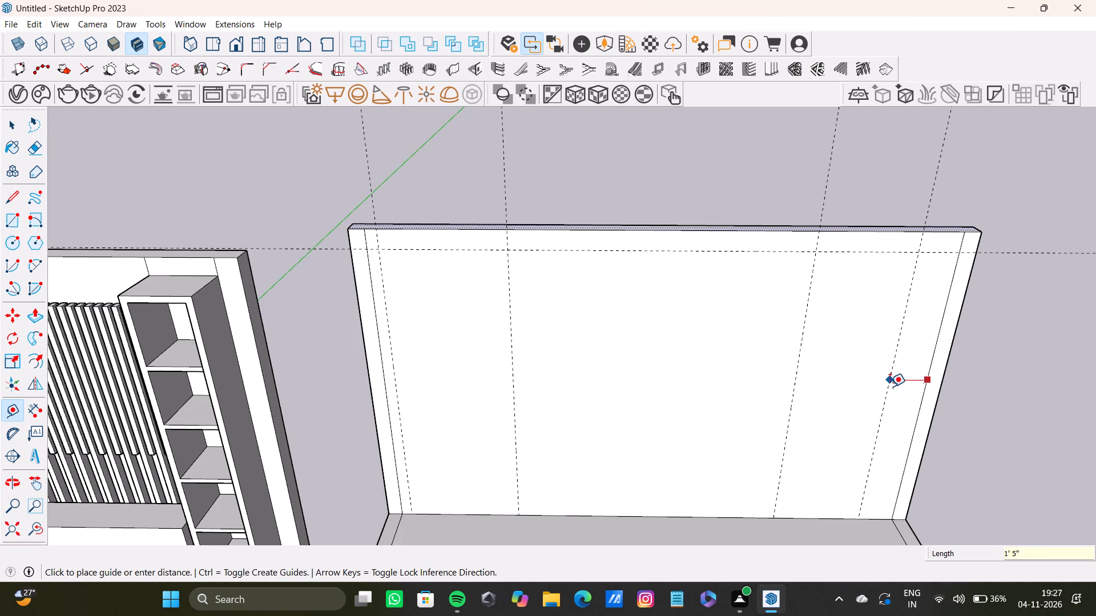
pyautogui.write('5"')
pyautogui.press('Return')
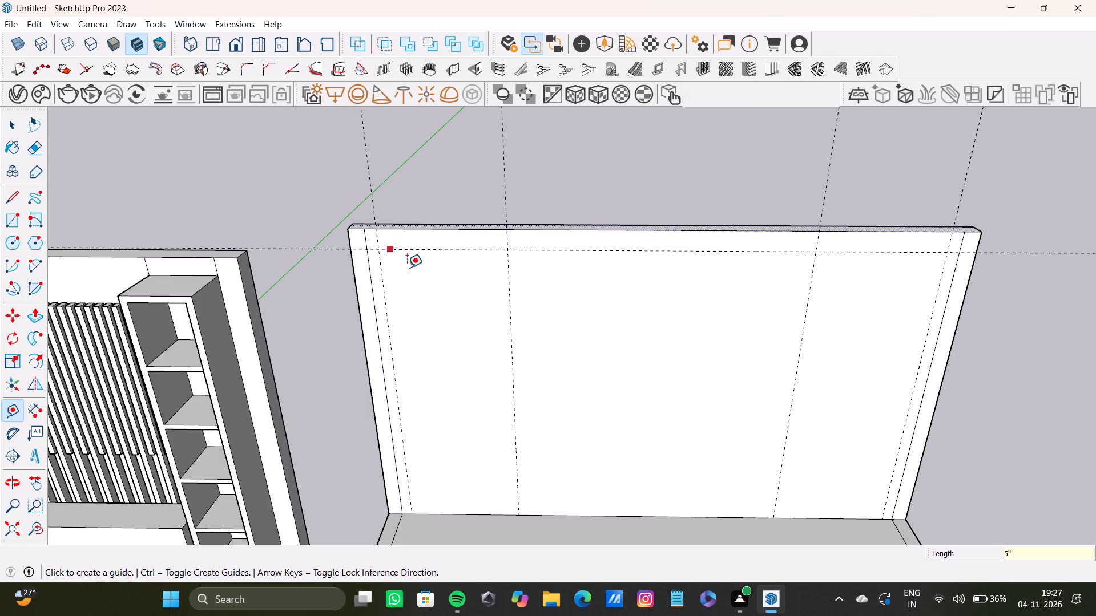
pyautogui.press('space')
# Place a horizontal guide 6" above the new back wall's bottom edge.
pyautogui.scroll(-3, 496, 419)
pyautogui.moveTo(496, 420); pyautogui.dragTo(490, 354, button='middle')
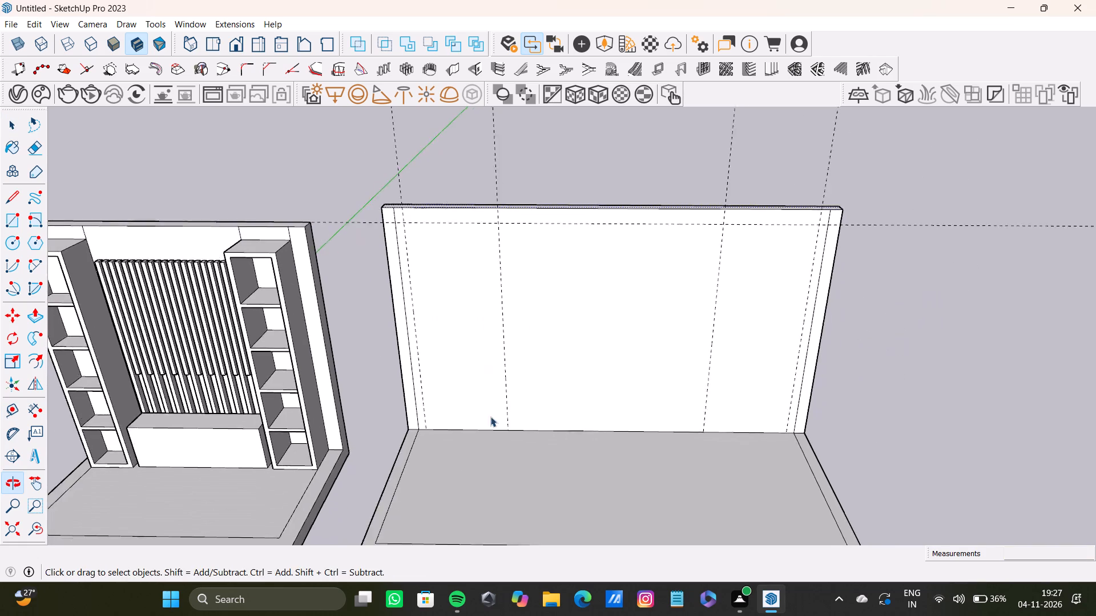
pyautogui.scroll(8, 507, 447)
pyautogui.moveTo(489, 422); pyautogui.dragTo(478, 380, button='middle')
pyautogui.scroll(3, 474, 425)
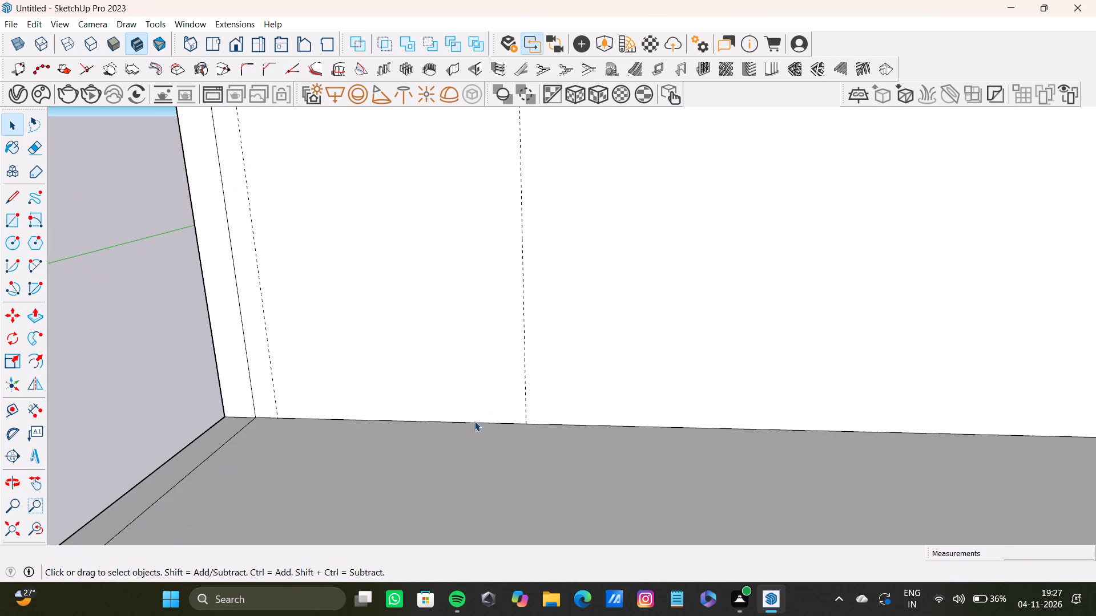
pyautogui.press('t')
pyautogui.click(476, 420)
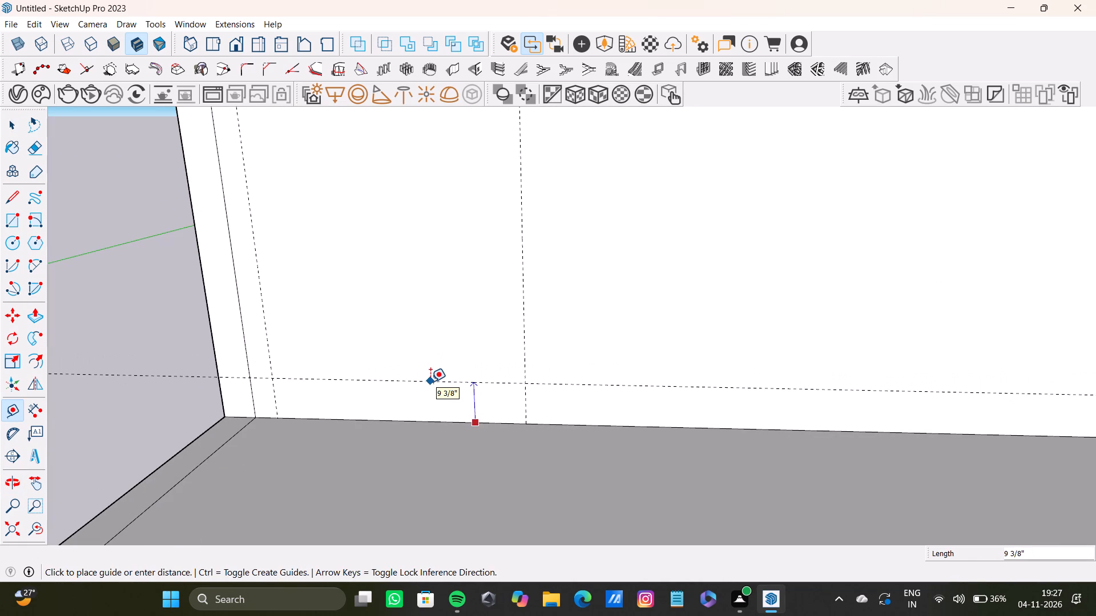
pyautogui.press('8')
pyautogui.press('BackSpace')
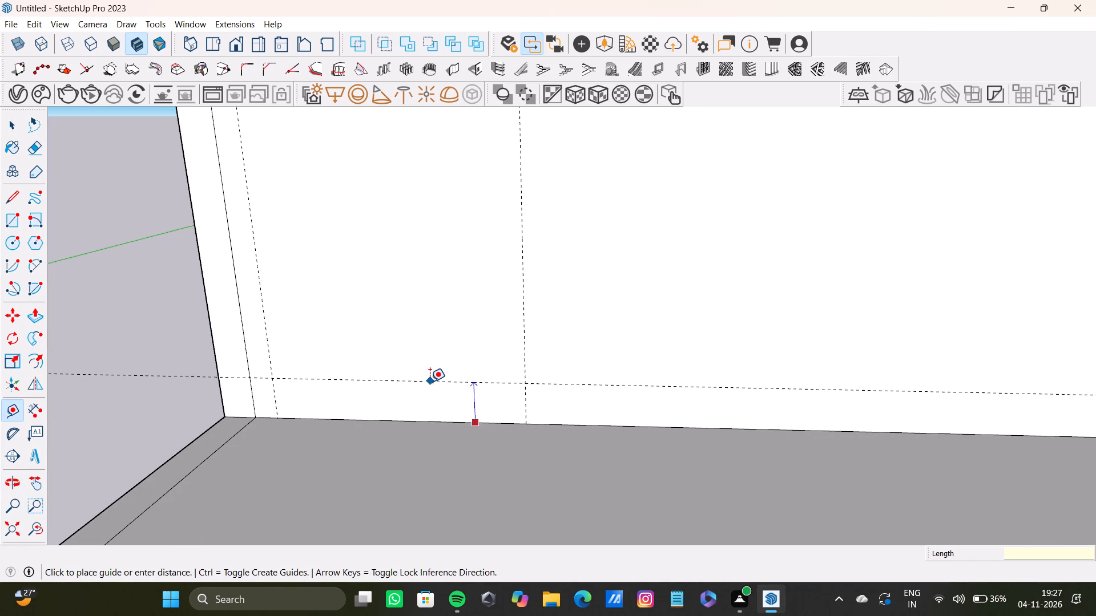
pyautogui.write('6"')
pyautogui.press('Return')
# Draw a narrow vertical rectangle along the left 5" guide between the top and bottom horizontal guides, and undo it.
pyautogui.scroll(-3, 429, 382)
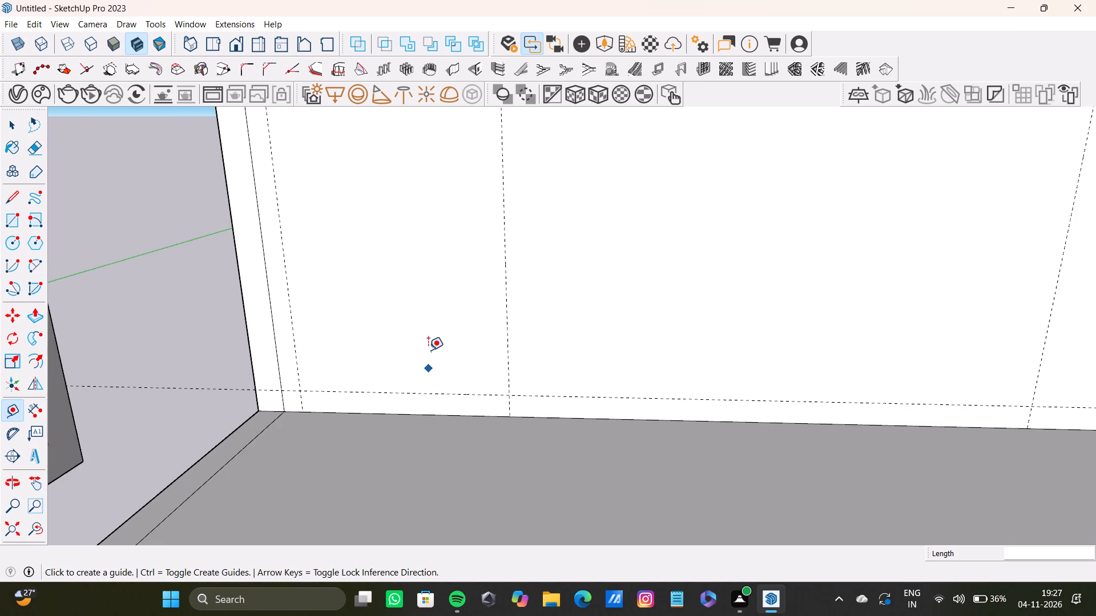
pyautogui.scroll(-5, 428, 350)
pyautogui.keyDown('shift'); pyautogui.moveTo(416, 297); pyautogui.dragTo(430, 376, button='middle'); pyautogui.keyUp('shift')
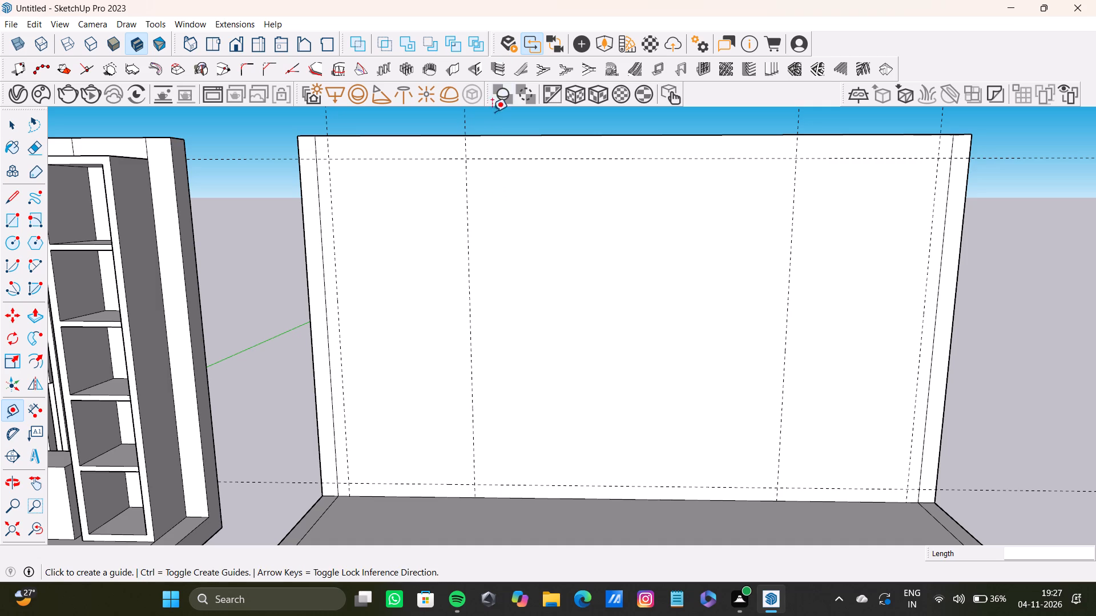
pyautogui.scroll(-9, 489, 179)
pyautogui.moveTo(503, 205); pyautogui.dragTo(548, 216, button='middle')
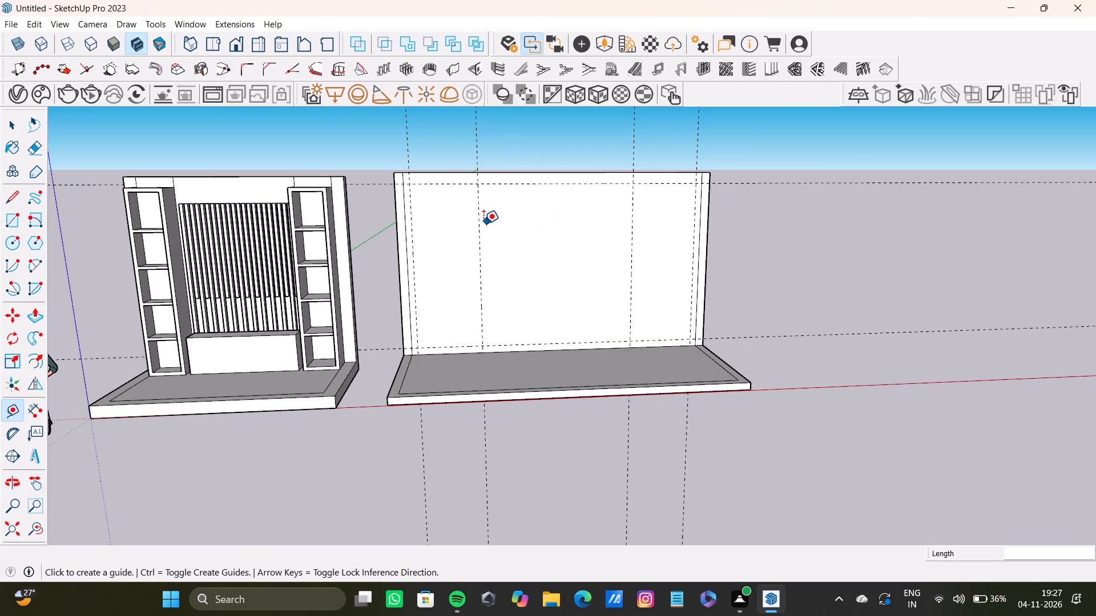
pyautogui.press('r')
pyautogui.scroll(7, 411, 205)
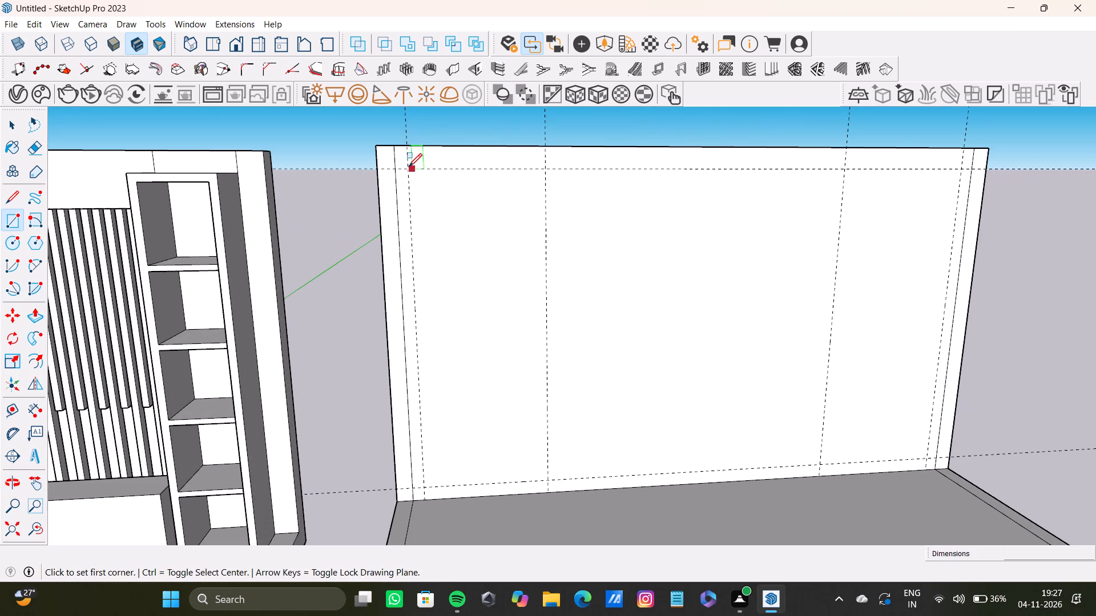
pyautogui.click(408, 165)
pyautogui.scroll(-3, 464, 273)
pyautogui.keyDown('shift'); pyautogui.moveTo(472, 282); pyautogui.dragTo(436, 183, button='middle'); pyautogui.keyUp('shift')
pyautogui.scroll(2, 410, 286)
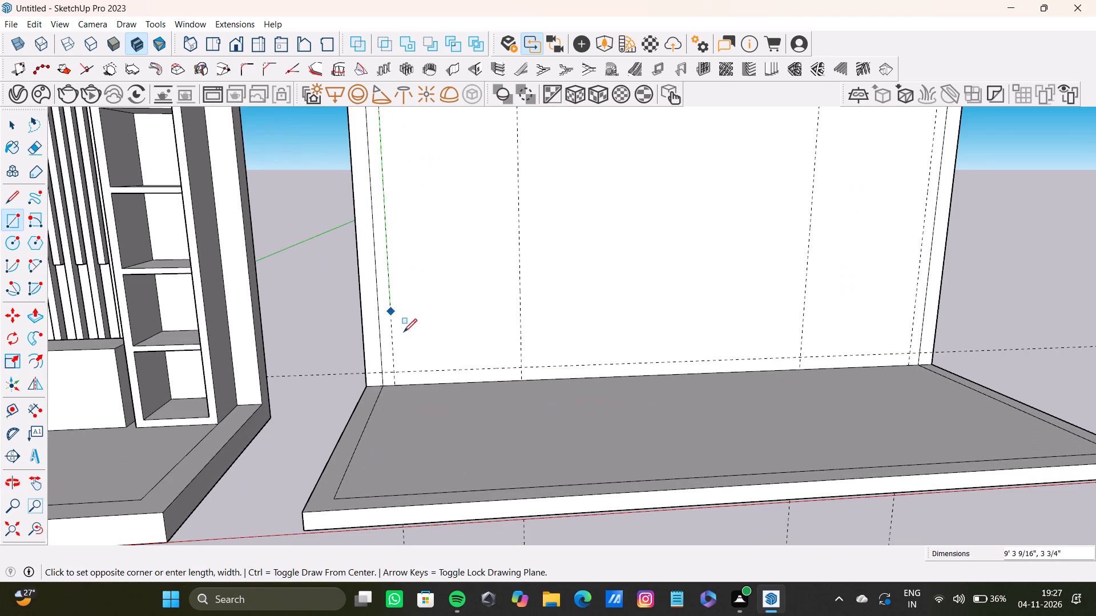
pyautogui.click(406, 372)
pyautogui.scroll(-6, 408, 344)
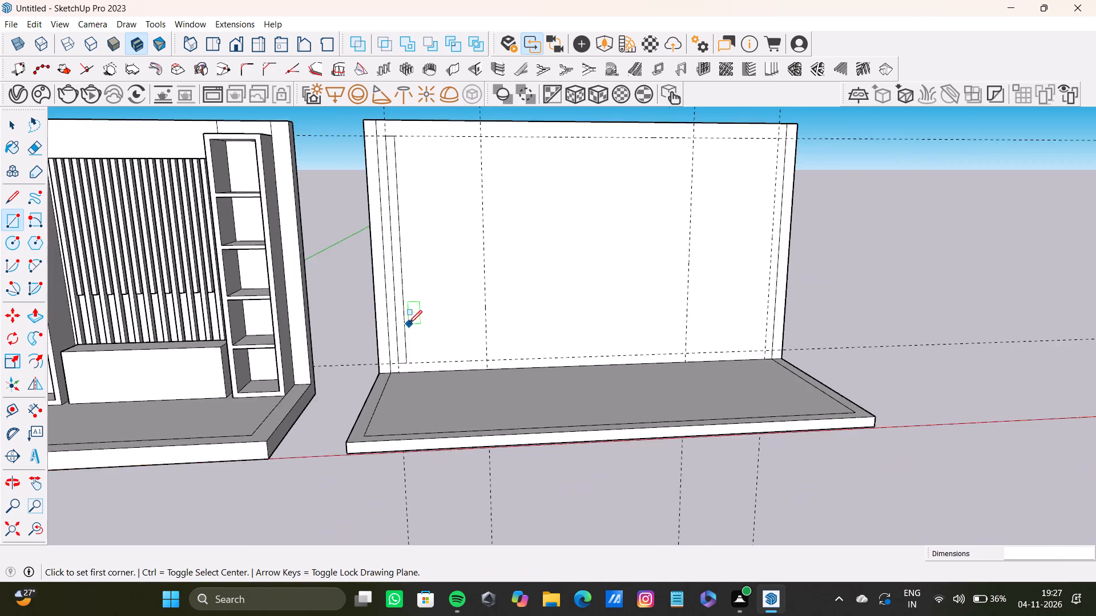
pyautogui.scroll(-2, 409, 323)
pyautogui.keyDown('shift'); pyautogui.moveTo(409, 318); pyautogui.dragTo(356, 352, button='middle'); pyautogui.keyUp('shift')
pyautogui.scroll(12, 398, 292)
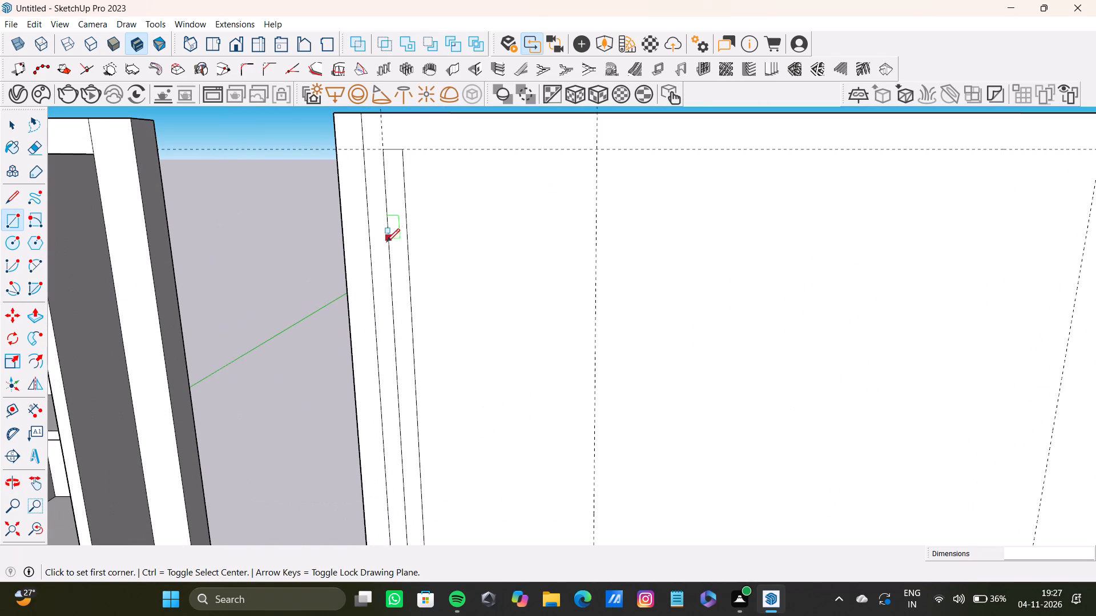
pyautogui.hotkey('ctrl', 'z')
# Draw a narrow rectangle about 11' 5 1/2" tall along the left 5" guide, from the top to the bottom horizontal guide.
pyautogui.click(386, 150)
pyautogui.scroll(-4, 408, 255)
pyautogui.moveTo(424, 326); pyautogui.dragTo(418, 195, button='middle')
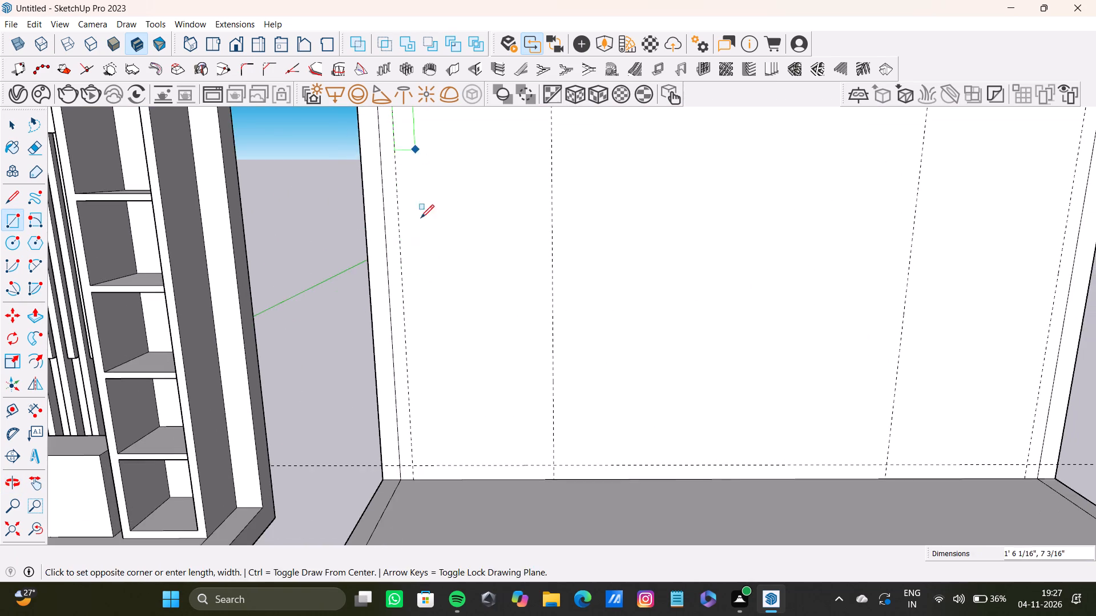
pyautogui.moveTo(422, 319); pyautogui.dragTo(419, 241, button='middle')
pyautogui.scroll(2, 417, 310)
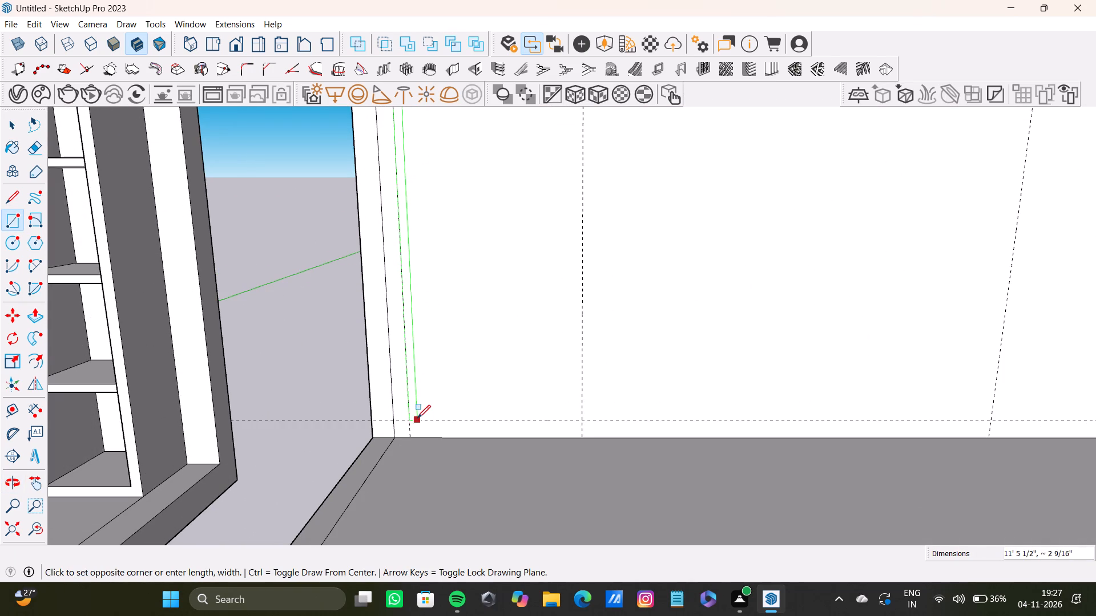
pyautogui.click(421, 419)
# Push/Pull the narrow rectangle outward from the back wall to form a thin vertical slat.
pyautogui.scroll(-11, 429, 349)
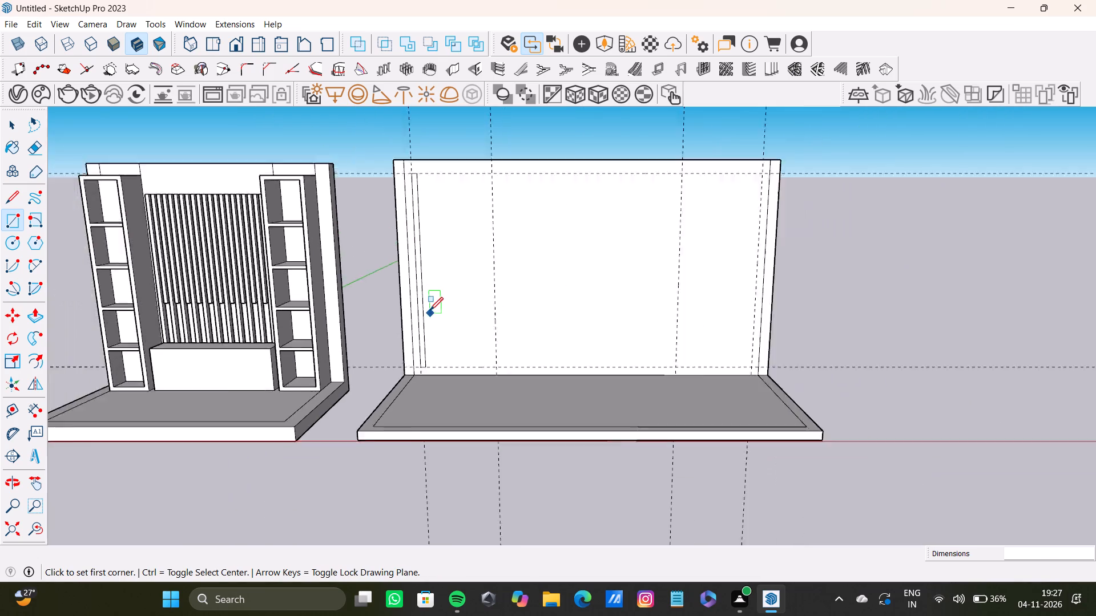
pyautogui.scroll(-2, 430, 310)
pyautogui.keyDown('shift'); pyautogui.moveTo(430, 298); pyautogui.dragTo(414, 366, button='middle'); pyautogui.keyUp('shift')
pyautogui.scroll(15, 430, 205)
pyautogui.press('space')
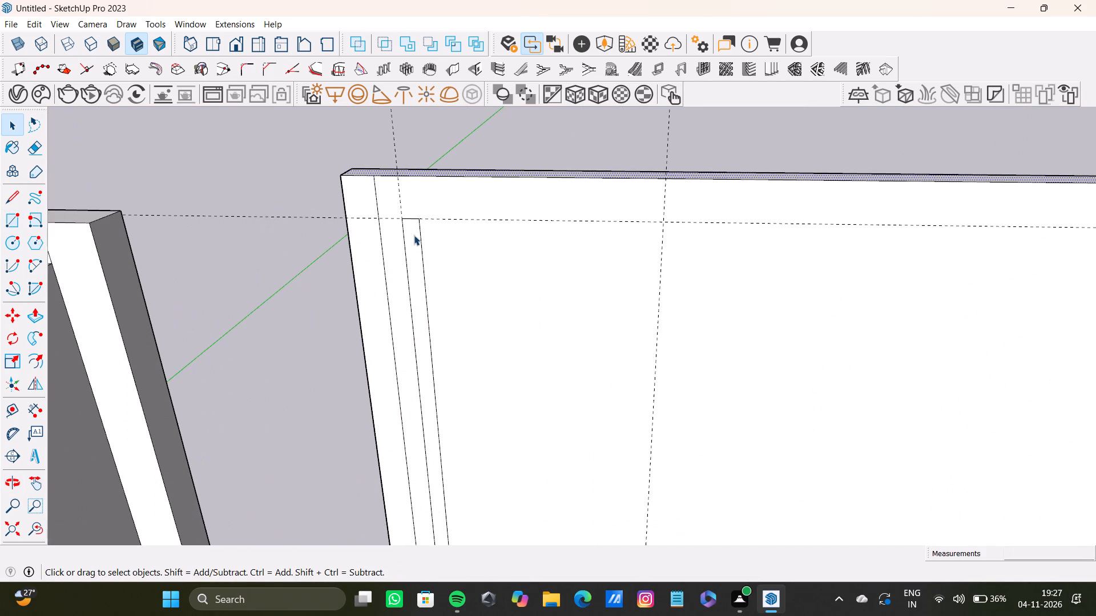
pyautogui.click(414, 235)
pyautogui.press('p')
pyautogui.moveTo(414, 234); pyautogui.dragTo(408, 253)
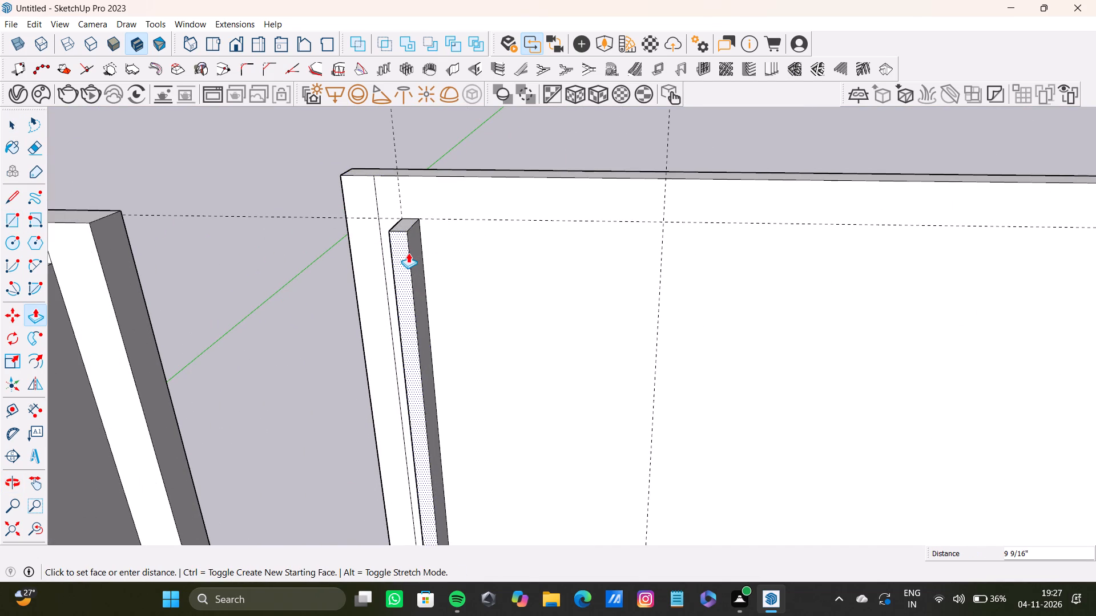
pyautogui.moveTo(408, 253); pyautogui.dragTo(414, 249)
pyautogui.press('space')
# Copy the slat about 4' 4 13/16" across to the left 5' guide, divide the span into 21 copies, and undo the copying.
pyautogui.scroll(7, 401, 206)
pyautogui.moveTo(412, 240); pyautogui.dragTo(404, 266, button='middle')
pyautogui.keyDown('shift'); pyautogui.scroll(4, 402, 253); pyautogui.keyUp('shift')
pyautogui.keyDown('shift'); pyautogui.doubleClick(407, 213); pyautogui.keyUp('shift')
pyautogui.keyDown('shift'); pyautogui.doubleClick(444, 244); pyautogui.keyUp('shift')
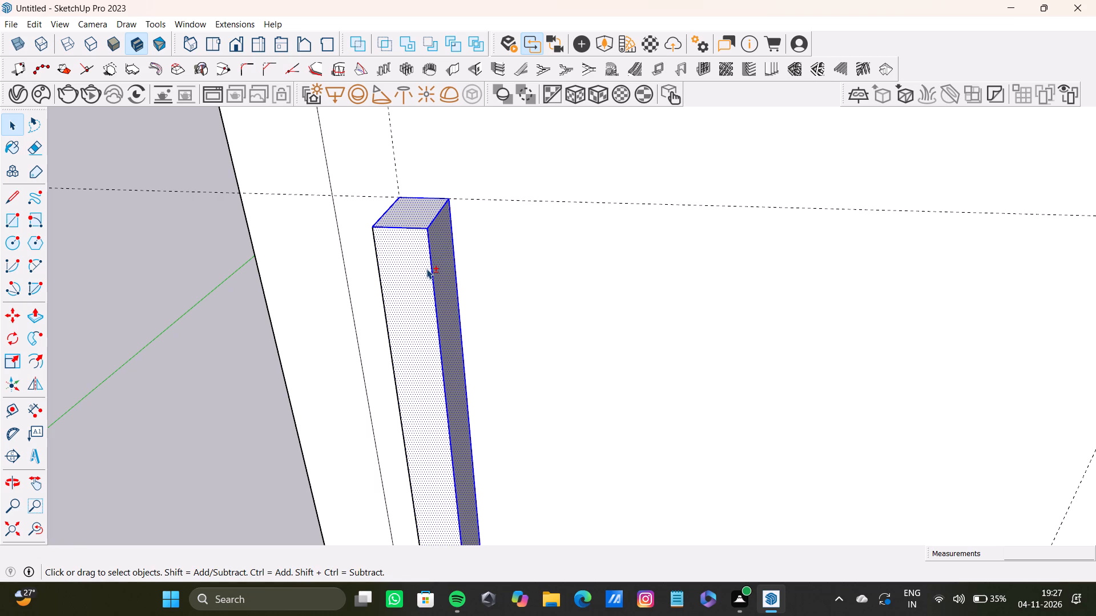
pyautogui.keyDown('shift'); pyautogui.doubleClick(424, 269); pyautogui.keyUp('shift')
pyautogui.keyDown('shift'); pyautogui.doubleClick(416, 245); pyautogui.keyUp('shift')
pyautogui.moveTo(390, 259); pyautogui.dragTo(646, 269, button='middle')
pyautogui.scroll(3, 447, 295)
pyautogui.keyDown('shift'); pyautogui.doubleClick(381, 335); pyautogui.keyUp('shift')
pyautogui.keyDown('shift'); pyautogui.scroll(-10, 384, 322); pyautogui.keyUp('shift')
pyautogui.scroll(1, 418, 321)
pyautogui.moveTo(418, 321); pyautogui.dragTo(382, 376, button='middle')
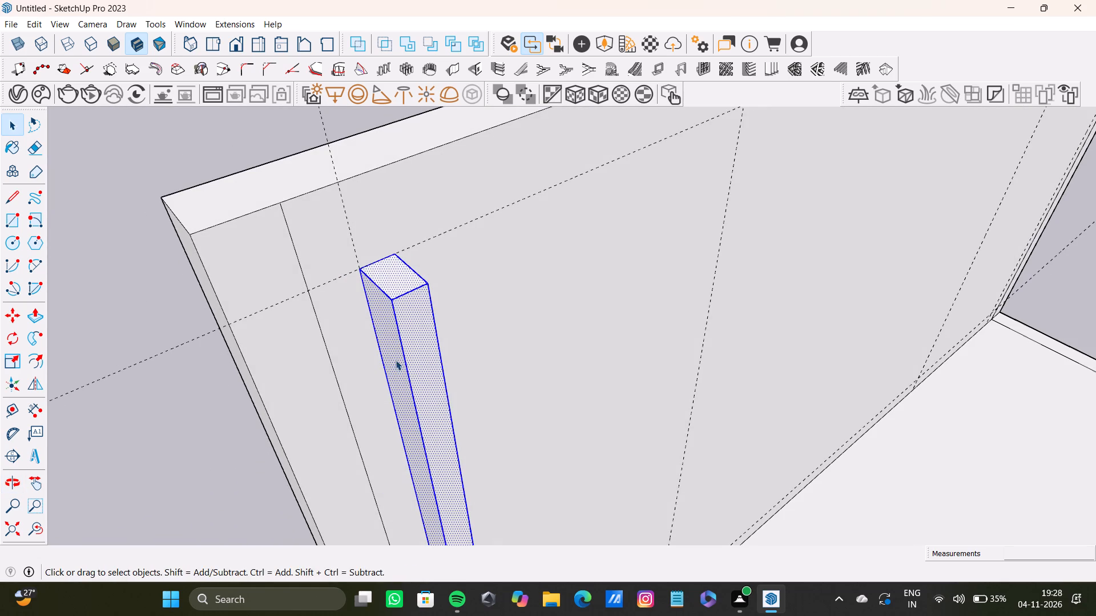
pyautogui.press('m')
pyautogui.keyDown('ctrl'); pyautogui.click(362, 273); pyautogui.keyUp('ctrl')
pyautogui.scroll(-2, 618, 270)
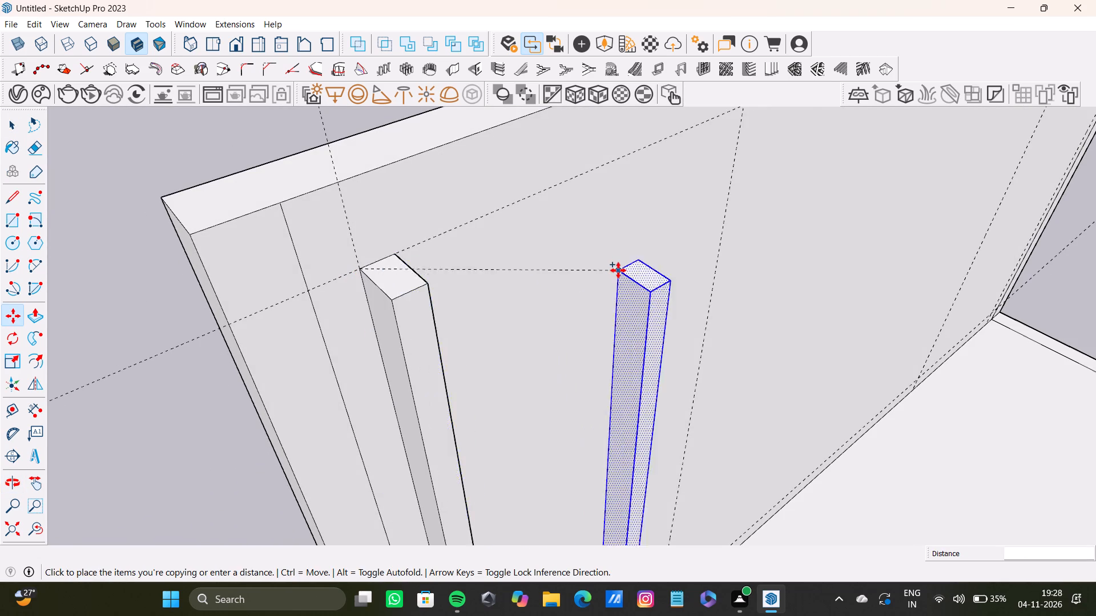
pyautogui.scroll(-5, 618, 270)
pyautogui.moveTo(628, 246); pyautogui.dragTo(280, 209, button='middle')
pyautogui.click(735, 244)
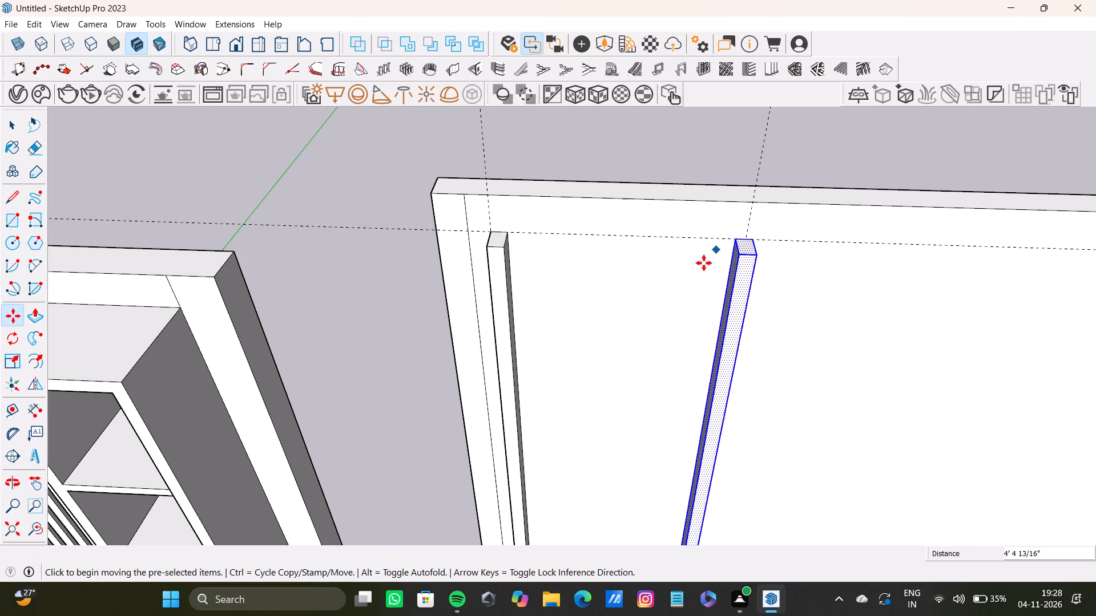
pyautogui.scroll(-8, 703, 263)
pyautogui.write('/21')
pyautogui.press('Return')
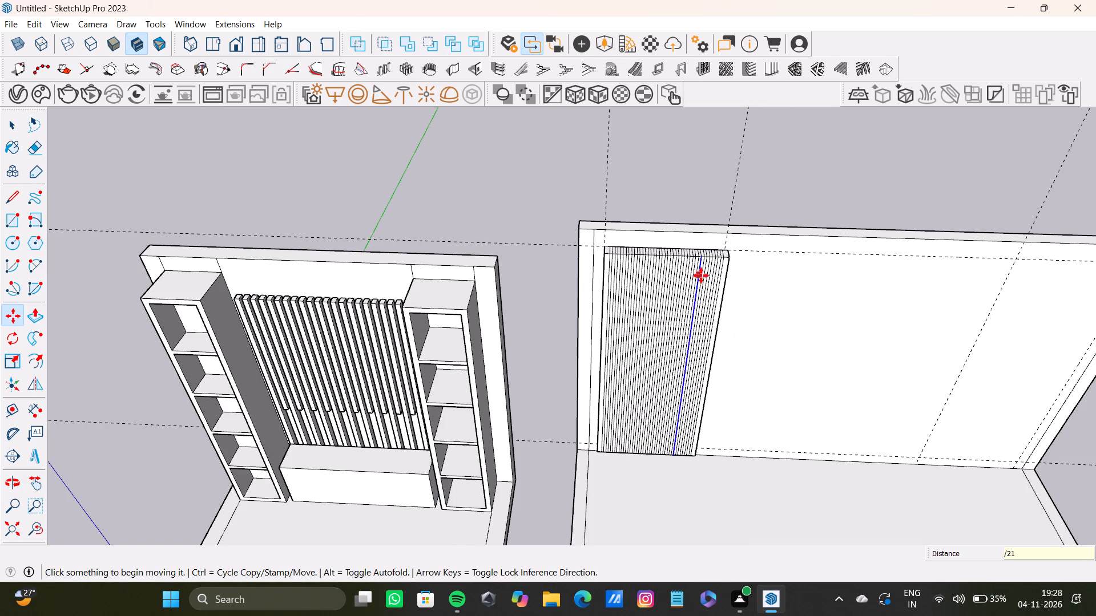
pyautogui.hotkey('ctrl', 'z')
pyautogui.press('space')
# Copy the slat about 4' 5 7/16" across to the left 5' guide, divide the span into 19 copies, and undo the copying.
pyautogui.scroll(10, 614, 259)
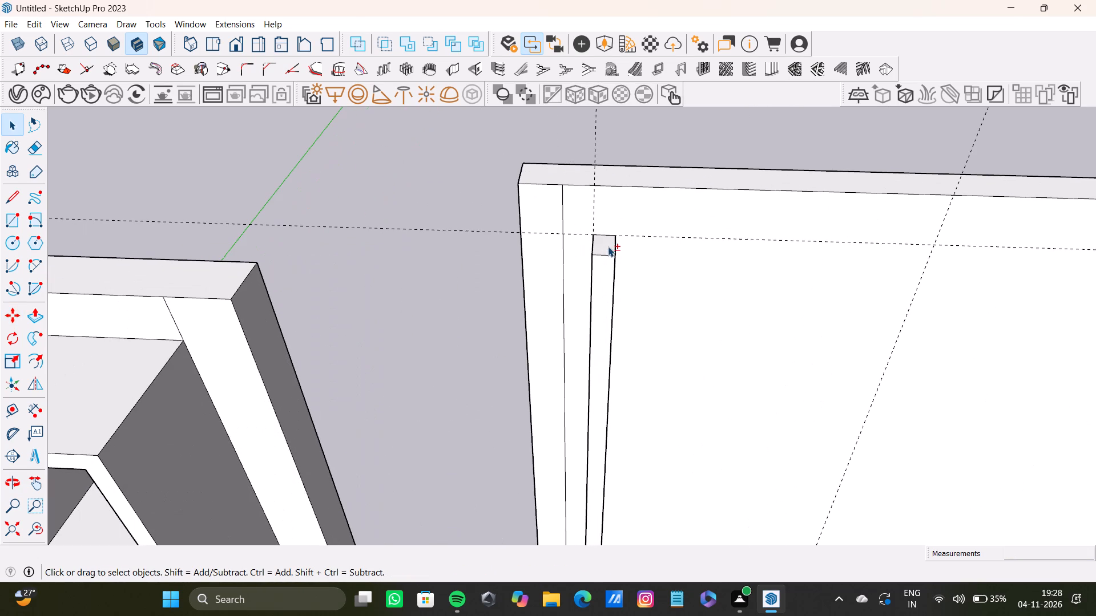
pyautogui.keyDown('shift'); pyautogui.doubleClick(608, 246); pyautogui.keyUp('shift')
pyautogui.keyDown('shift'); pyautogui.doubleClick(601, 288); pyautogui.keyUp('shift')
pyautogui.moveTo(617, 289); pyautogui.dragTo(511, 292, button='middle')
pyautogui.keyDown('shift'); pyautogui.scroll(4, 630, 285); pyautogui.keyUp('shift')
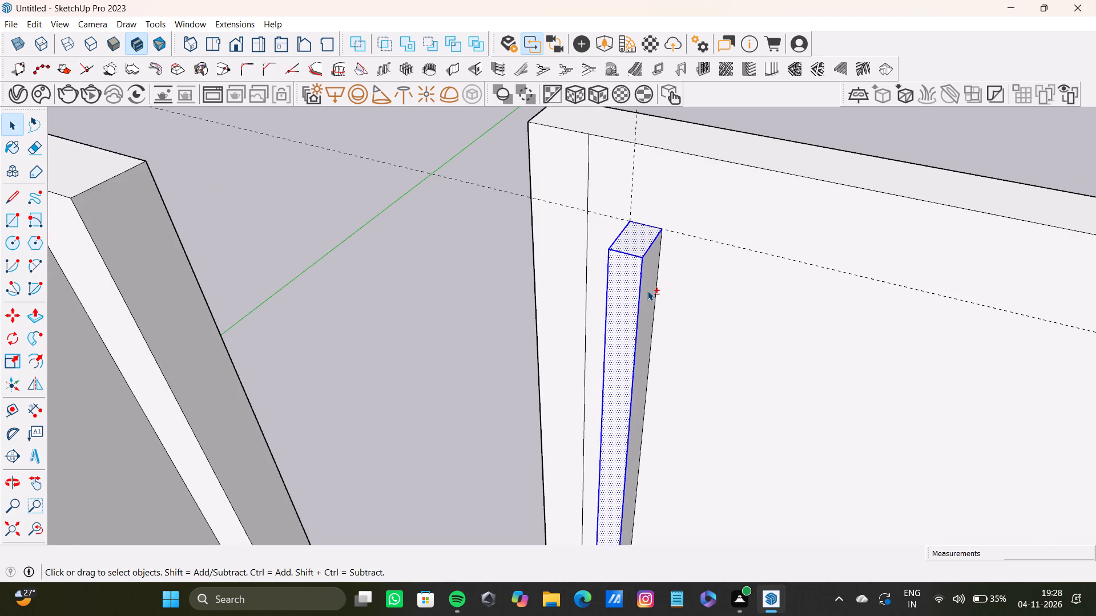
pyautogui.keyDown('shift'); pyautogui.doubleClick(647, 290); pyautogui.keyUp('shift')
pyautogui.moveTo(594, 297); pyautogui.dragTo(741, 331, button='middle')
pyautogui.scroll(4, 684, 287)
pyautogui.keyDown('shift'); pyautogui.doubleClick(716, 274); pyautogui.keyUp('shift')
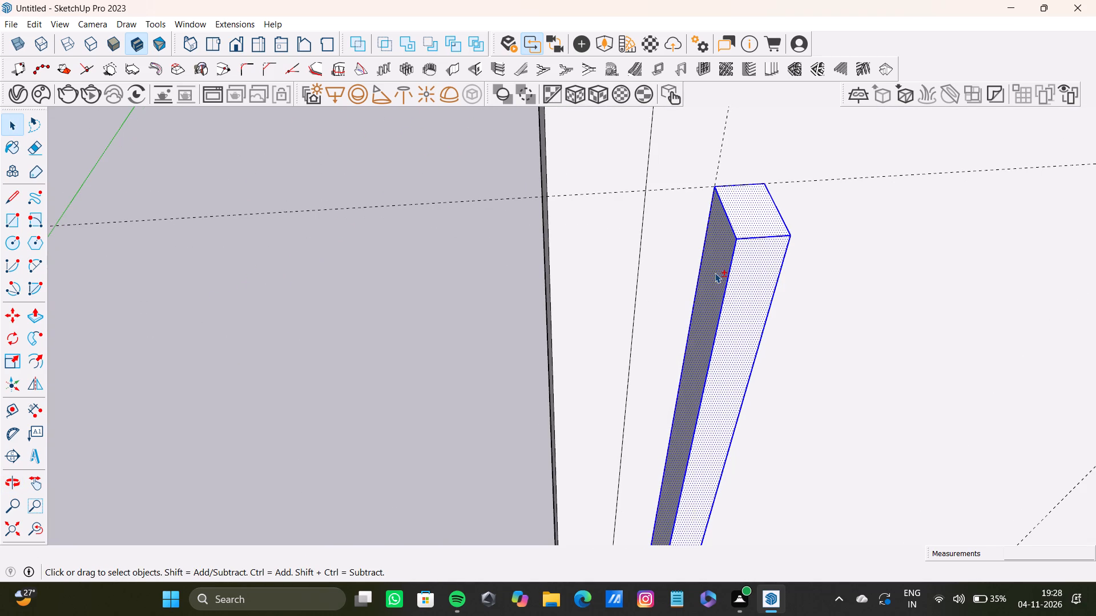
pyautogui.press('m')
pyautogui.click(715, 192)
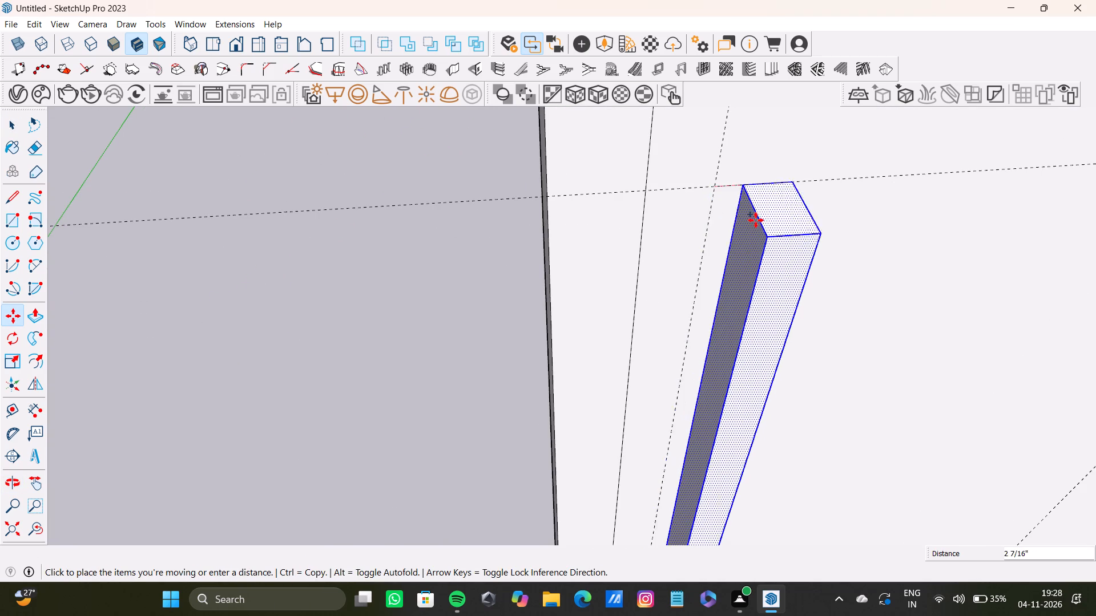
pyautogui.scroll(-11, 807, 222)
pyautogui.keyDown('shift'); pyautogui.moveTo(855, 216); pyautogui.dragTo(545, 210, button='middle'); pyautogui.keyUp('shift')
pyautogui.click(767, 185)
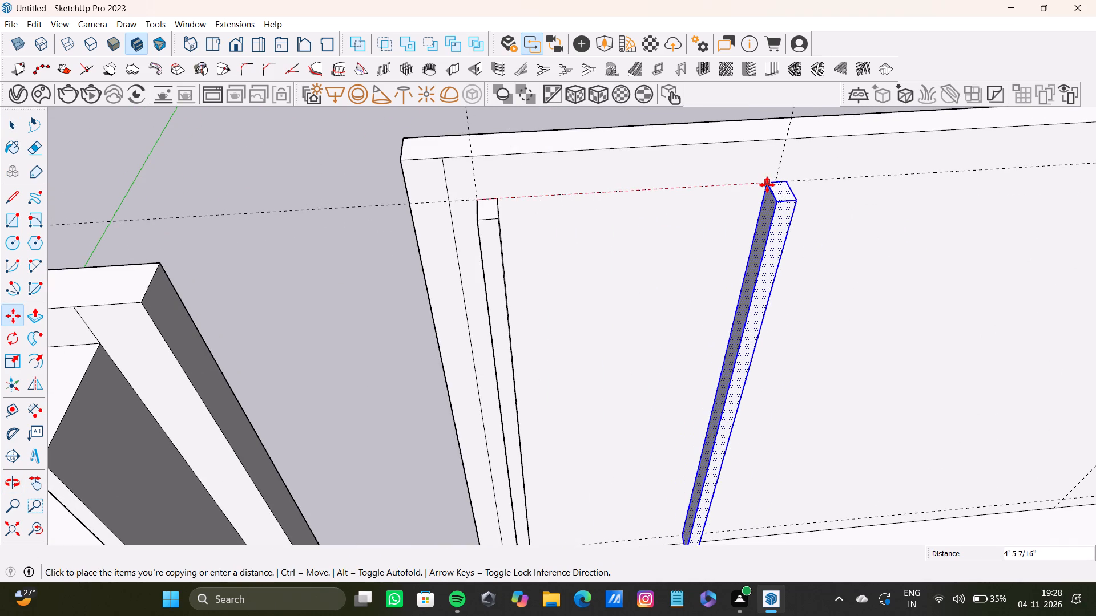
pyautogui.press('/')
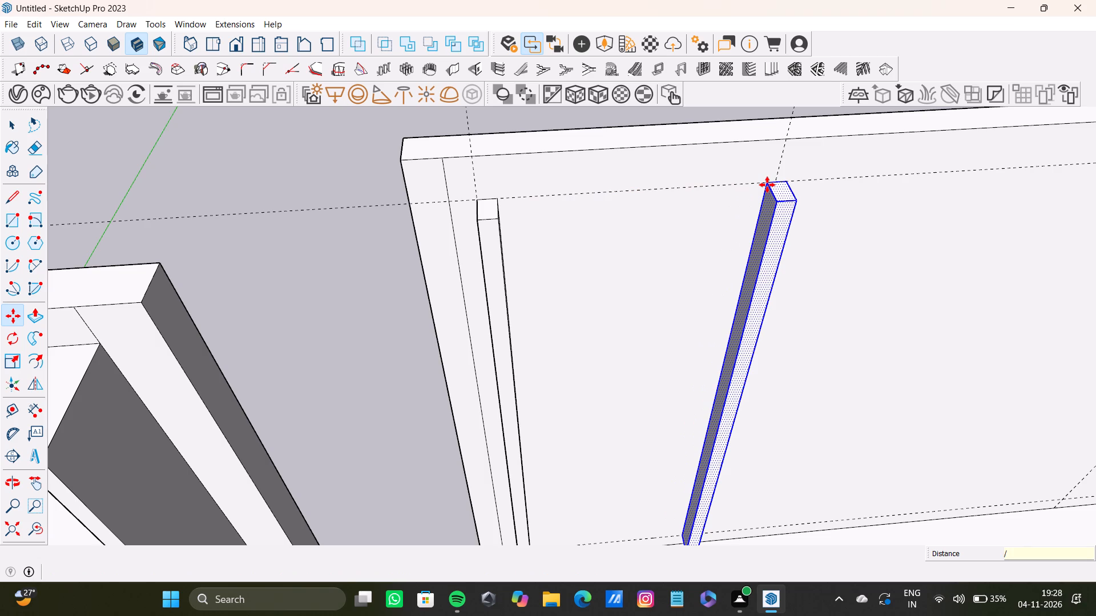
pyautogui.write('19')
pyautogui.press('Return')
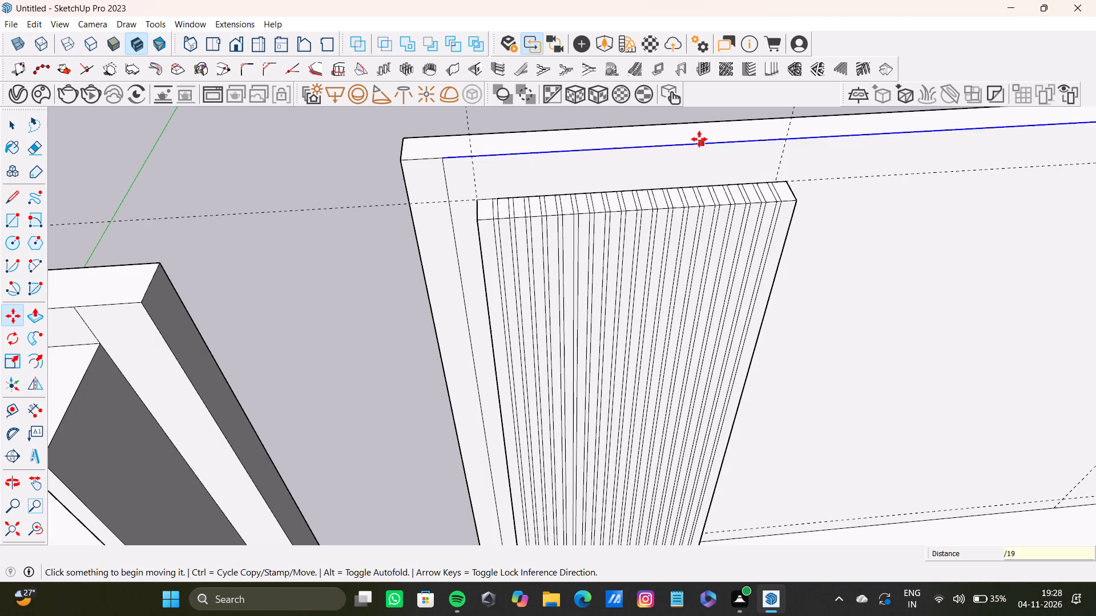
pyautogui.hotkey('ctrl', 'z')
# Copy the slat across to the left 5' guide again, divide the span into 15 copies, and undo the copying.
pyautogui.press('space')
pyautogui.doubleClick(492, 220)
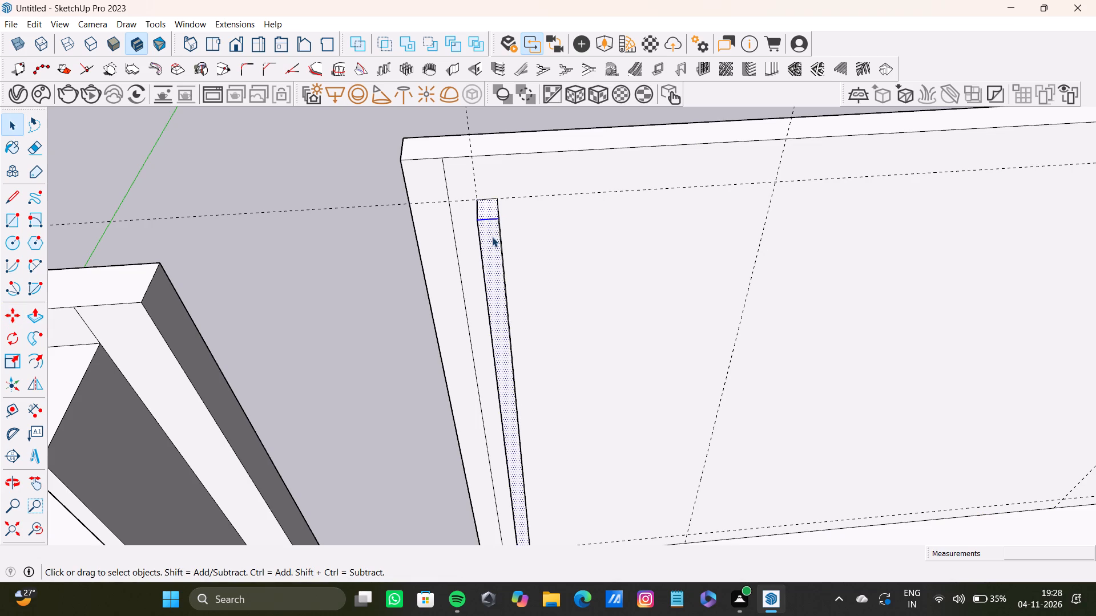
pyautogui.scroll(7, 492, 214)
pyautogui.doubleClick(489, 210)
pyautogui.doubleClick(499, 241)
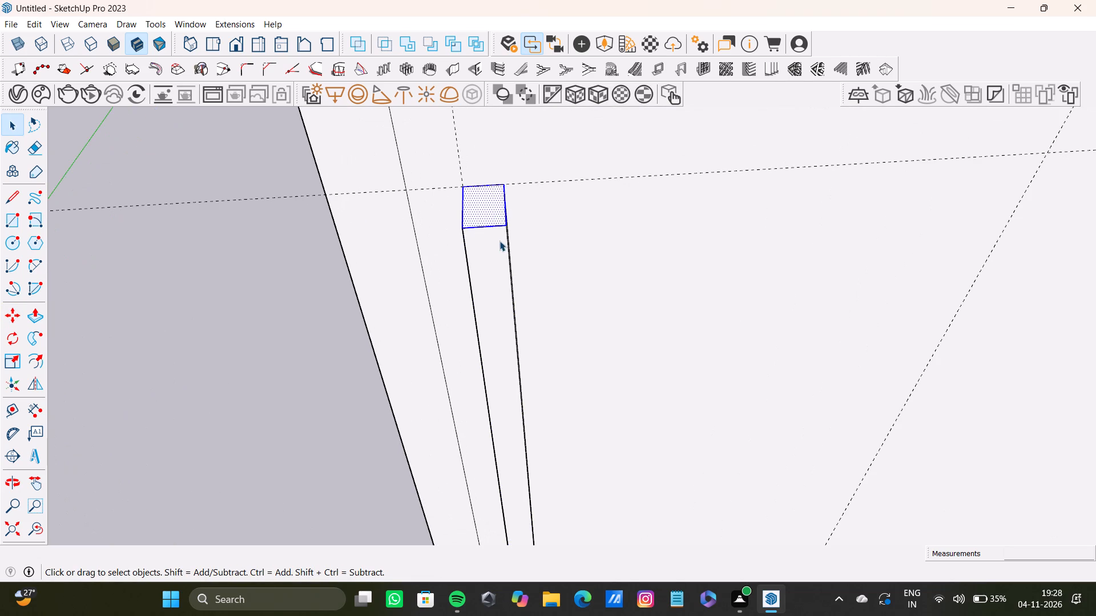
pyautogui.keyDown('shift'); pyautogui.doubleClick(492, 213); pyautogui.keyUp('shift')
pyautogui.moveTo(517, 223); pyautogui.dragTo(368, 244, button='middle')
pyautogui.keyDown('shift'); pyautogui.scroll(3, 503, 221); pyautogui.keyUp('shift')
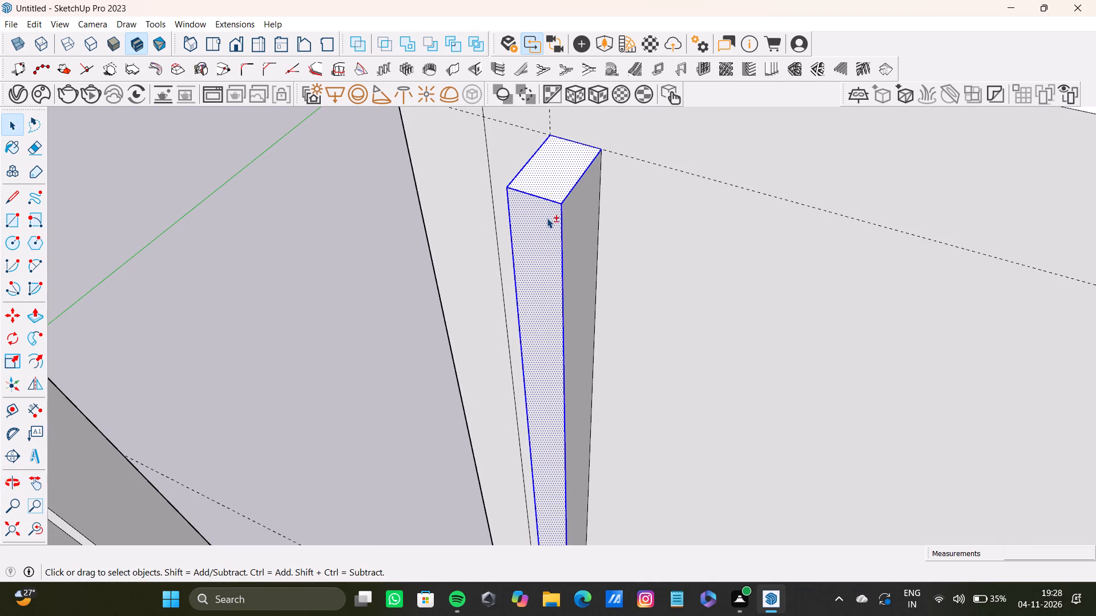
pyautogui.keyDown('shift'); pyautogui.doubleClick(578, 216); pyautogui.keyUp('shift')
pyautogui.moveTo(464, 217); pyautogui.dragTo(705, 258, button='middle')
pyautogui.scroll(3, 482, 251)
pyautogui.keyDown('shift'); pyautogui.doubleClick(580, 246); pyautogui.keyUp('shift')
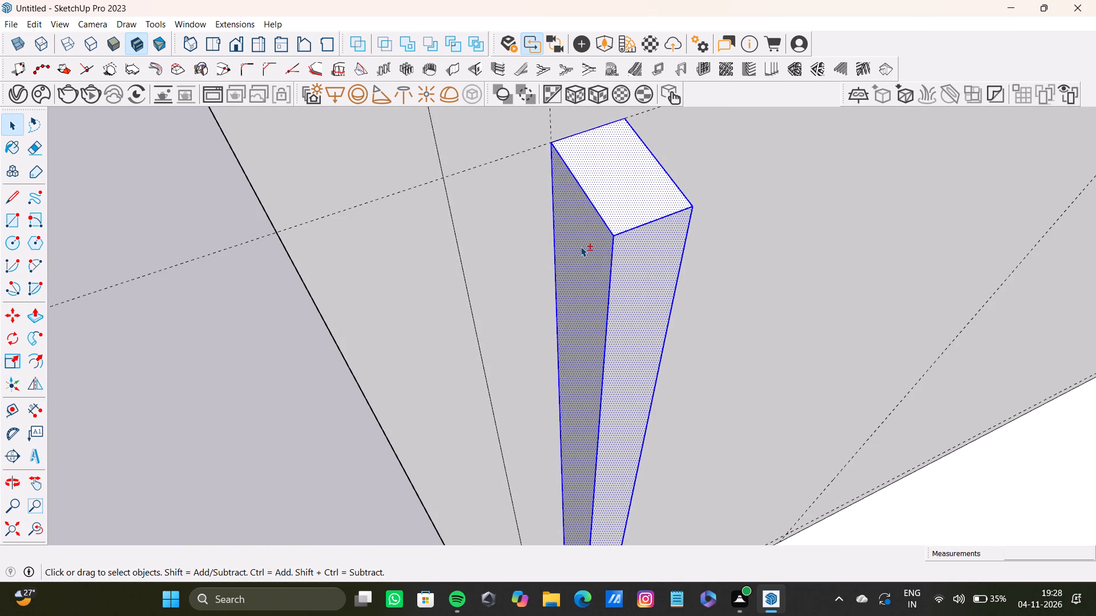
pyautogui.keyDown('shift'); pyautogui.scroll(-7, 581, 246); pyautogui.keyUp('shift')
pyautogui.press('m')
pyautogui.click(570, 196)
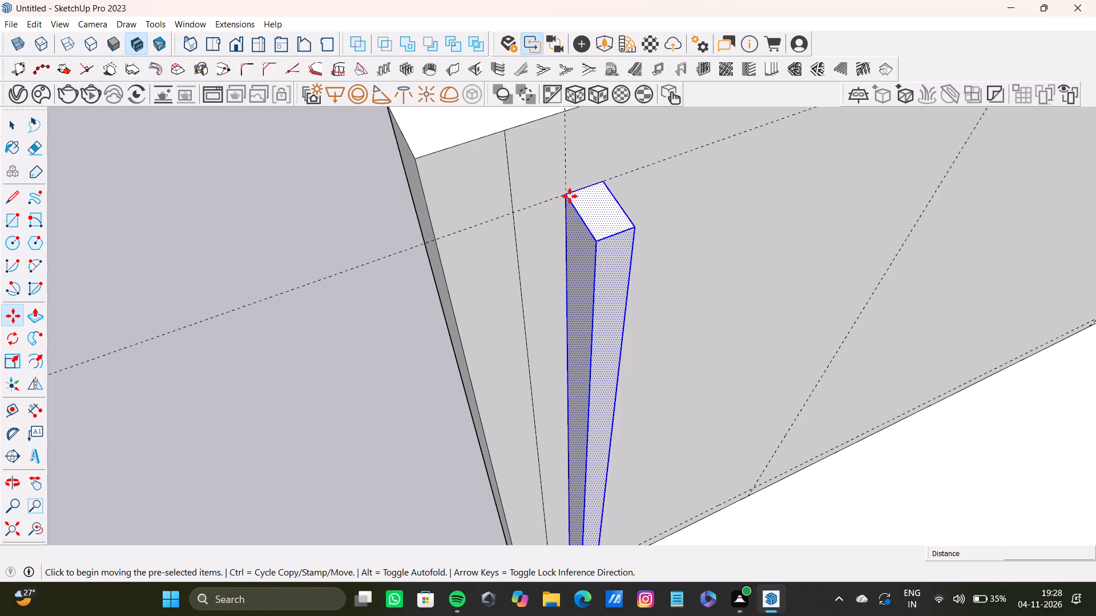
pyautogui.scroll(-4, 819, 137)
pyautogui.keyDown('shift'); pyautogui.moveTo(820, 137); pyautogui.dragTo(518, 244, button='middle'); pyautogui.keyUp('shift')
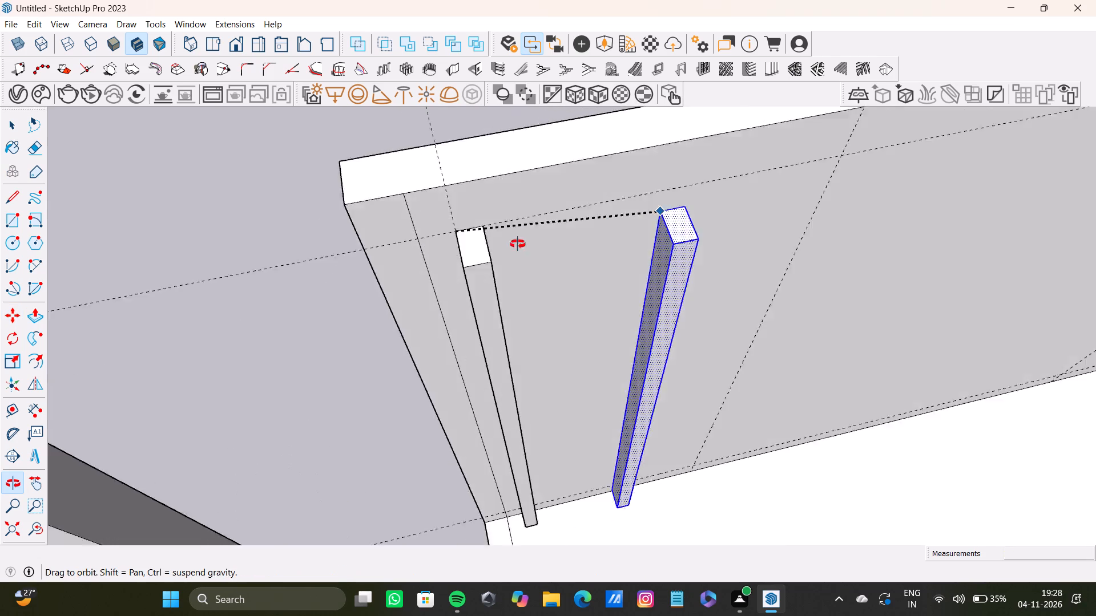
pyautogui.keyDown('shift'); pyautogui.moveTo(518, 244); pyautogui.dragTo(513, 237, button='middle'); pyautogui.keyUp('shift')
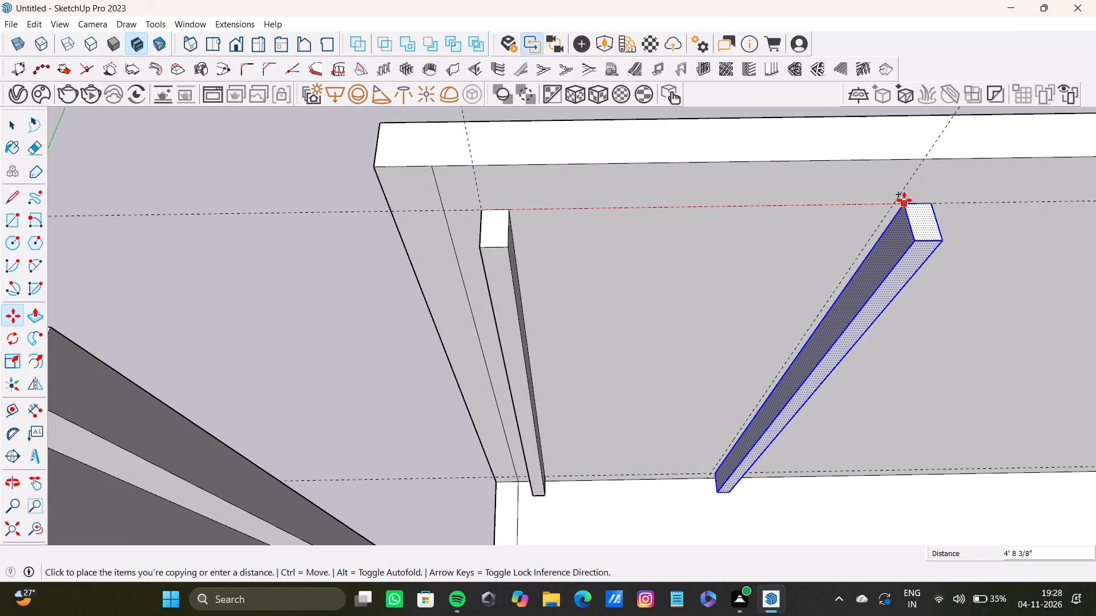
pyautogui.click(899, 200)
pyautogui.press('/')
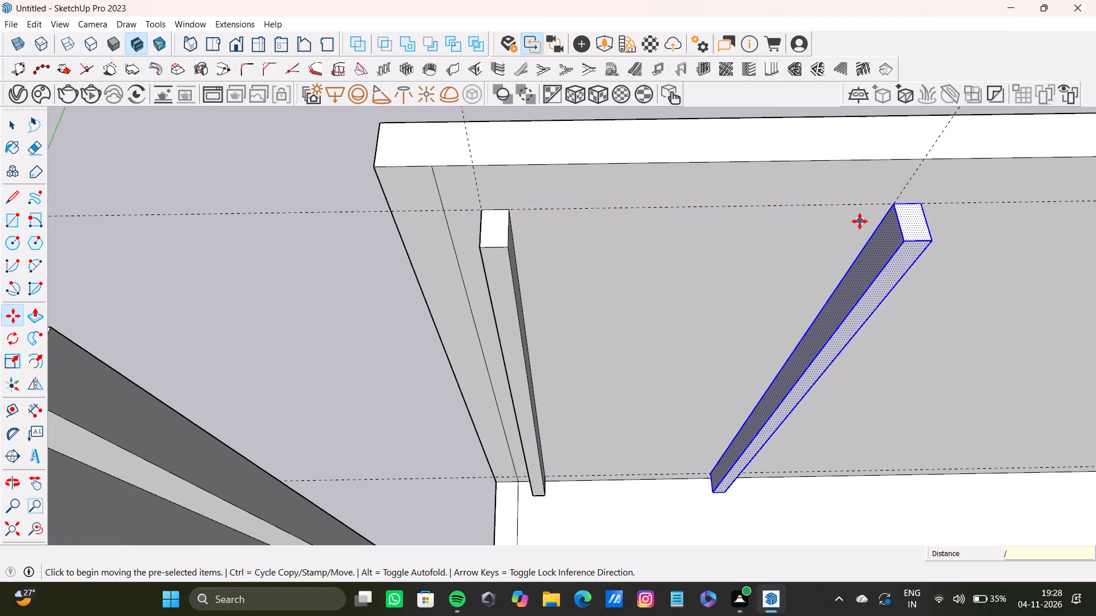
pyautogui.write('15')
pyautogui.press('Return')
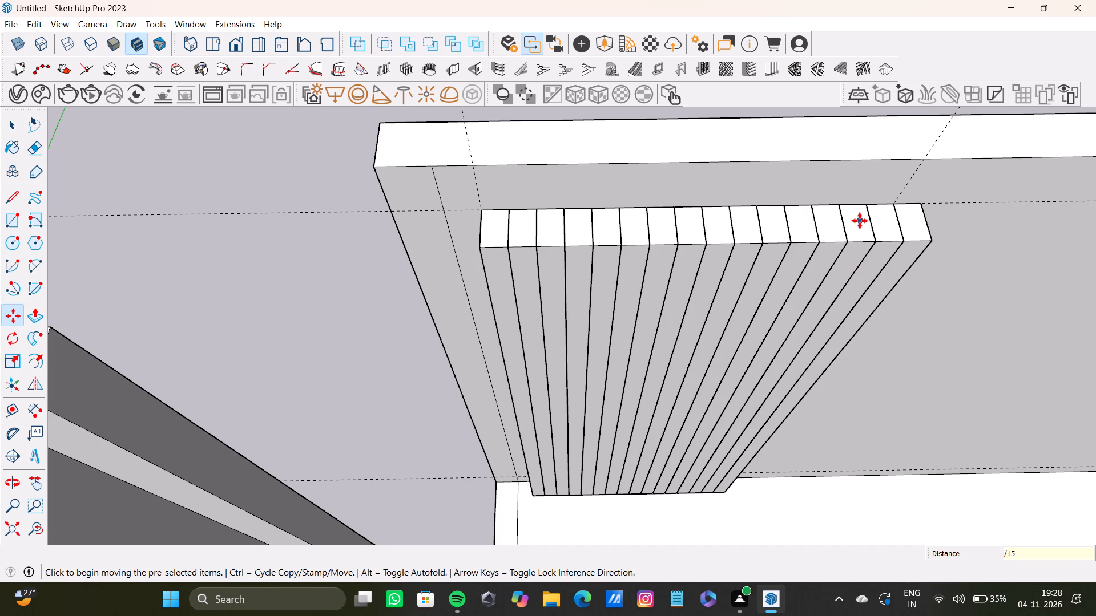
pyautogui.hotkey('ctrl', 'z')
# Copy the whole slat about 4' 6" across to the left 5' guide and divide the span into 12 copies.
pyautogui.press('space')
pyautogui.doubleClick(491, 235)
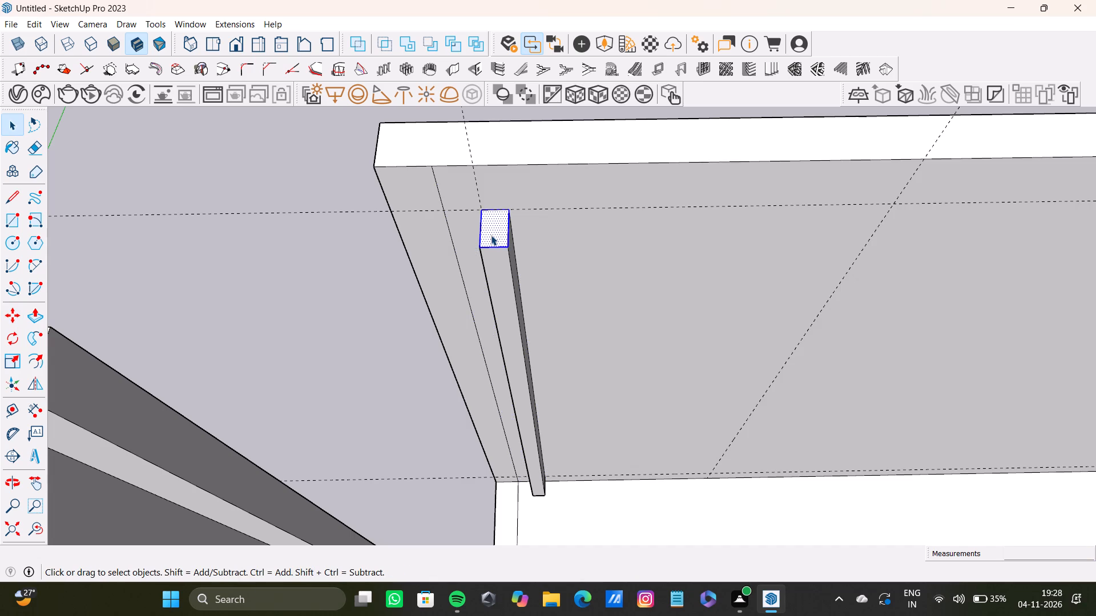
pyautogui.keyDown('shift'); pyautogui.doubleClick(496, 260); pyautogui.keyUp('shift')
pyautogui.moveTo(537, 264); pyautogui.dragTo(387, 290, button='middle')
pyautogui.keyDown('shift'); pyautogui.scroll(3, 453, 255); pyautogui.keyUp('shift')
pyautogui.keyDown('shift'); pyautogui.doubleClick(620, 222); pyautogui.keyUp('shift')
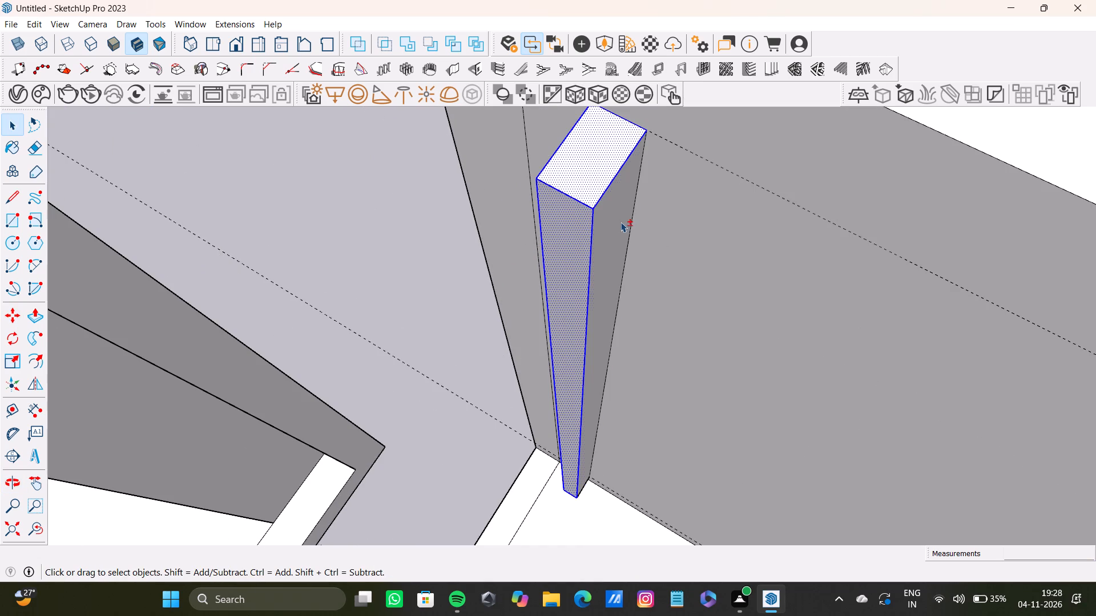
pyautogui.moveTo(554, 261); pyautogui.dragTo(851, 270, button='middle')
pyautogui.scroll(-4, 441, 162)
pyautogui.keyDown('shift'); pyautogui.moveTo(425, 220); pyautogui.dragTo(470, 157, button='middle'); pyautogui.keyUp('shift')
pyautogui.keyDown('shift'); pyautogui.scroll(5, 448, 200); pyautogui.keyUp('shift')
pyautogui.keyDown('shift'); pyautogui.doubleClick(482, 183); pyautogui.keyUp('shift')
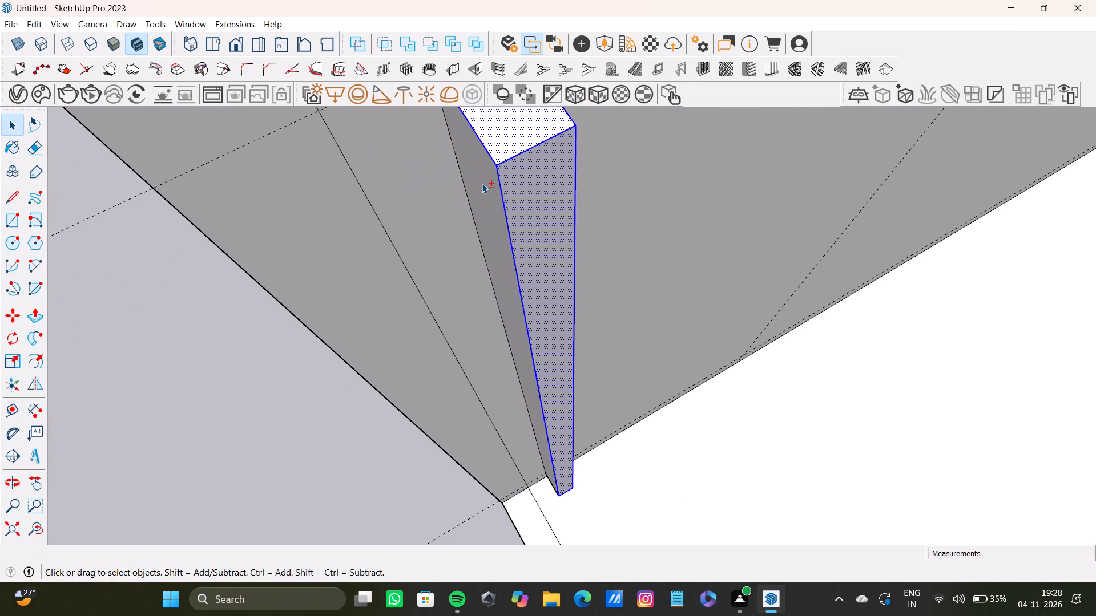
pyautogui.keyDown('shift'); pyautogui.scroll(-4, 482, 181); pyautogui.keyUp('shift')
pyautogui.keyDown('shift'); pyautogui.doubleClick(481, 181); pyautogui.keyUp('shift')
pyautogui.keyDown('shift'); pyautogui.scroll(-9, 479, 183); pyautogui.keyUp('shift')
pyautogui.moveTo(491, 190); pyautogui.dragTo(323, 247, button='middle')
pyautogui.press('/')
pyautogui.scroll(4, 591, 125)
pyautogui.scroll(-5, 593, 143)
pyautogui.keyDown('shift'); pyautogui.moveTo(593, 144); pyautogui.dragTo(600, 198, button='middle'); pyautogui.keyUp('shift')
pyautogui.scroll(5, 552, 183)
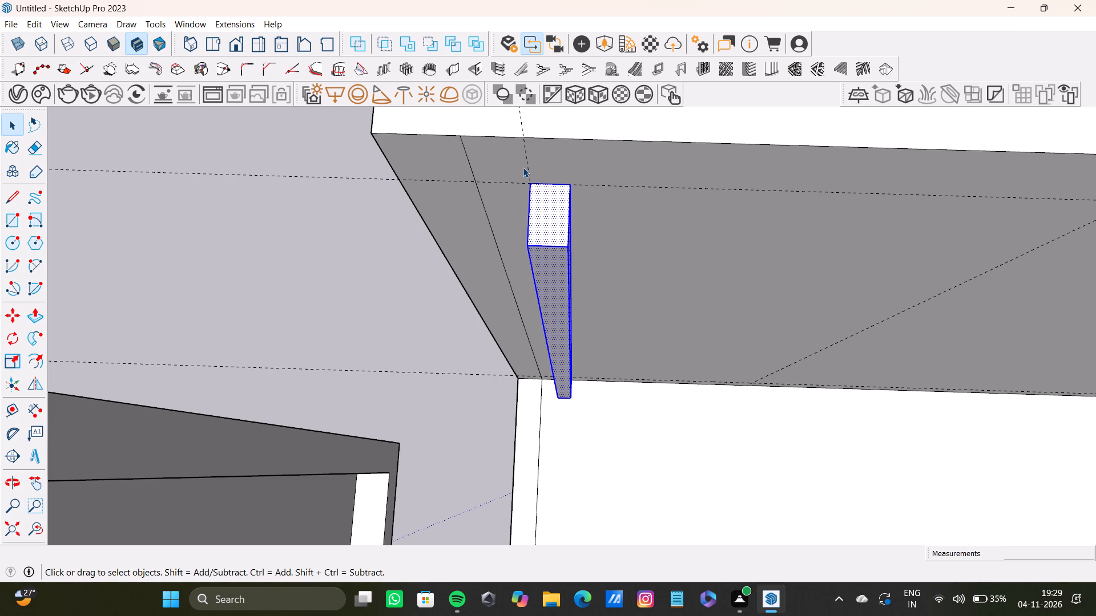
pyautogui.scroll(-15, 581, 175)
pyautogui.scroll(-13, 568, 279)
pyautogui.moveTo(562, 315); pyautogui.dragTo(552, 188, button='middle')
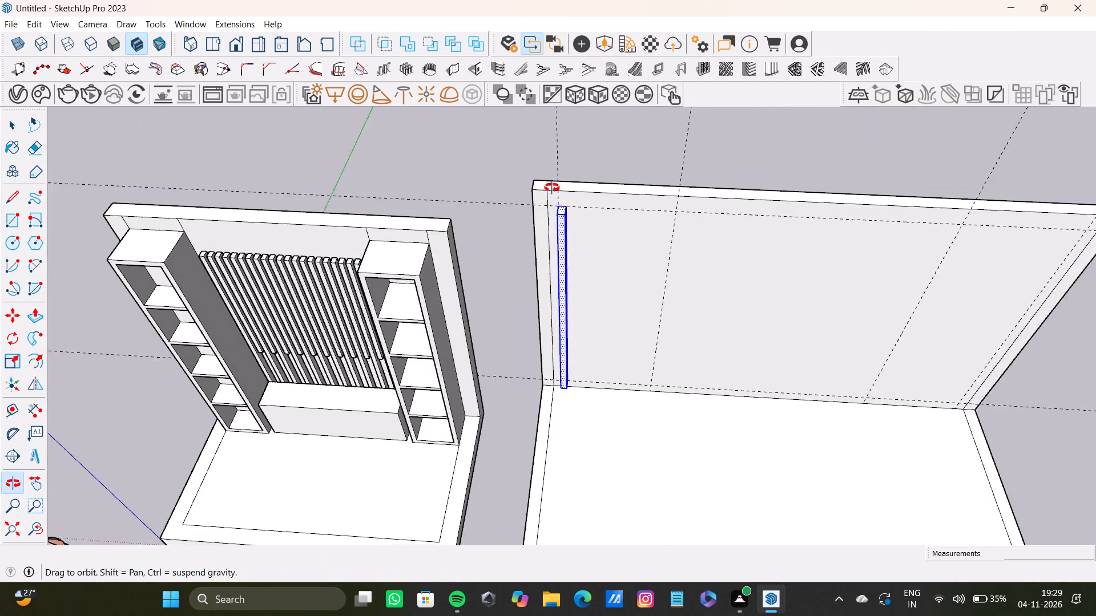
pyautogui.moveTo(552, 188); pyautogui.dragTo(550, 190, button='middle')
pyautogui.press('m')
pyautogui.scroll(12, 557, 202)
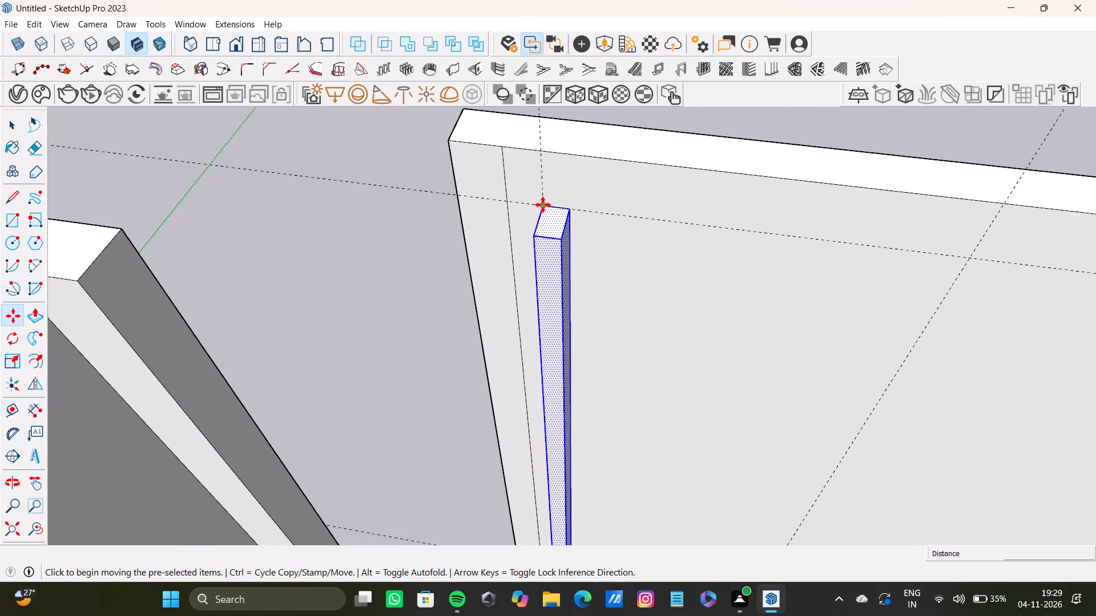
pyautogui.keyDown('ctrl'); pyautogui.click(544, 209); pyautogui.keyUp('ctrl')
pyautogui.scroll(-4, 738, 218)
pyautogui.keyDown('shift'); pyautogui.moveTo(767, 225); pyautogui.dragTo(521, 201, button='middle'); pyautogui.keyUp('shift')
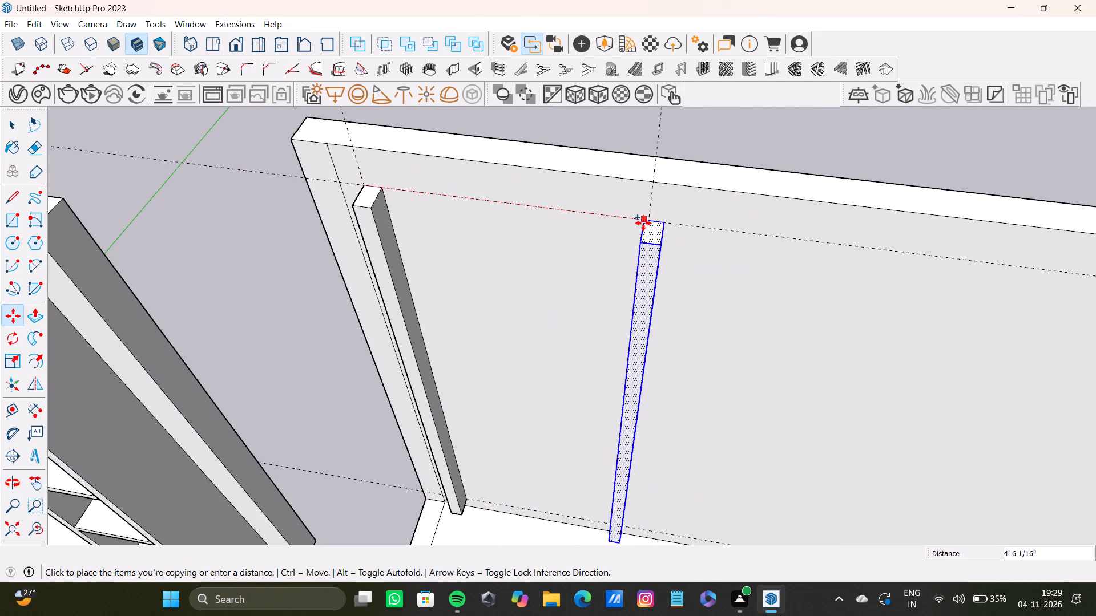
pyautogui.click(643, 223)
pyautogui.press('/')
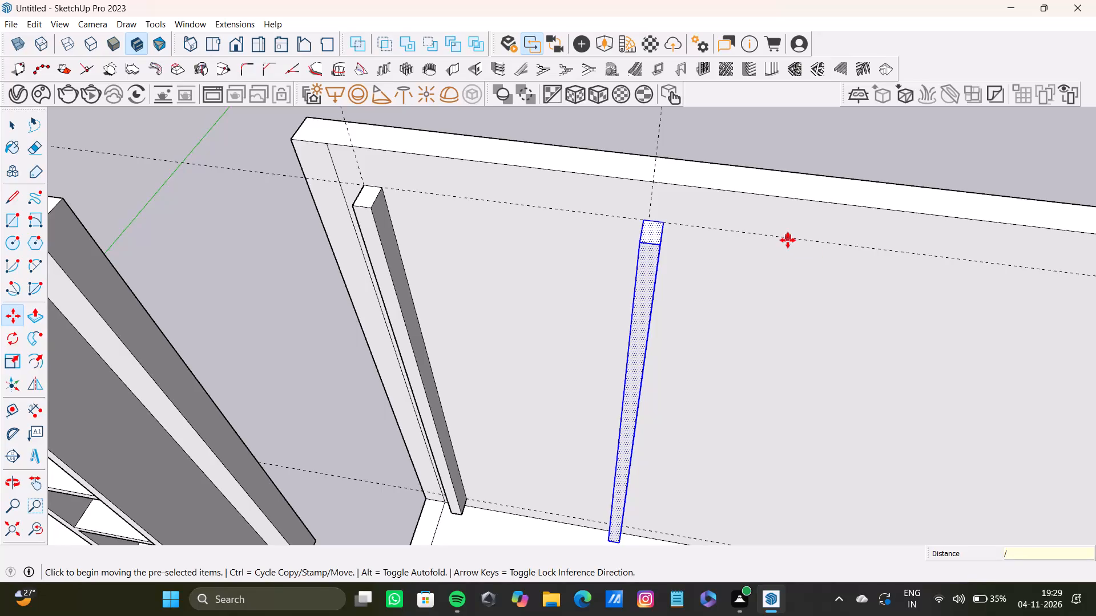
pyautogui.write('12')
pyautogui.press('Return')
pyautogui.press('space')
# Copy the last slat of the array about 10' 11" along the top horizontal guide to the right-hand inner vertical guide.
pyautogui.scroll(-11, 524, 240)
pyautogui.keyDown('shift'); pyautogui.moveTo(562, 296); pyautogui.dragTo(425, 297, button='middle'); pyautogui.keyUp('shift')
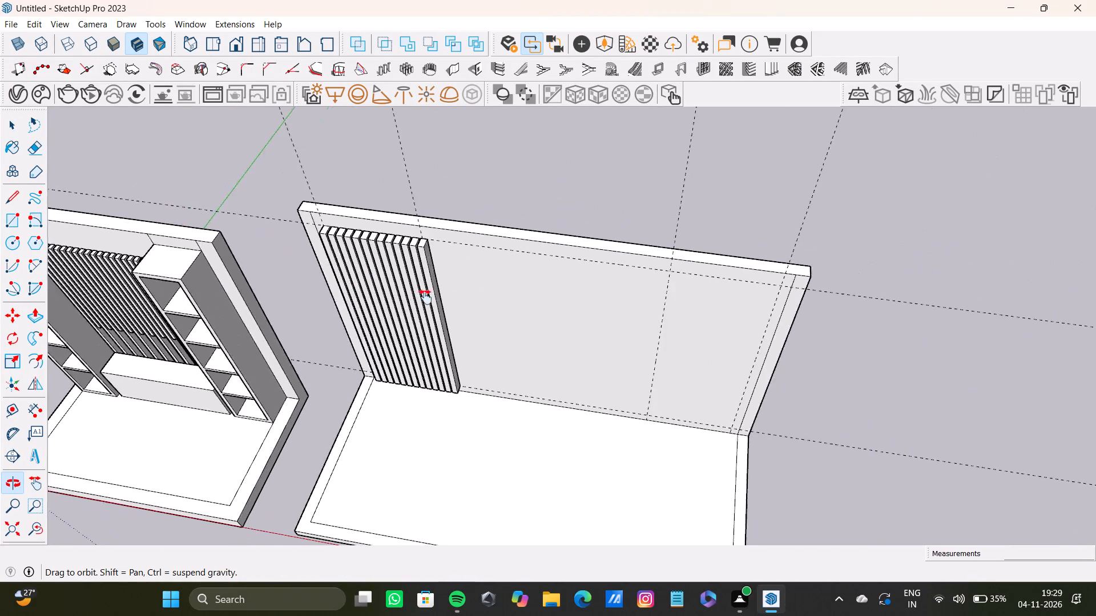
pyautogui.keyDown('shift'); pyautogui.moveTo(425, 297); pyautogui.dragTo(470, 331, button='middle'); pyautogui.keyUp('shift')
pyautogui.scroll(10, 458, 305)
pyautogui.press('space')
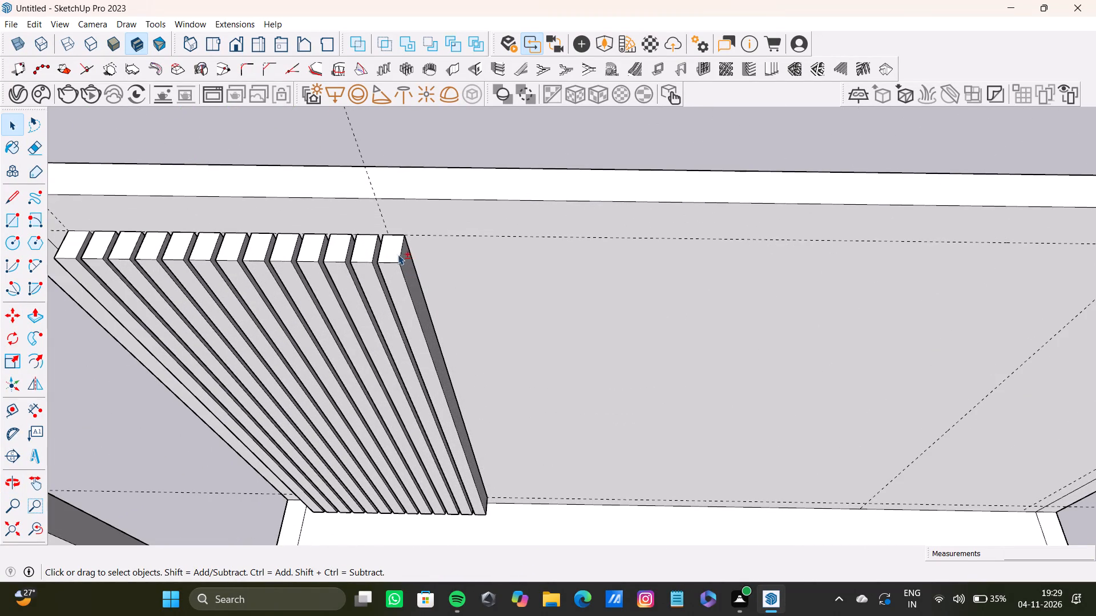
pyautogui.keyDown('shift'); pyautogui.doubleClick(396, 254); pyautogui.keyUp('shift')
pyautogui.keyDown('shift'); pyautogui.doubleClick(404, 292); pyautogui.keyUp('shift')
pyautogui.keyDown('shift'); pyautogui.tripleClick(415, 285); pyautogui.keyUp('shift')
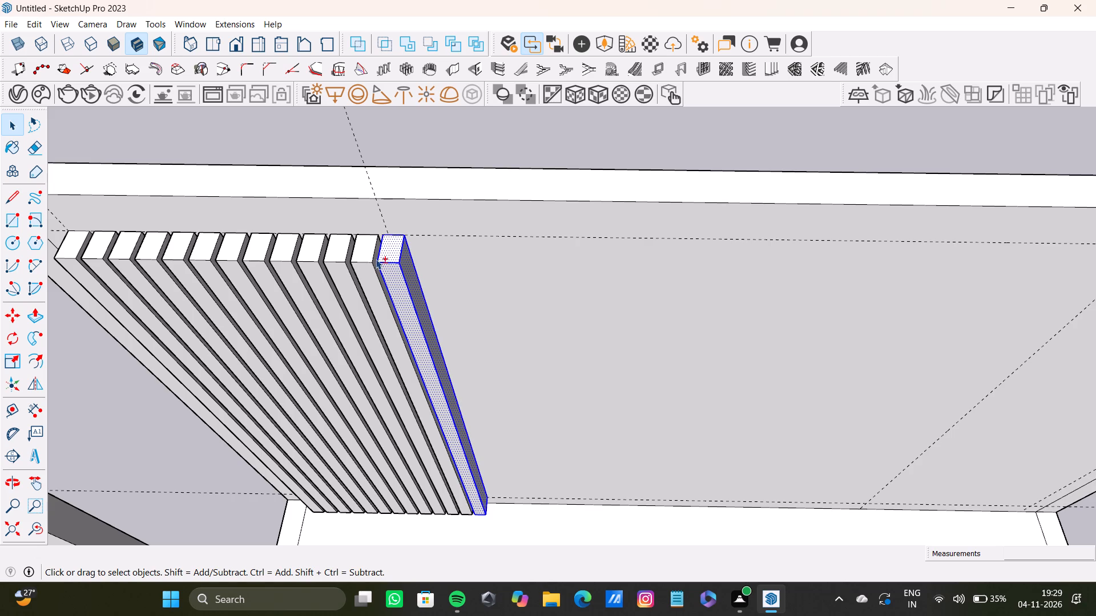
pyautogui.scroll(14, 376, 256)
pyautogui.moveTo(373, 272); pyautogui.dragTo(619, 253, button='middle')
pyautogui.scroll(4, 384, 404)
pyautogui.keyDown('shift'); pyautogui.scroll(-2, 386, 386); pyautogui.keyUp('shift')
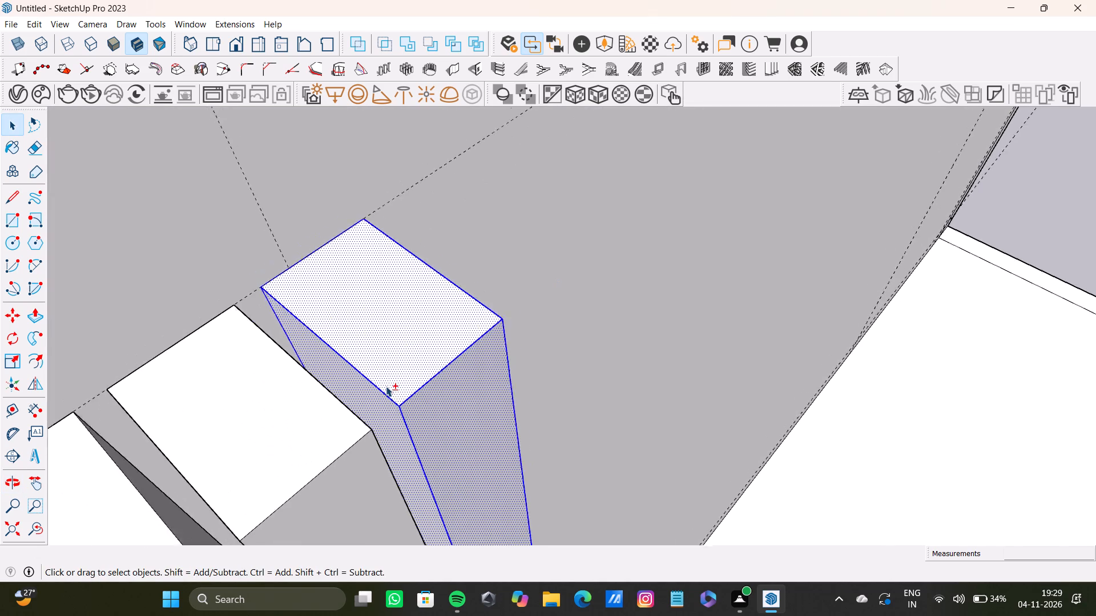
pyautogui.keyDown('shift'); pyautogui.scroll(-14, 386, 386); pyautogui.keyUp('shift')
pyautogui.moveTo(406, 386); pyautogui.dragTo(264, 405, button='middle')
pyautogui.press('m')
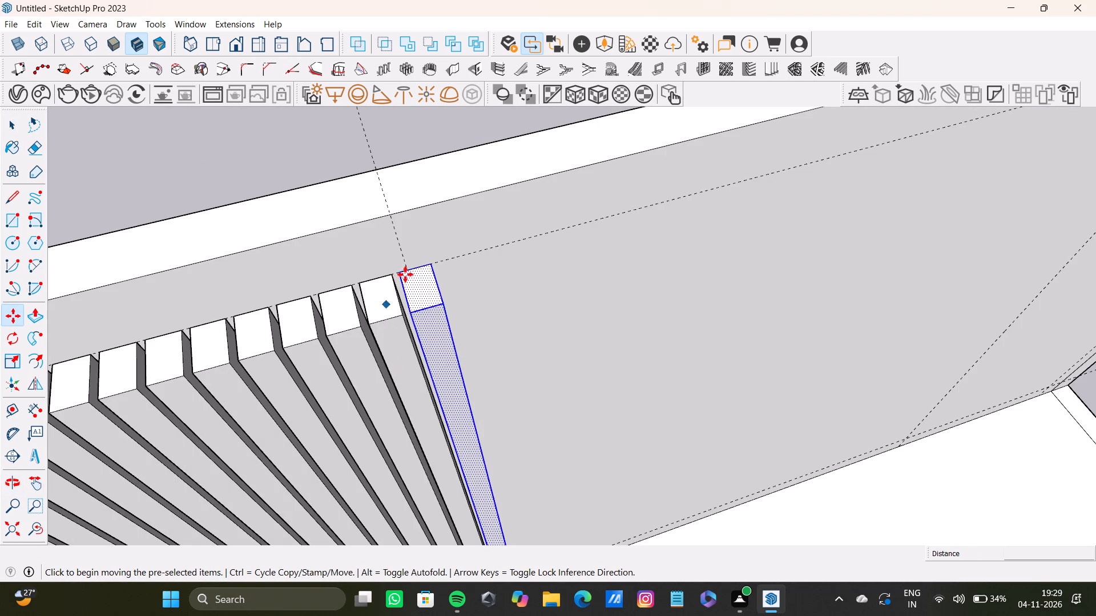
pyautogui.scroll(6, 405, 274)
pyautogui.click(395, 275)
pyautogui.scroll(-11, 673, 252)
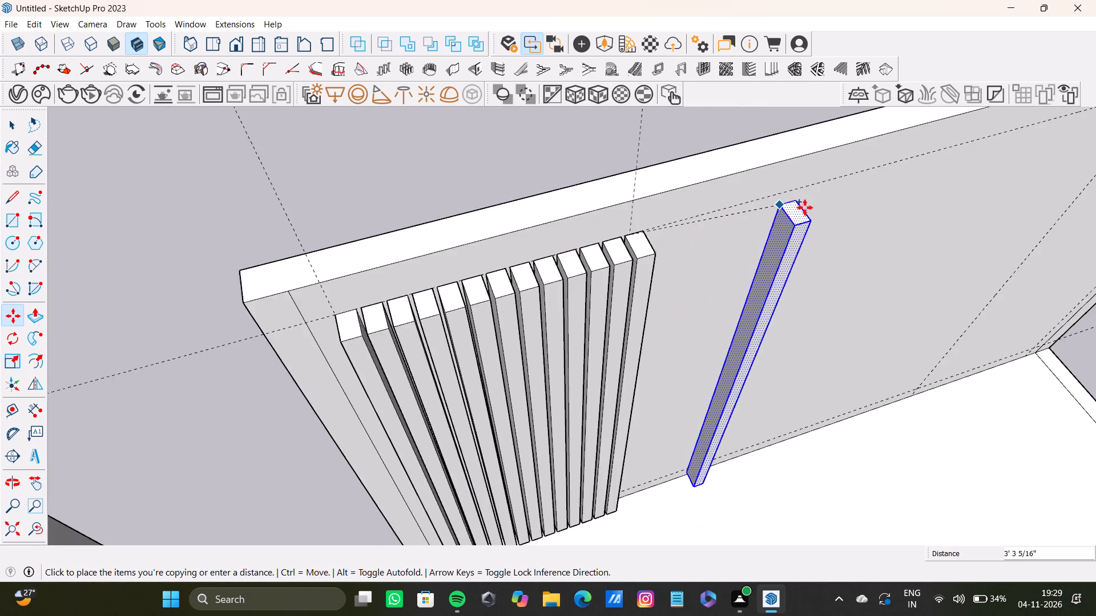
pyautogui.keyDown('shift'); pyautogui.moveTo(805, 208); pyautogui.dragTo(269, 366, button='middle'); pyautogui.keyUp('shift')
pyautogui.scroll(-1, 679, 368)
pyautogui.click(767, 272)
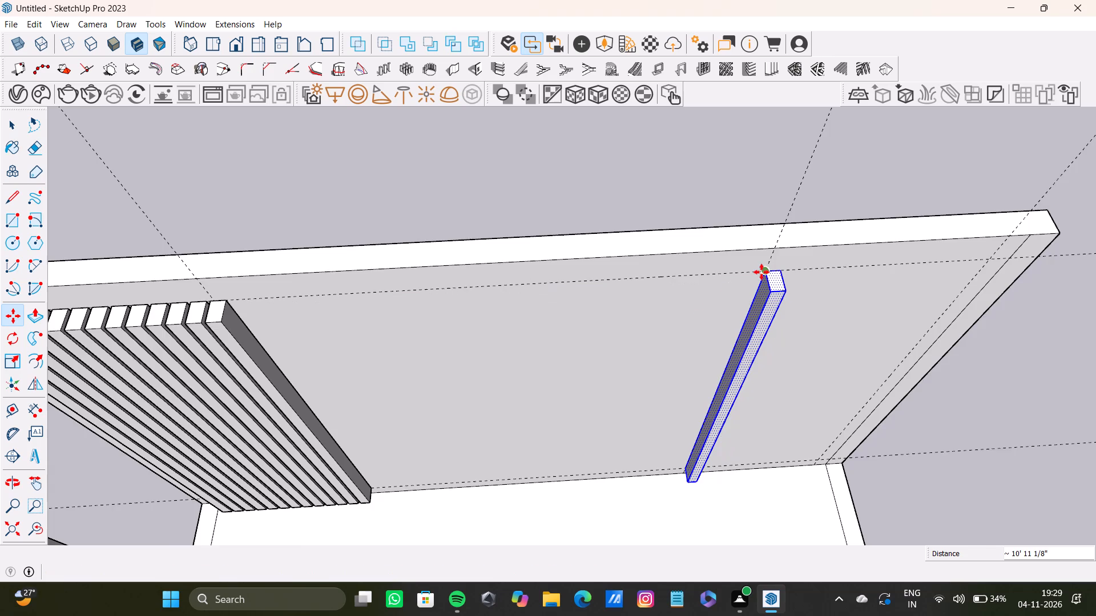
# Copy the slat from the right-hand inner guide across to the outer guide near the wall's right edge and divide the span into 12 copies.
pyautogui.scroll(-4, 692, 304)
pyautogui.keyDown('shift'); pyautogui.moveTo(692, 304); pyautogui.dragTo(658, 311, button='middle'); pyautogui.keyUp('shift')
pyautogui.scroll(7, 757, 302)
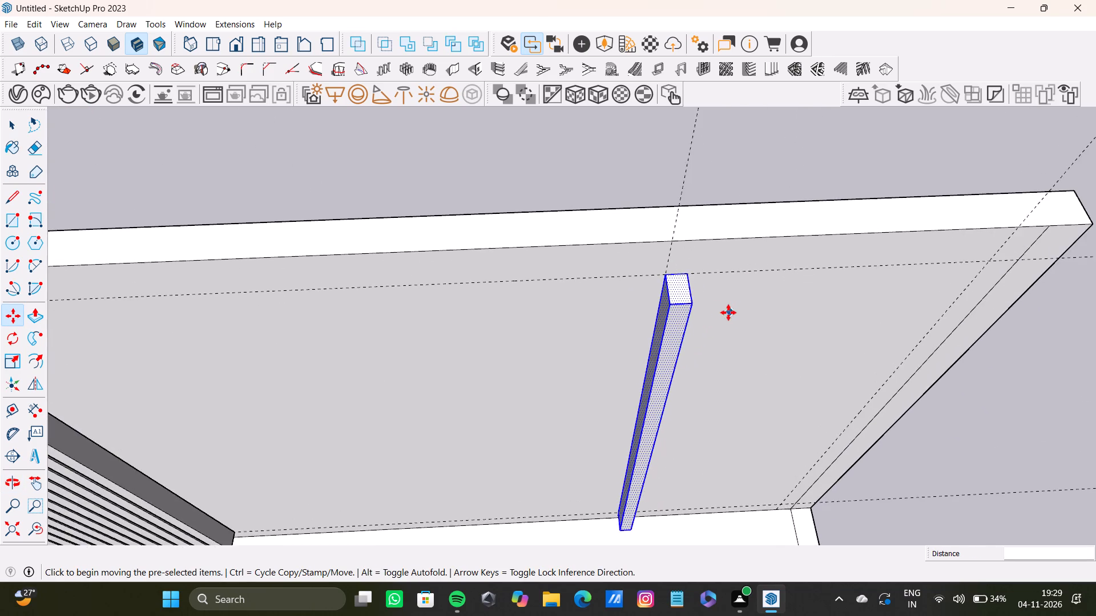
pyautogui.keyDown('shift'); pyautogui.moveTo(728, 313); pyautogui.dragTo(656, 319, button='middle'); pyautogui.keyUp('shift')
pyautogui.scroll(4, 625, 314)
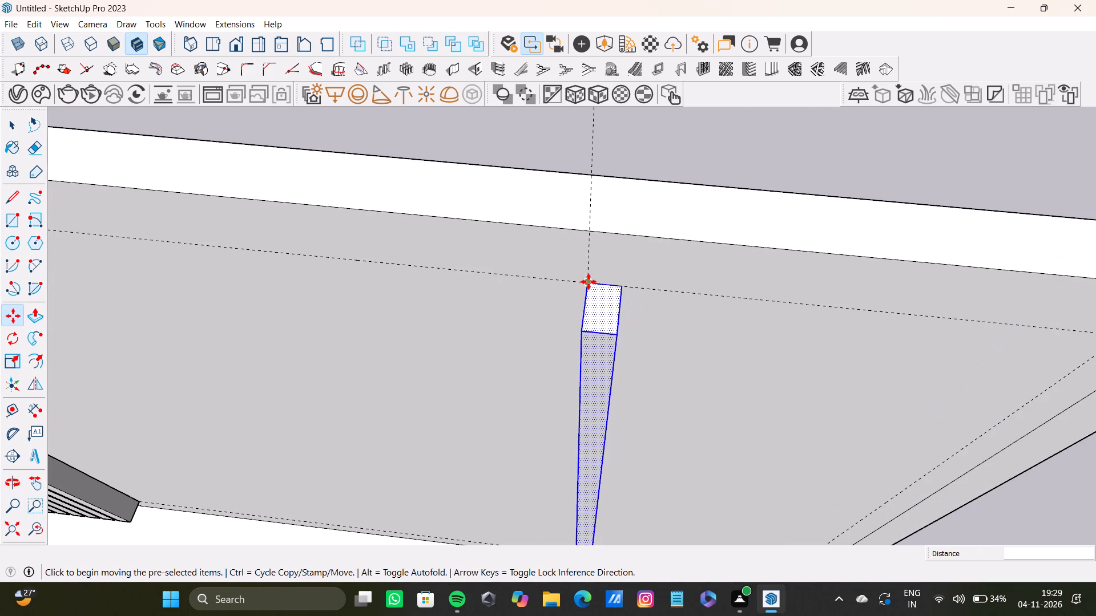
pyautogui.keyDown('ctrl'); pyautogui.click(588, 283); pyautogui.keyUp('ctrl')
pyautogui.scroll(-2, 800, 321)
pyautogui.keyDown('shift'); pyautogui.moveTo(843, 307); pyautogui.dragTo(319, 245, button='middle'); pyautogui.keyUp('shift')
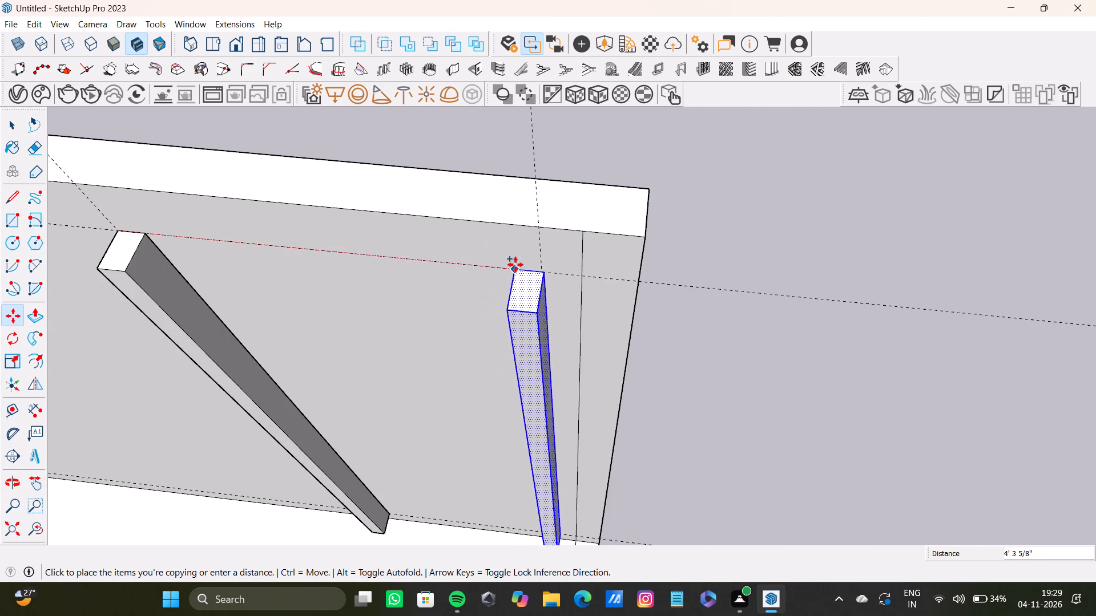
pyautogui.click(545, 271)
pyautogui.scroll(-4, 445, 286)
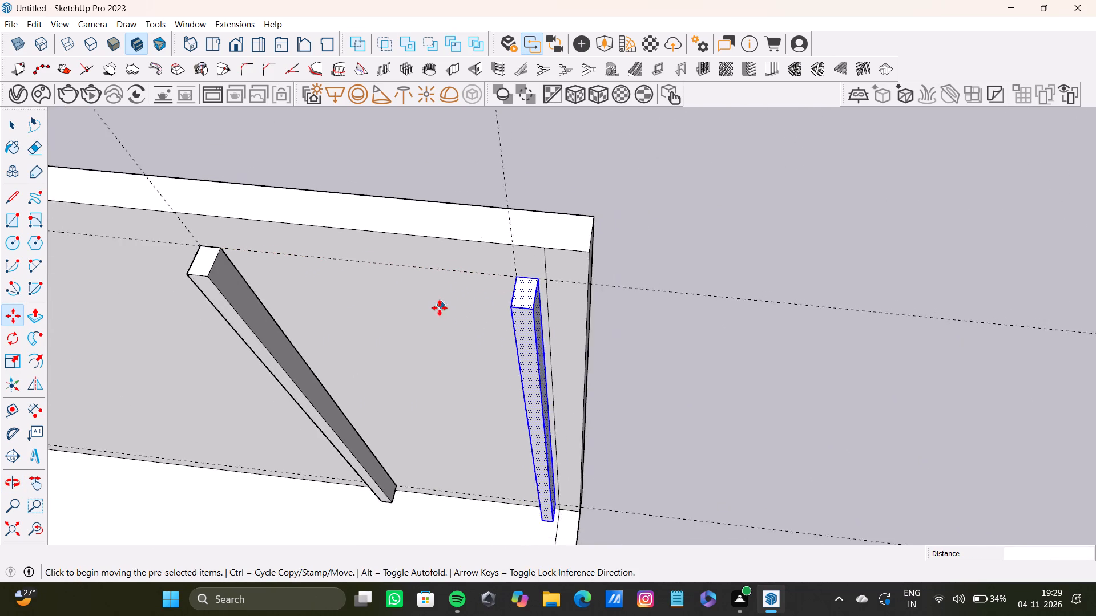
pyautogui.keyDown('shift'); pyautogui.moveTo(440, 308); pyautogui.dragTo(615, 248, button='middle'); pyautogui.keyUp('shift')
pyautogui.press('/')
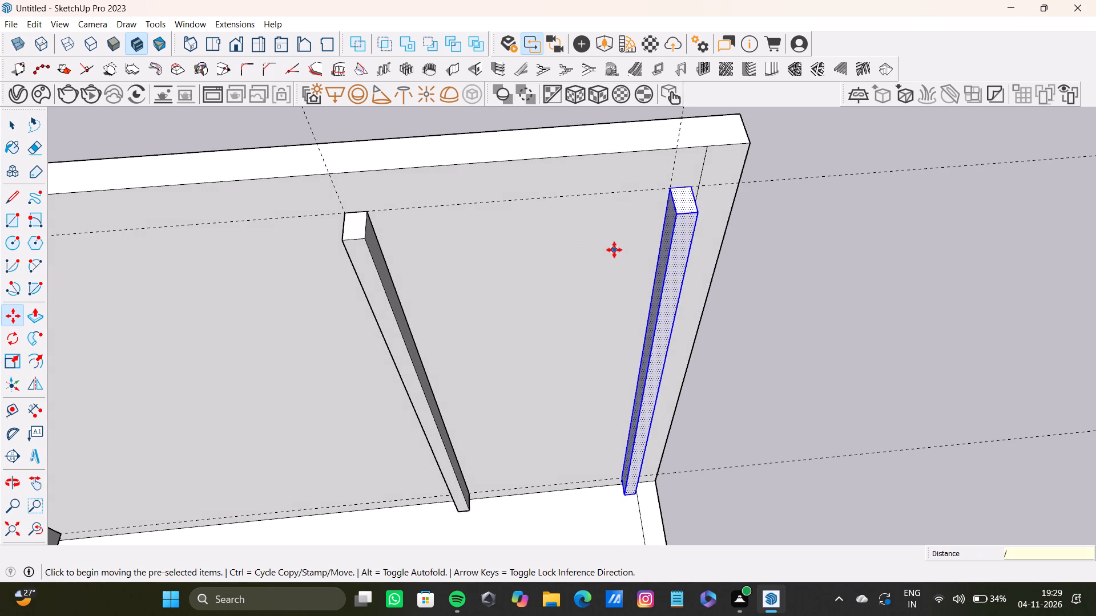
pyautogui.write('12')
pyautogui.press('Return')
pyautogui.press('space')
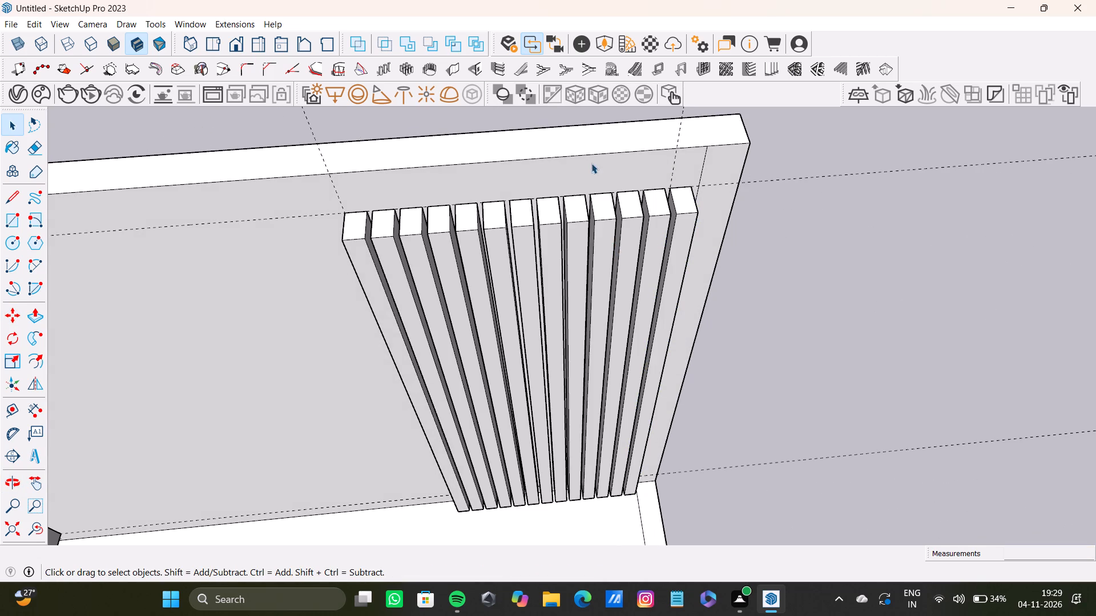
# Push the top face of the second slat in the left array down about 2' 4 13/16".
pyautogui.scroll(-18, 539, 294)
pyautogui.keyDown('shift'); pyautogui.moveTo(523, 360); pyautogui.dragTo(493, 237, button='middle'); pyautogui.keyUp('shift')
pyautogui.scroll(2, 394, 282)
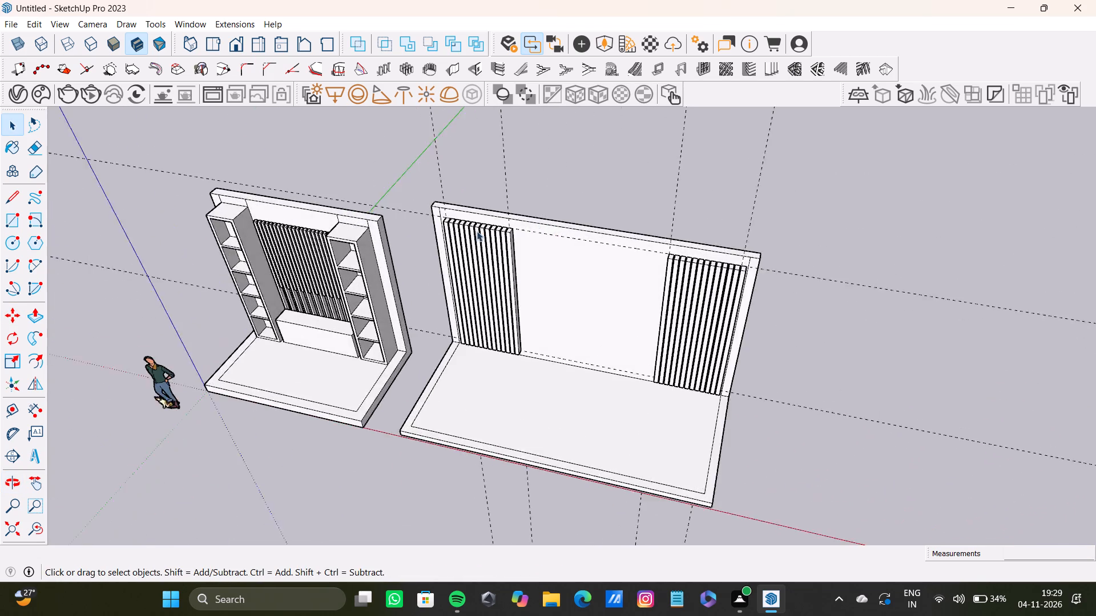
pyautogui.scroll(7, 477, 231)
pyautogui.moveTo(557, 255); pyautogui.dragTo(598, 120, button='middle')
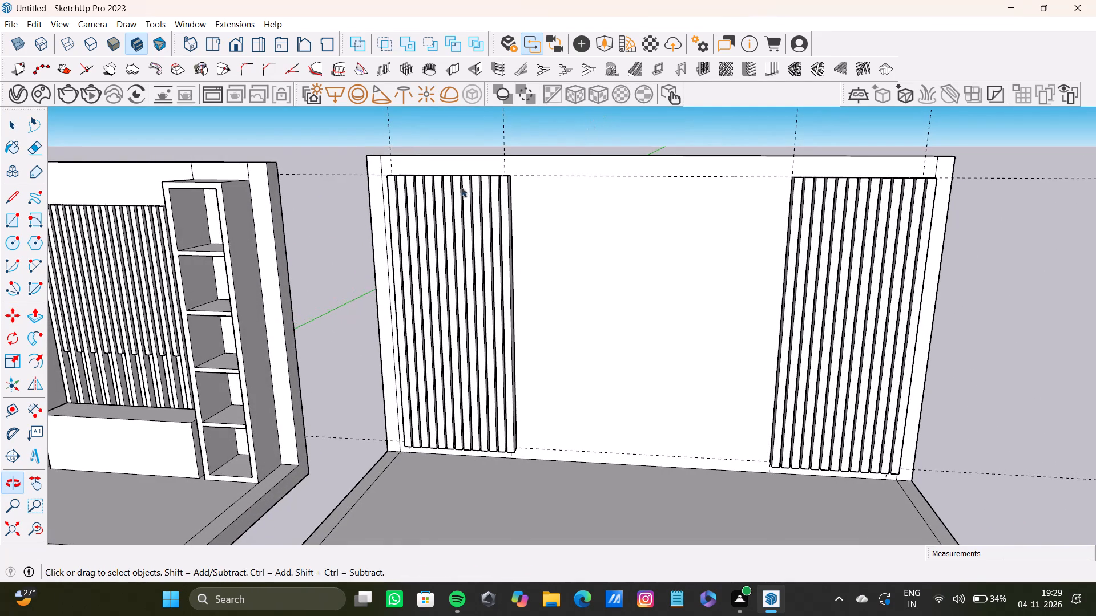
pyautogui.scroll(8, 377, 183)
pyautogui.moveTo(434, 172); pyautogui.dragTo(432, 362, button='middle')
pyautogui.scroll(6, 386, 222)
pyautogui.click(371, 173)
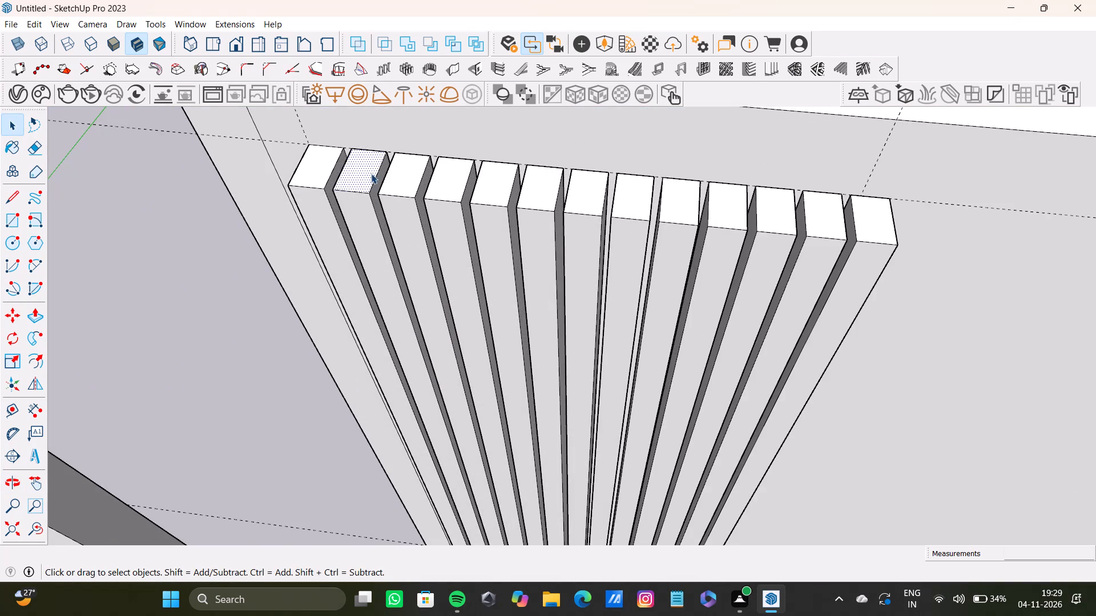
pyautogui.scroll(-12, 371, 175)
pyautogui.press('p')
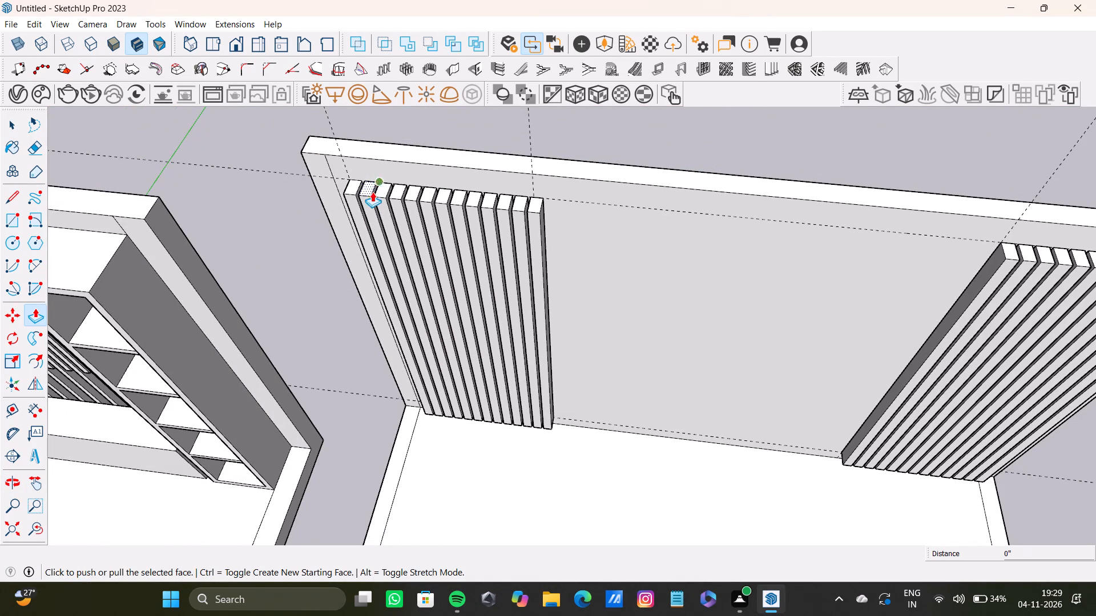
pyautogui.moveTo(365, 188); pyautogui.dragTo(365, 253)
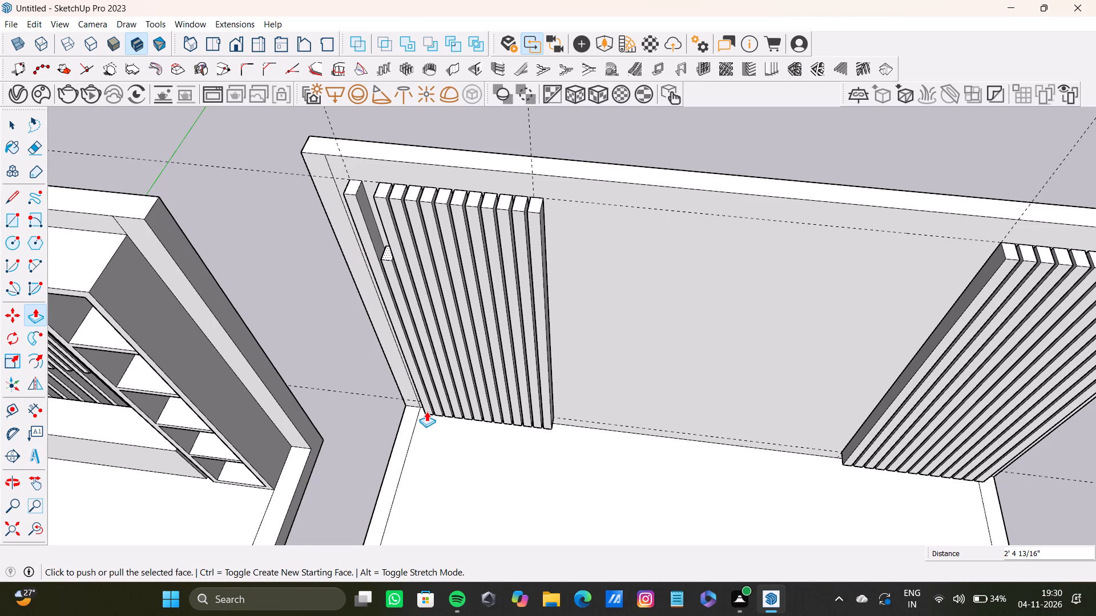
# Close the open bottom ends of the left array's slats, from the second slat onward, with rectangles about 3 5/8" by 5 15/16".
pyautogui.scroll(18, 426, 411)
pyautogui.moveTo(466, 435); pyautogui.dragTo(476, 235, button='middle')
pyautogui.scroll(4, 477, 394)
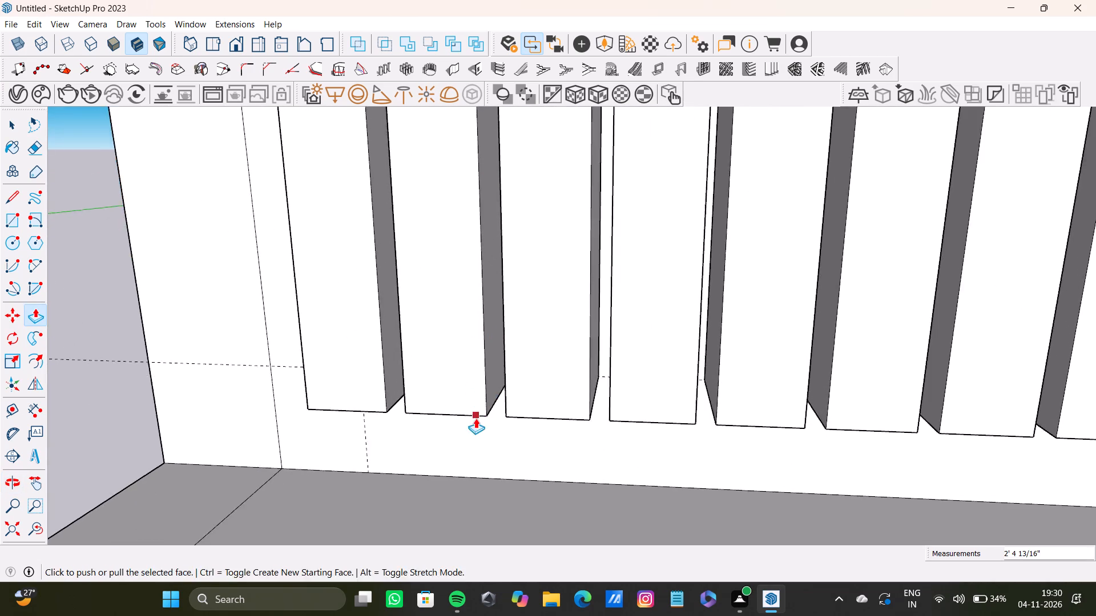
pyautogui.moveTo(476, 418); pyautogui.dragTo(474, 299, button='middle')
pyautogui.scroll(4, 469, 382)
pyautogui.moveTo(470, 388); pyautogui.dragTo(474, 334, button='middle')
pyautogui.press('space')
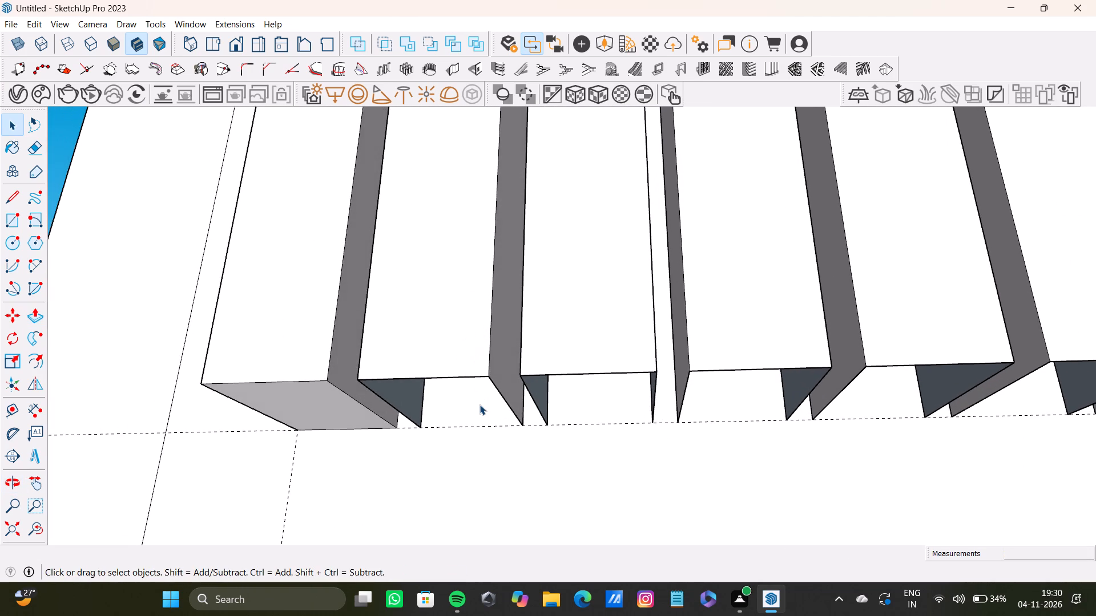
pyautogui.press('r')
pyautogui.click(359, 380)
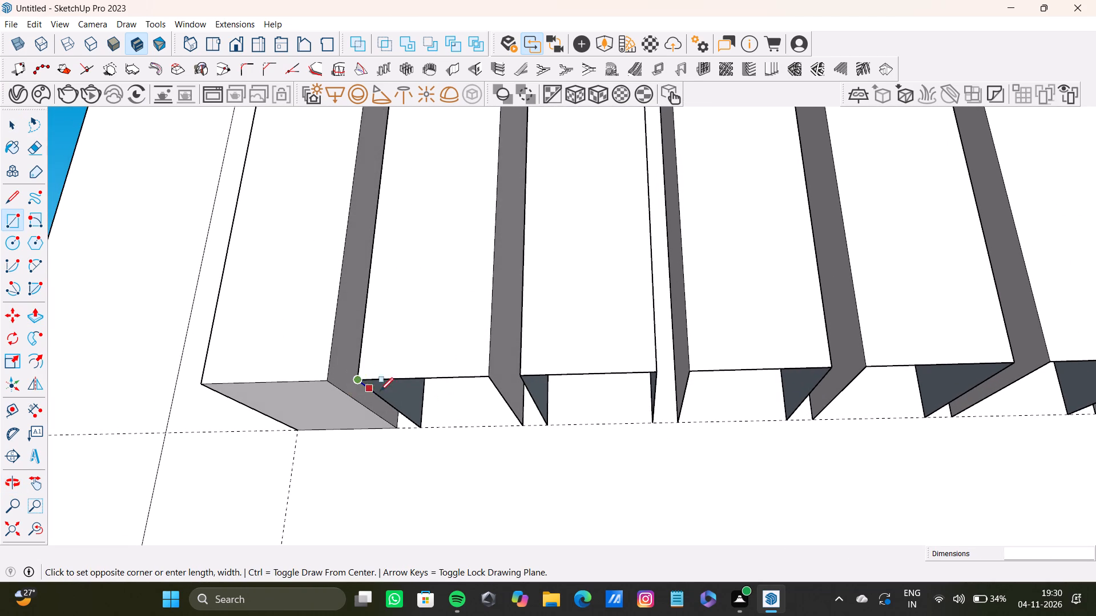
pyautogui.click(521, 427)
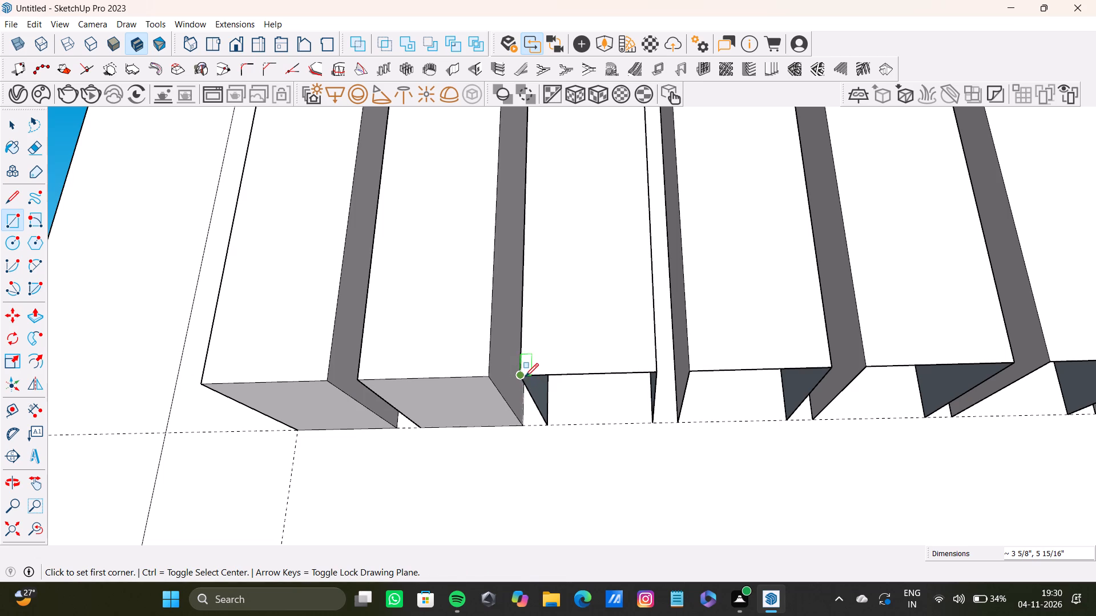
pyautogui.click(526, 375)
pyautogui.click(652, 431)
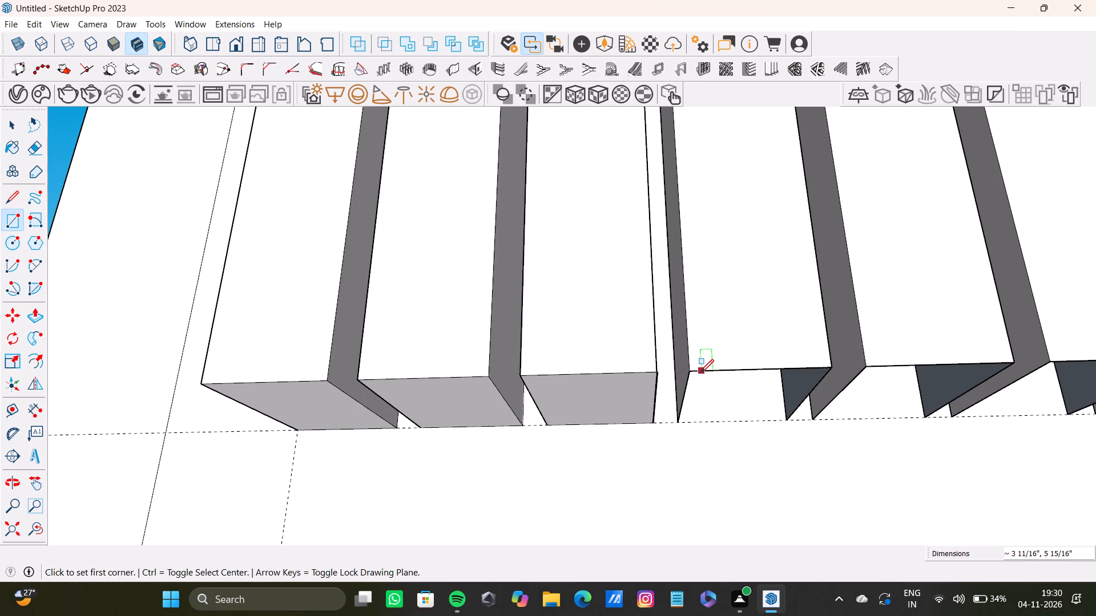
pyautogui.click(689, 372)
pyautogui.click(785, 422)
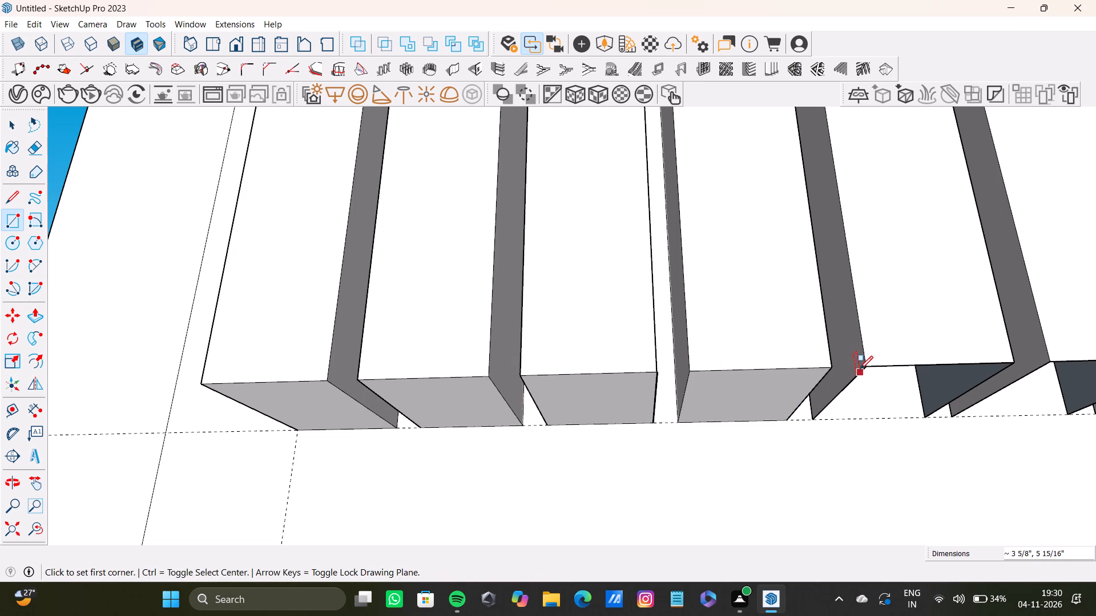
pyautogui.click(867, 370)
pyautogui.keyDown('shift'); pyautogui.moveTo(890, 435); pyautogui.dragTo(732, 415, button='middle'); pyautogui.keyUp('shift')
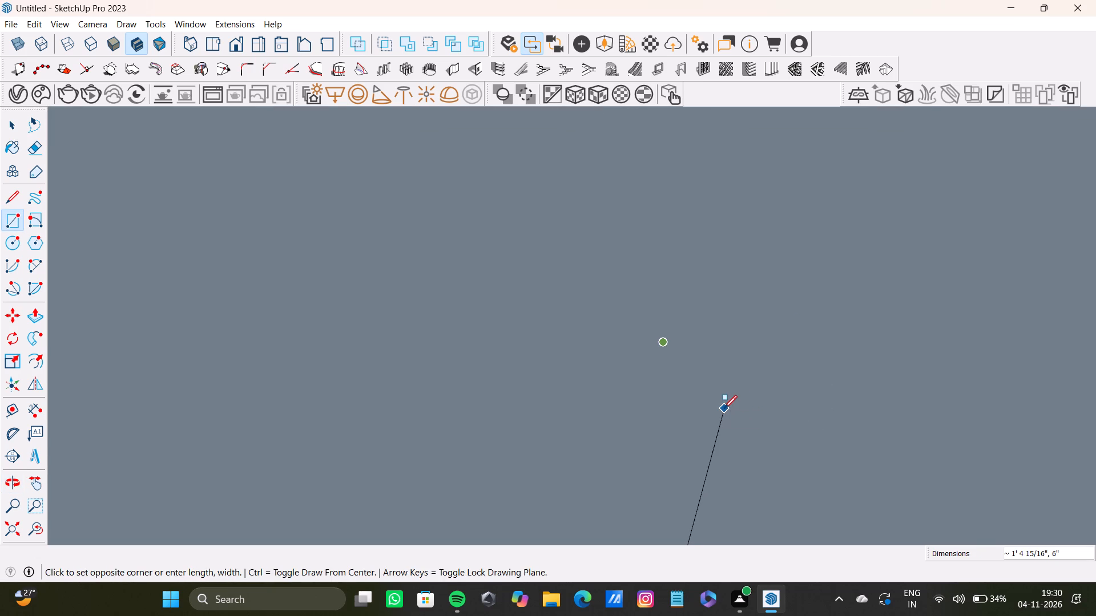
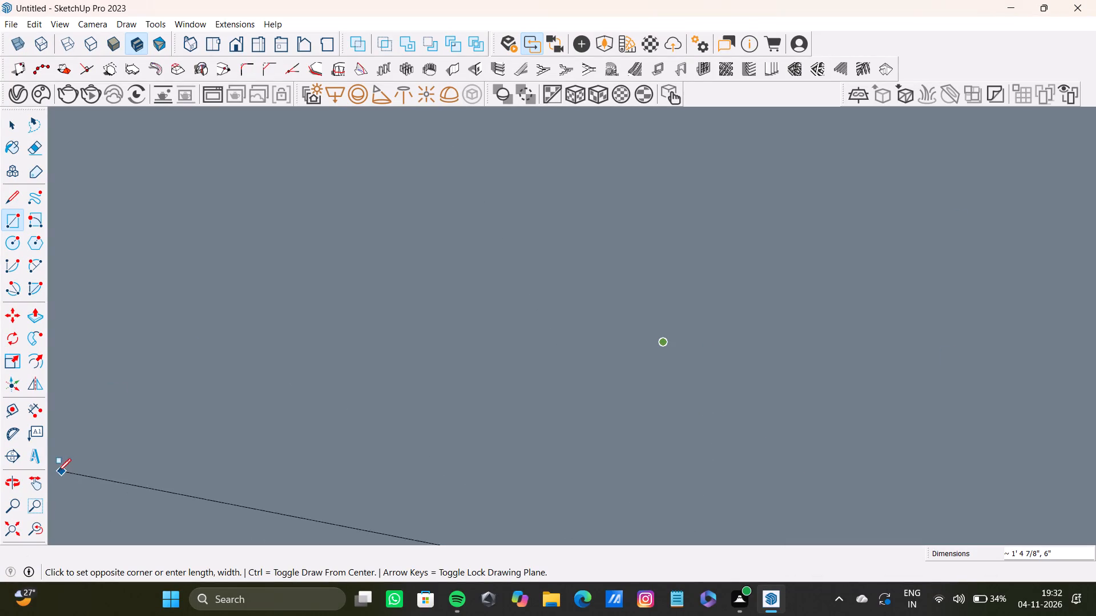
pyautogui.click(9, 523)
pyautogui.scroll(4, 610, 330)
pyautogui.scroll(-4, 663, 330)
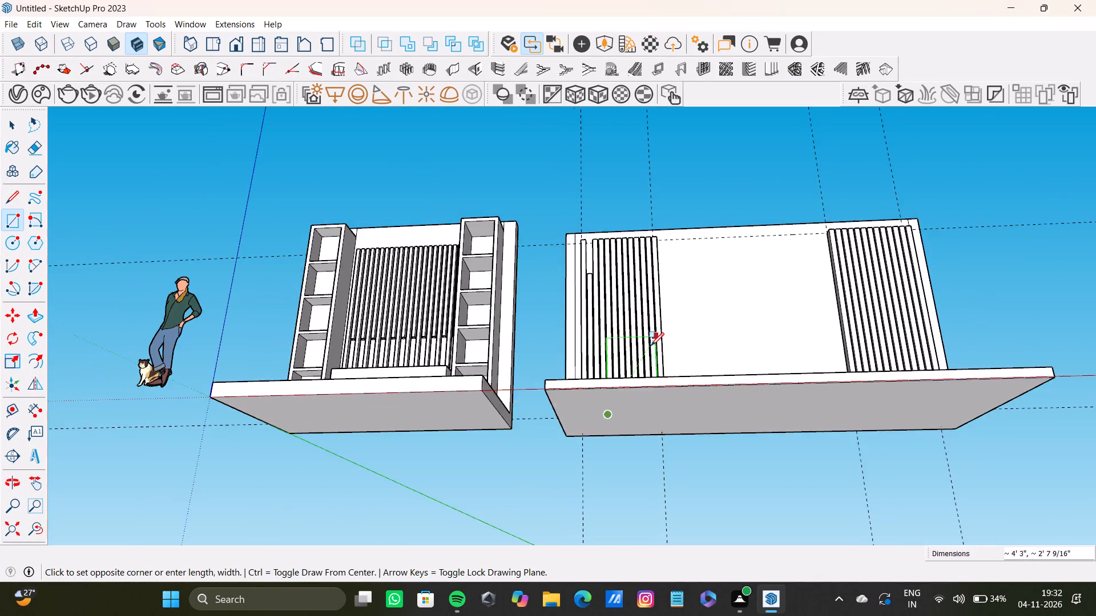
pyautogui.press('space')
# Push the bottom face of the second slat in the large wall's first slat group upward by about 5 3/8".
pyautogui.moveTo(650, 343); pyautogui.dragTo(619, 484, button='middle')
pyautogui.scroll(-1, 619, 484)
pyautogui.scroll(16, 610, 380)
pyautogui.moveTo(587, 424); pyautogui.dragTo(445, 443, button='middle')
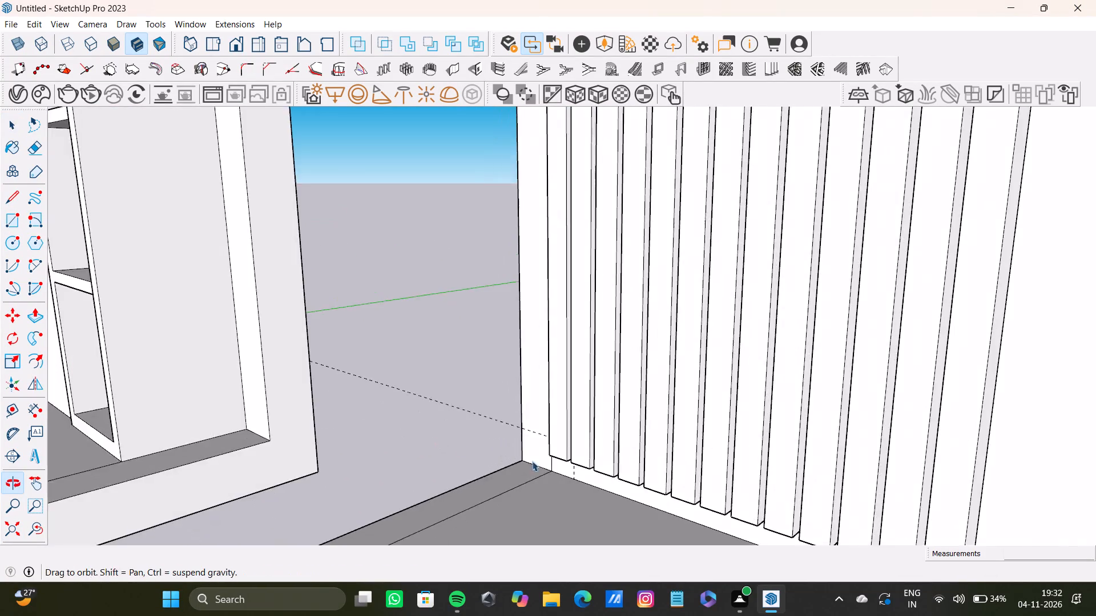
pyautogui.scroll(9, 630, 477)
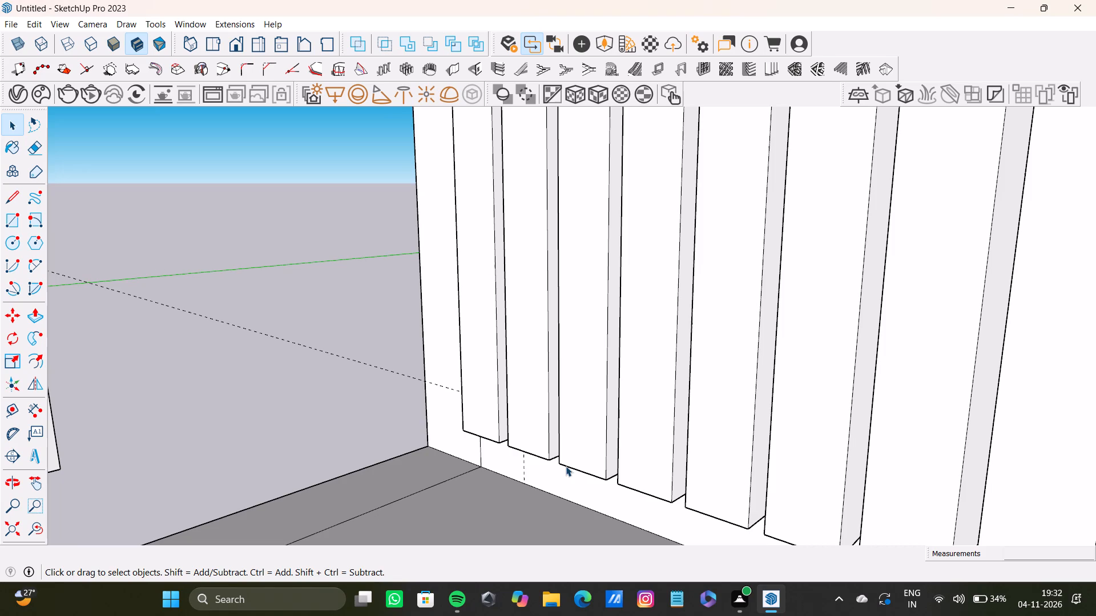
pyautogui.scroll(7, 531, 459)
pyautogui.moveTo(538, 463); pyautogui.dragTo(578, 356, button='middle')
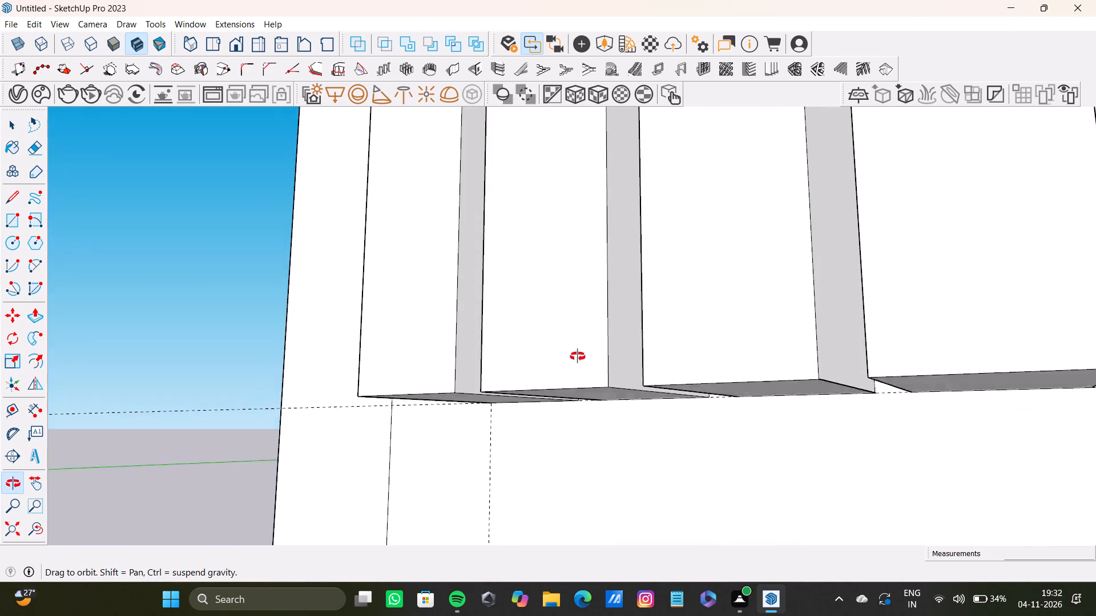
pyautogui.moveTo(578, 356); pyautogui.dragTo(577, 323, button='middle')
pyautogui.click(600, 371)
pyautogui.press('p')
pyautogui.moveTo(599, 368); pyautogui.dragTo(597, 339)
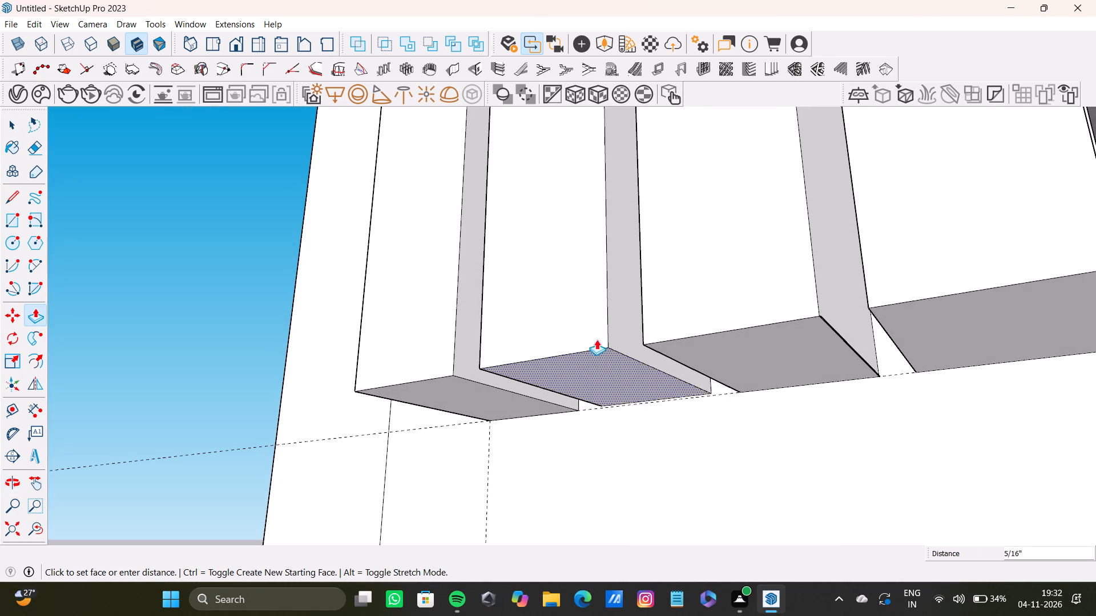
pyautogui.moveTo(597, 339); pyautogui.dragTo(599, 169)
# Push the second slat's bottom face further upward, to roughly a third of the neighbouring slats' height.
pyautogui.scroll(-6, 605, 184)
pyautogui.click(23, 528)
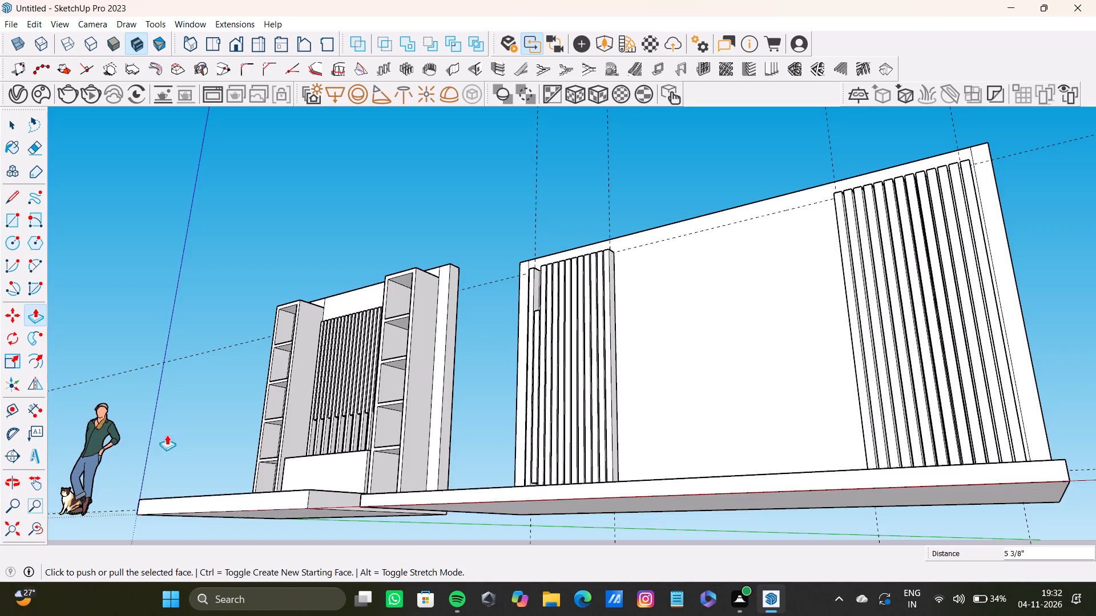
pyautogui.scroll(11, 485, 478)
pyautogui.moveTo(543, 496); pyautogui.dragTo(534, 322)
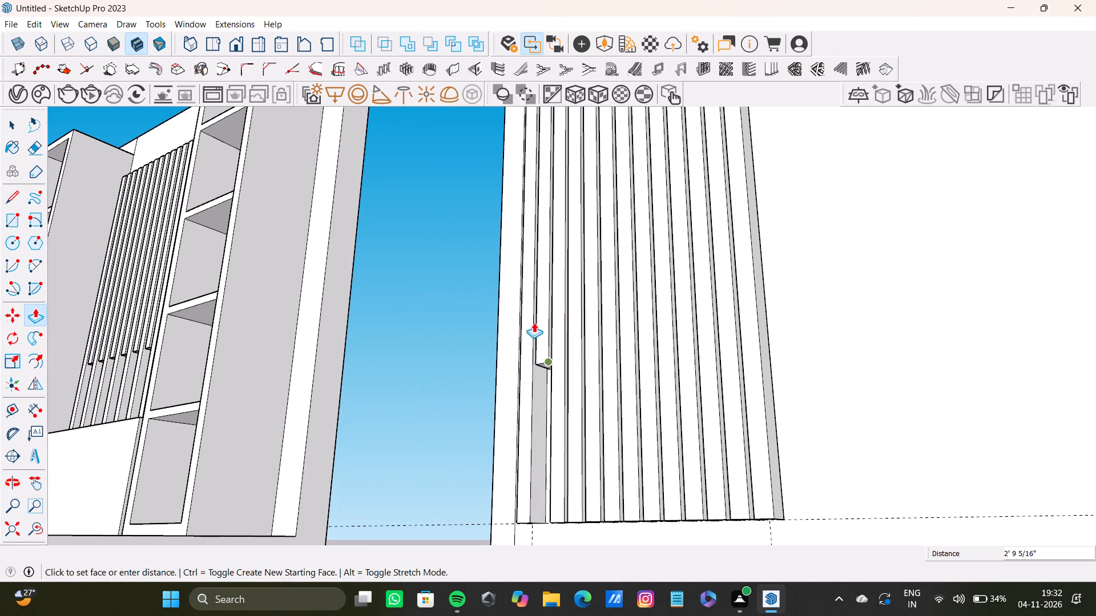
pyautogui.moveTo(534, 322); pyautogui.dragTo(531, 307)
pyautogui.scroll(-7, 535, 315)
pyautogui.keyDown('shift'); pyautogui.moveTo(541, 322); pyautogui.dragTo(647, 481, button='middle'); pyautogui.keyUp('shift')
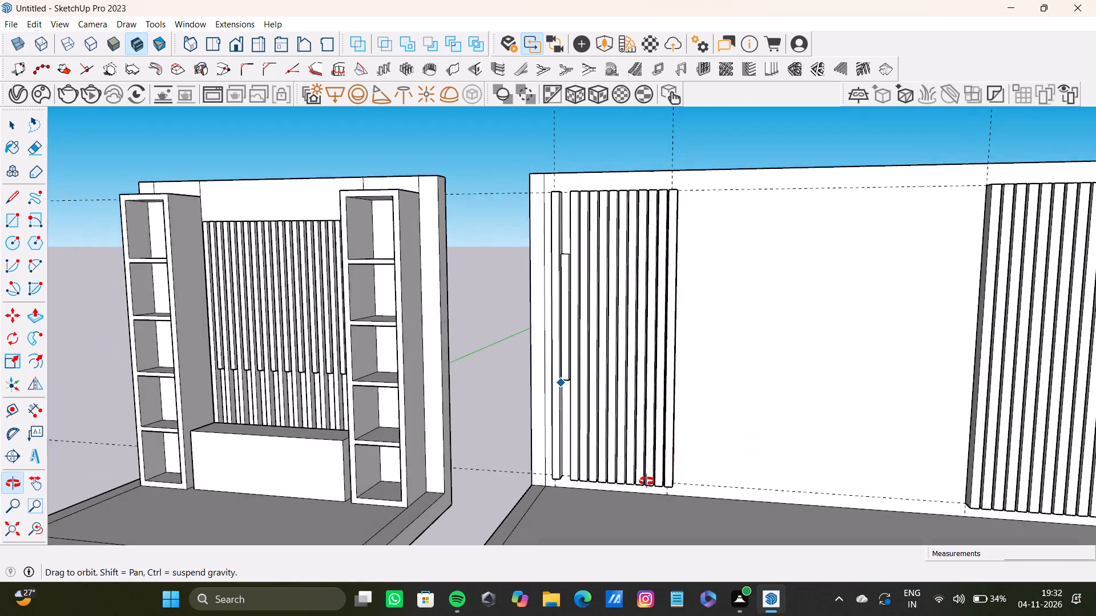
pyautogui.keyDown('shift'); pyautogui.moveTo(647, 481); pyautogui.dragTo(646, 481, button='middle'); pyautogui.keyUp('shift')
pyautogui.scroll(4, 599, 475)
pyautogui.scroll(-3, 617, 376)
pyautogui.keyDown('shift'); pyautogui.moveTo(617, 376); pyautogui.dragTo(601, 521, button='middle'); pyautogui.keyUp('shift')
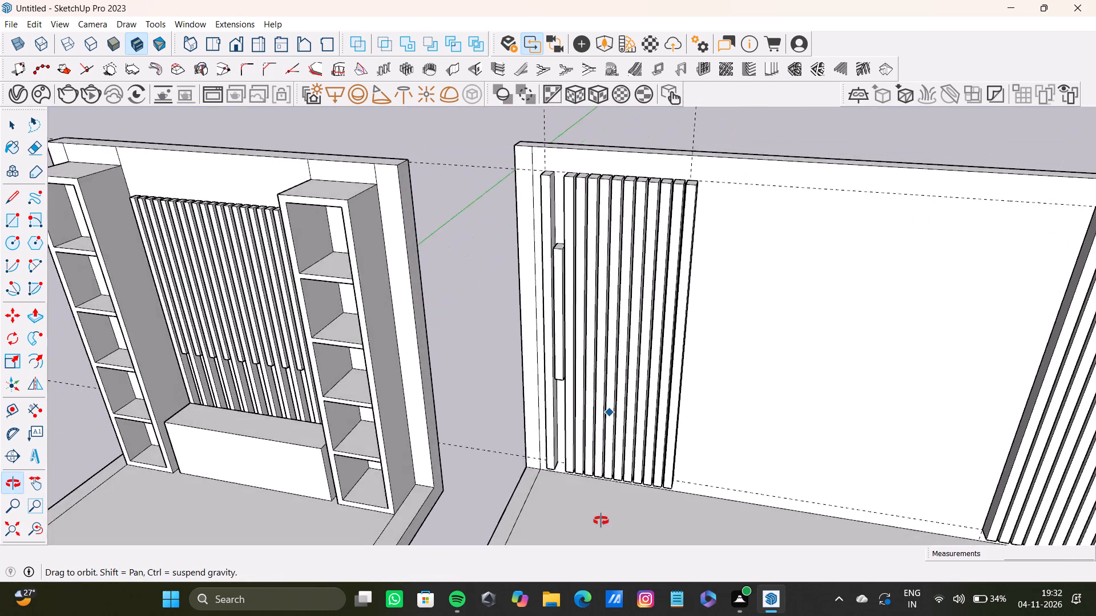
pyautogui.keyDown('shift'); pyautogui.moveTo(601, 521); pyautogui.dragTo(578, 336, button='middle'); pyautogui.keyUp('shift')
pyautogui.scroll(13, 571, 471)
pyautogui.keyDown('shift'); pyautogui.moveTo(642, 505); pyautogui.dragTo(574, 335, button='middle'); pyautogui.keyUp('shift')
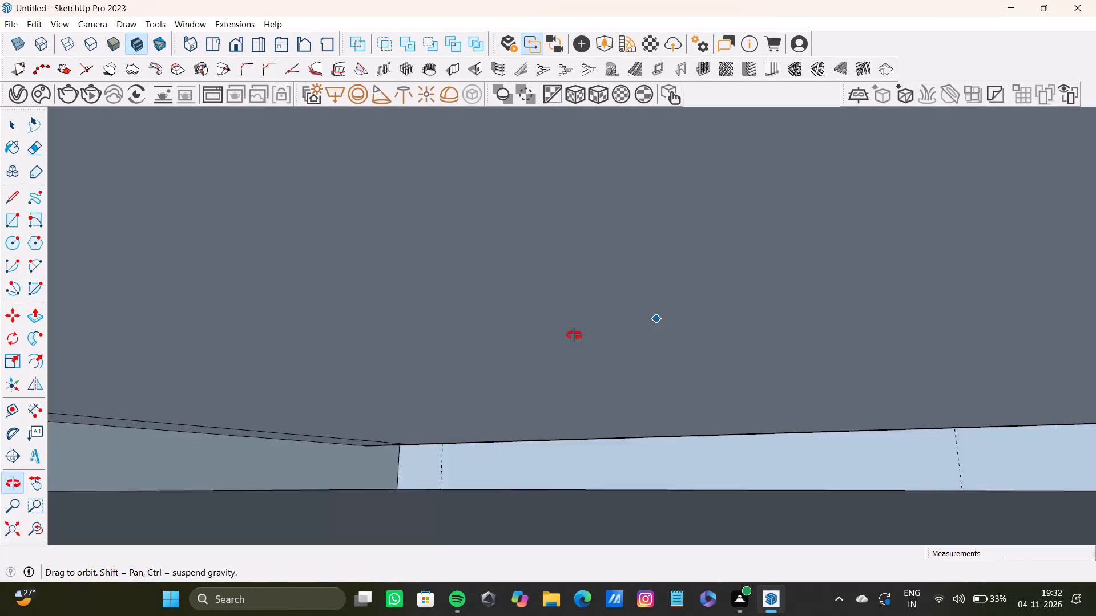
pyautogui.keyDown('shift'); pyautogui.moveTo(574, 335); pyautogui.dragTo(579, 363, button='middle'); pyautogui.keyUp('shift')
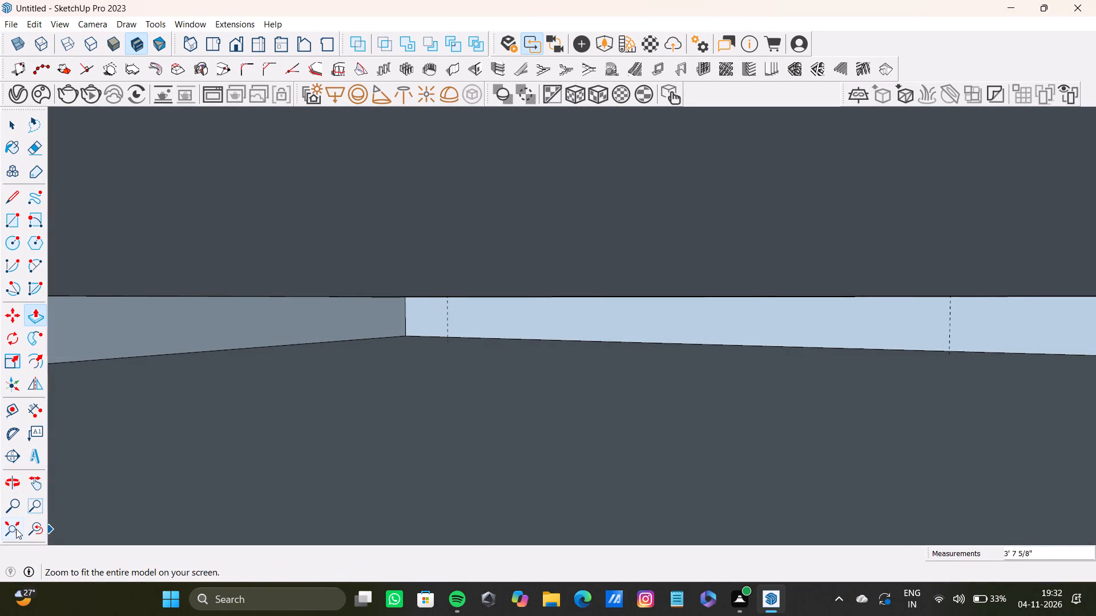
# Close the open undersides of the fifth and sixth slats with corner-to-corner rectangles on their bottom edges.
pyautogui.click(15, 528)
pyautogui.scroll(13, 417, 344)
pyautogui.keyDown('shift'); pyautogui.moveTo(613, 461); pyautogui.dragTo(580, 370, button='middle'); pyautogui.keyUp('shift')
pyautogui.scroll(3, 555, 367)
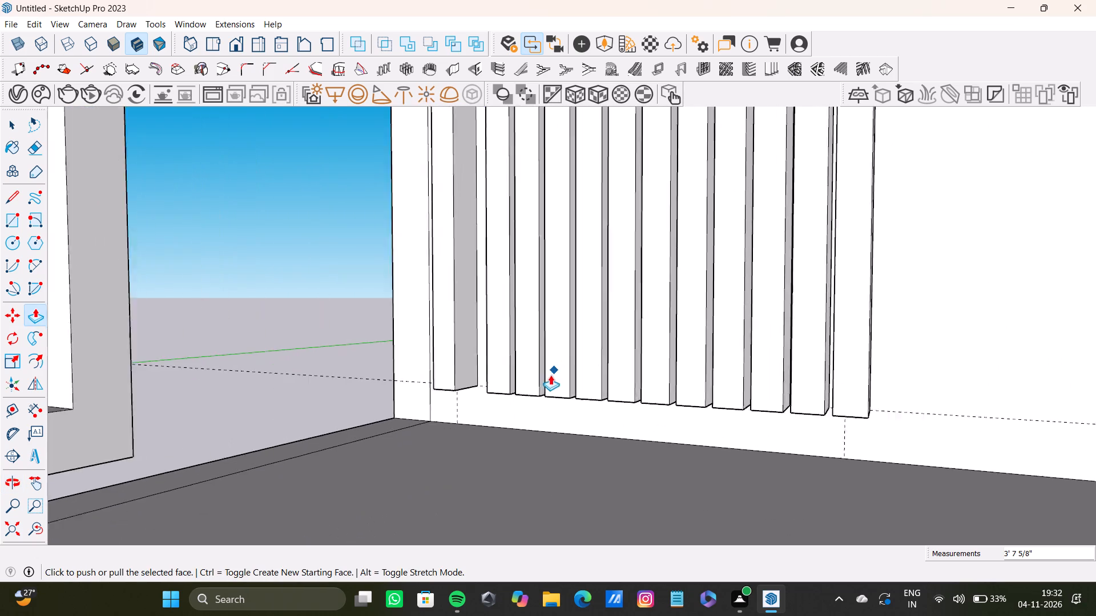
pyautogui.scroll(10, 550, 375)
pyautogui.moveTo(524, 405); pyautogui.dragTo(530, 326, button='middle')
pyautogui.scroll(4, 601, 322)
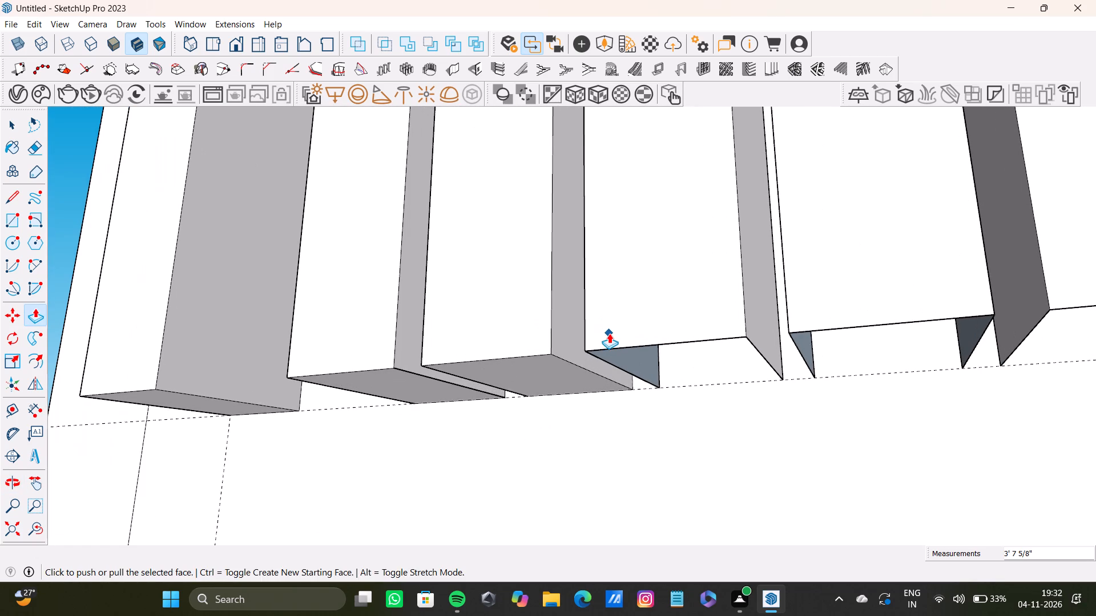
pyautogui.press('r')
pyautogui.click(585, 353)
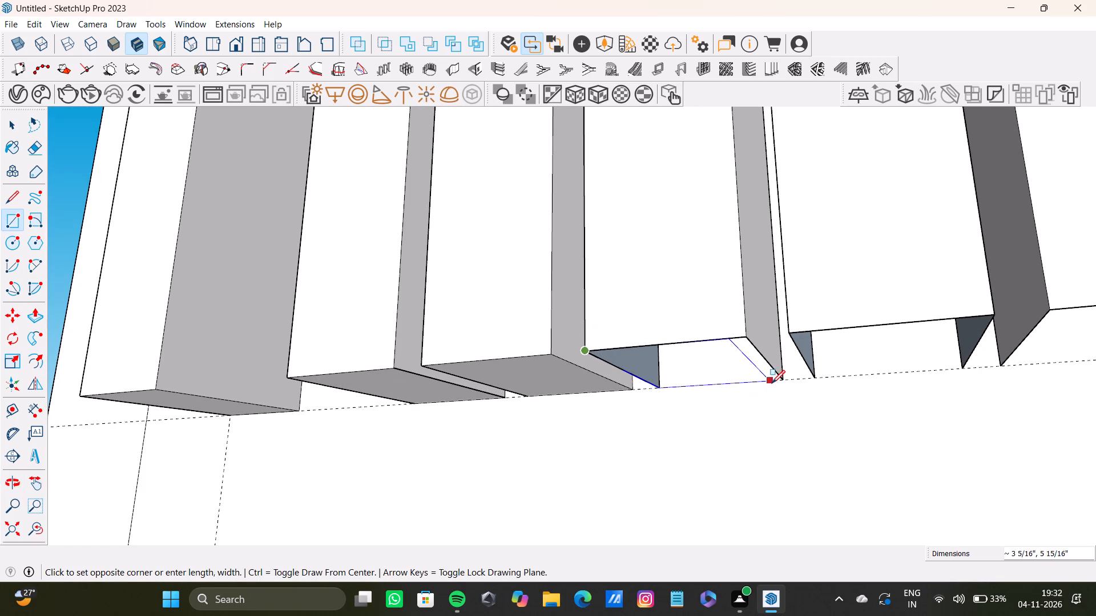
pyautogui.click(780, 377)
pyautogui.click(794, 334)
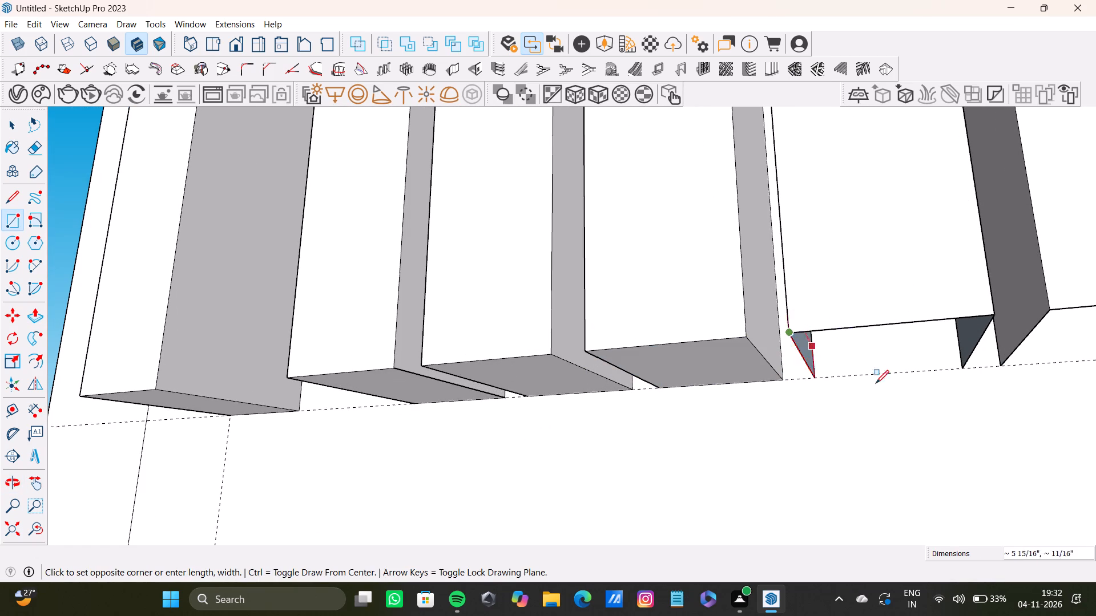
pyautogui.click(966, 363)
# Close the open undersides of the seventh and eighth slats with rectangles, the last about 3 11/16" by 5 15/16".
pyautogui.scroll(-3, 865, 345)
pyautogui.keyDown('shift'); pyautogui.moveTo(851, 350); pyautogui.dragTo(440, 359, button='middle'); pyautogui.keyUp('shift')
pyautogui.click(504, 330)
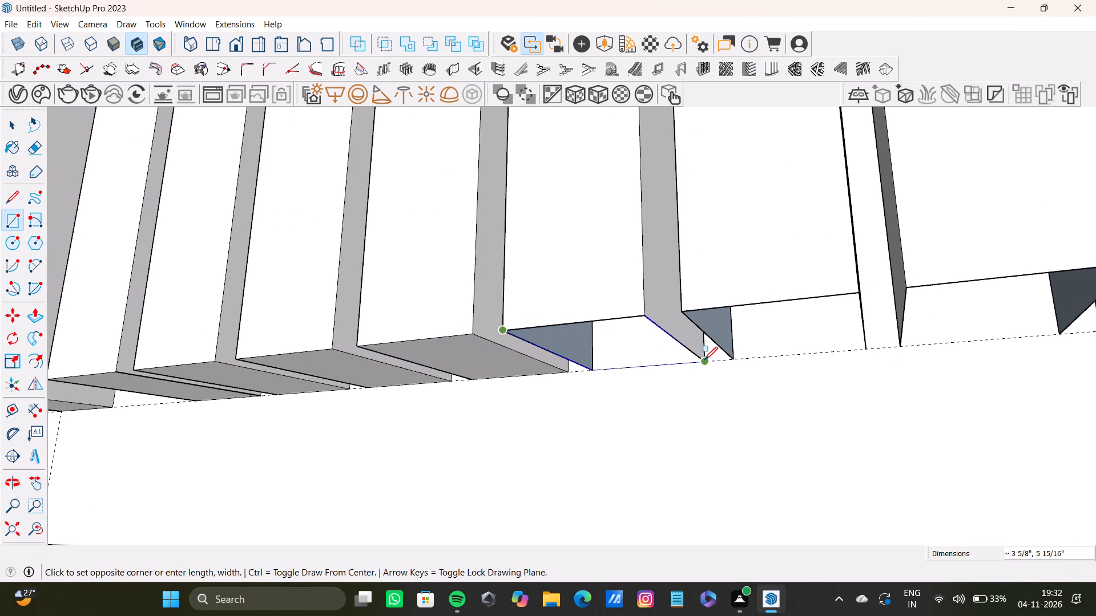
pyautogui.click(704, 360)
pyautogui.click(683, 311)
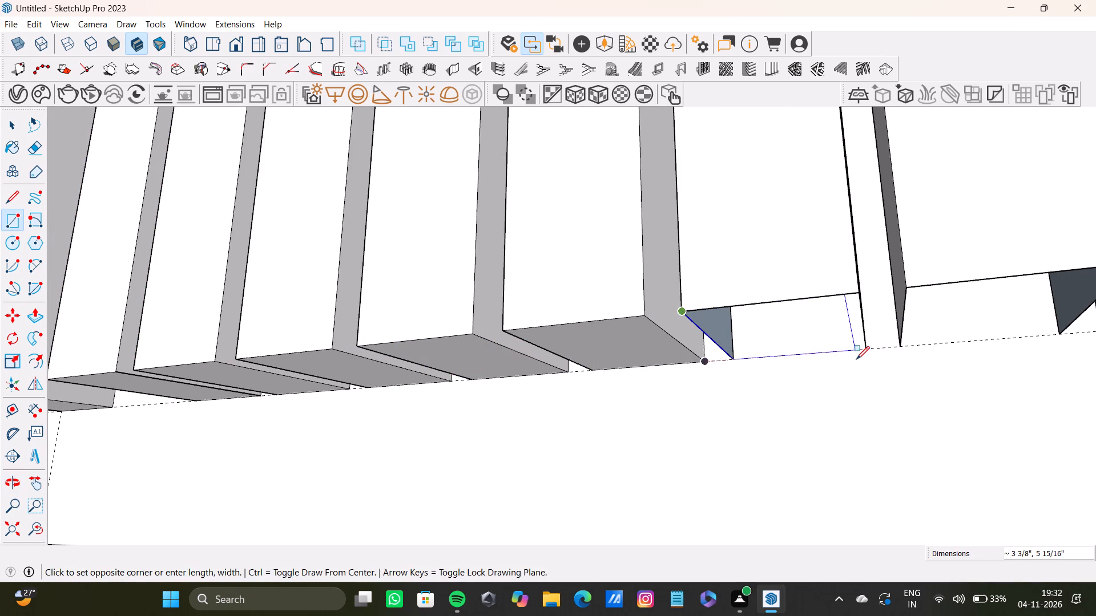
pyautogui.click(864, 357)
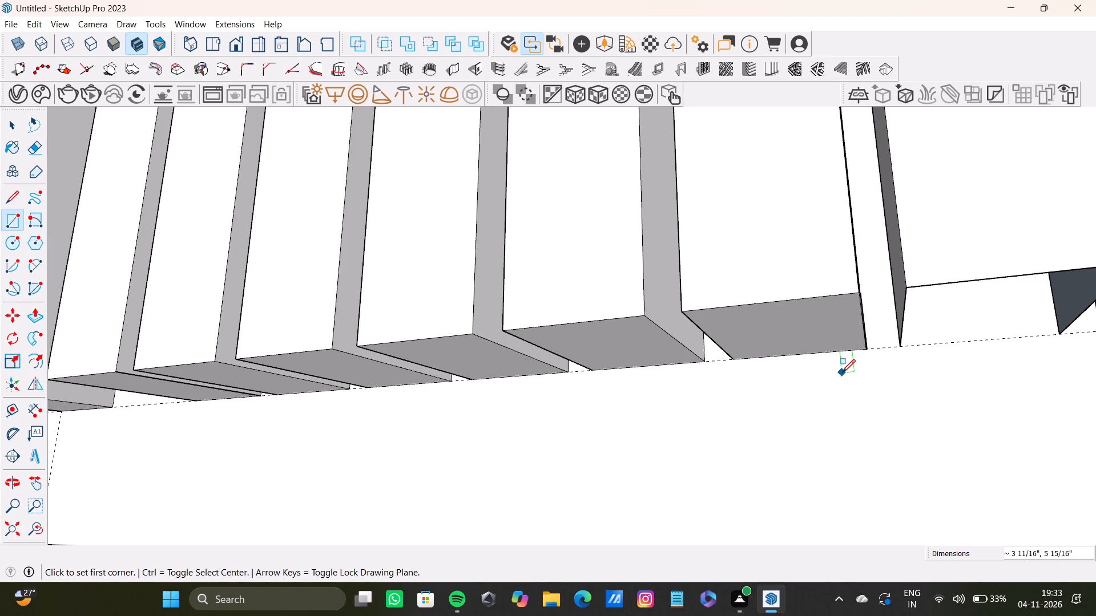
# Close the open underside of the ninth slat with a rectangle.
pyautogui.scroll(-6, 646, 344)
pyautogui.scroll(4, 937, 313)
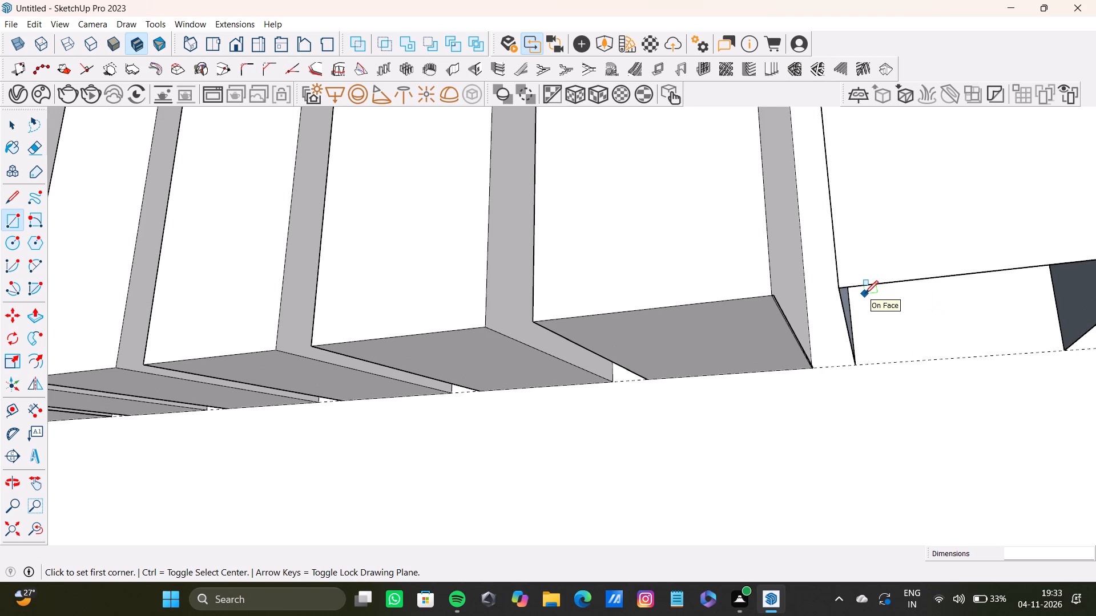
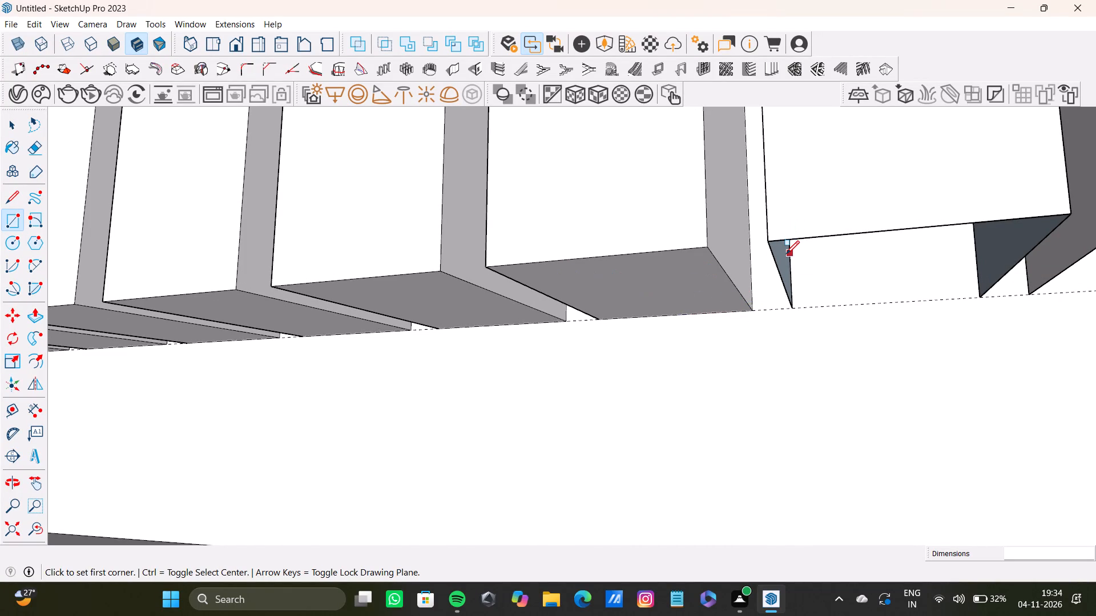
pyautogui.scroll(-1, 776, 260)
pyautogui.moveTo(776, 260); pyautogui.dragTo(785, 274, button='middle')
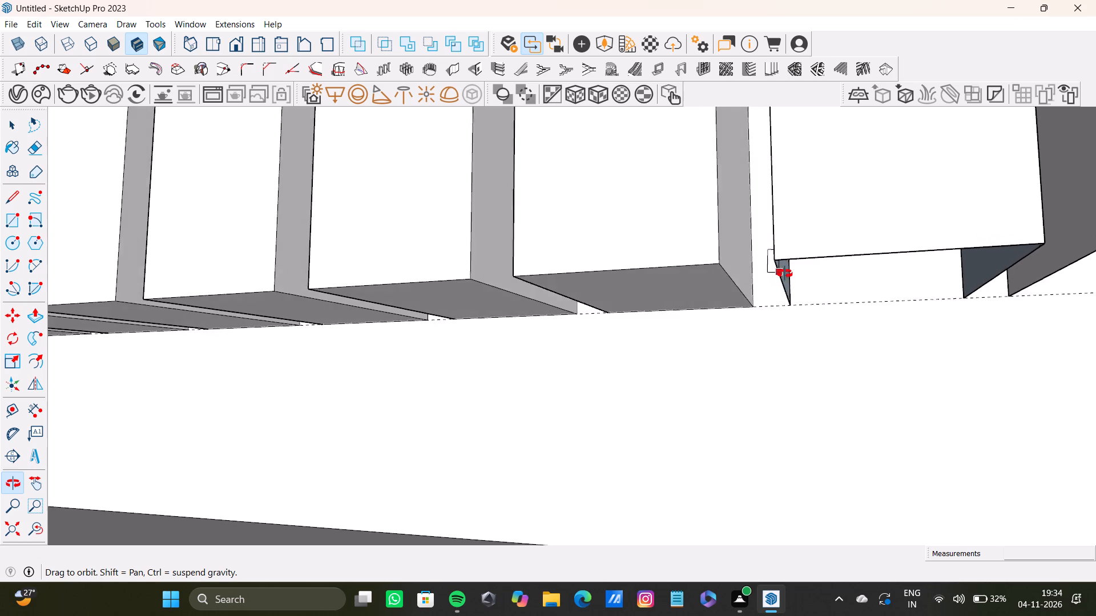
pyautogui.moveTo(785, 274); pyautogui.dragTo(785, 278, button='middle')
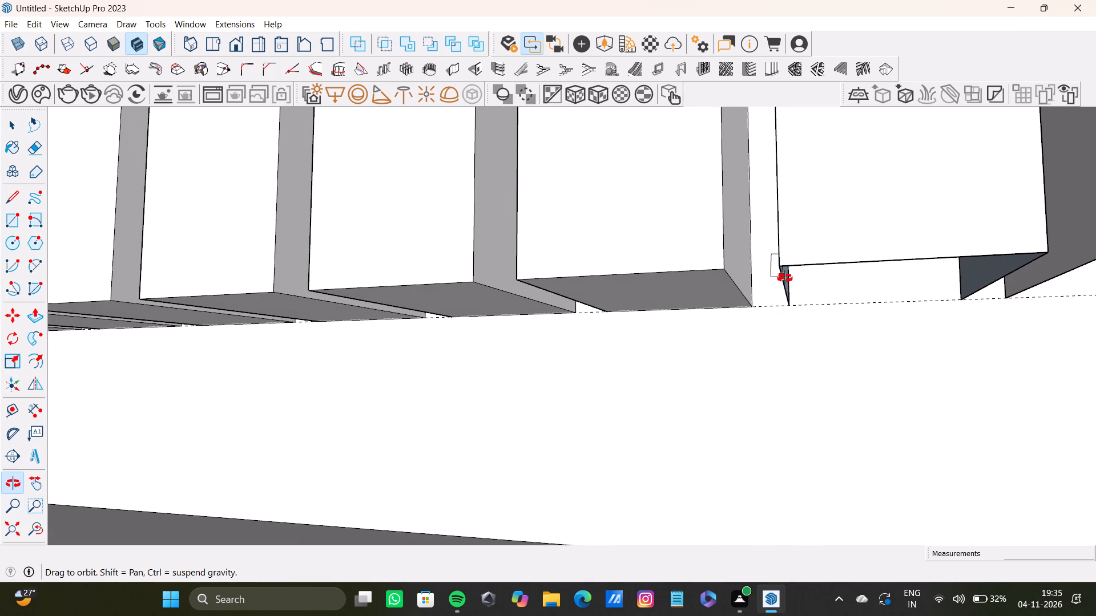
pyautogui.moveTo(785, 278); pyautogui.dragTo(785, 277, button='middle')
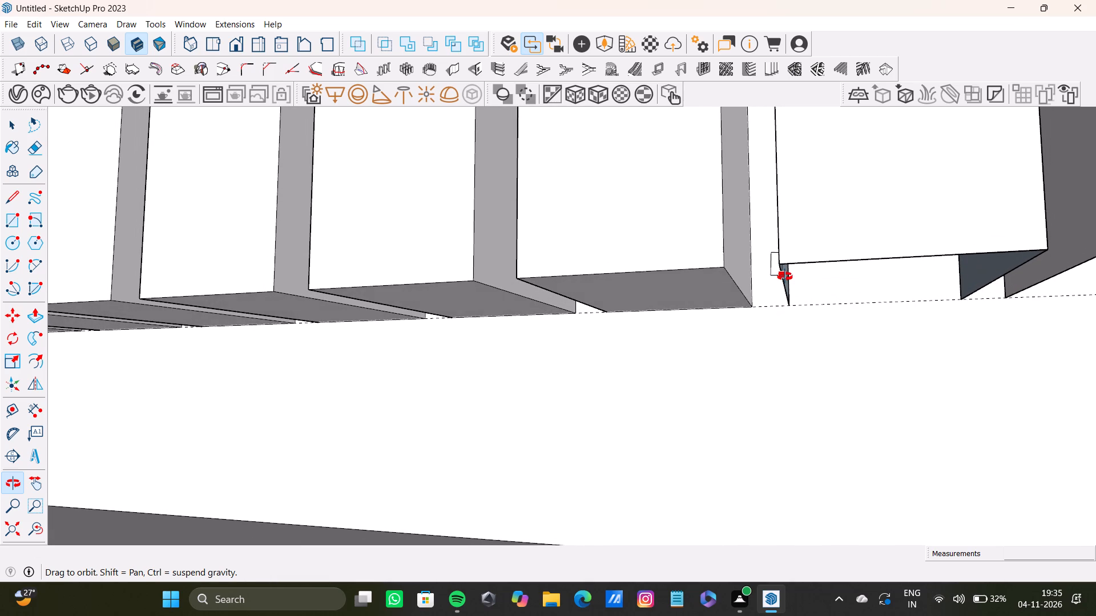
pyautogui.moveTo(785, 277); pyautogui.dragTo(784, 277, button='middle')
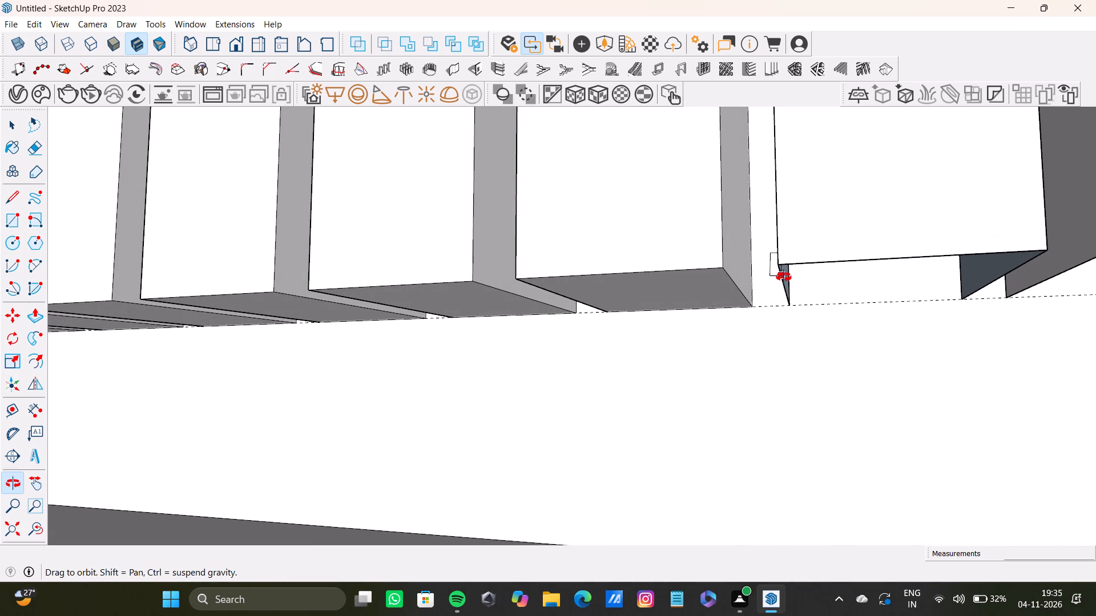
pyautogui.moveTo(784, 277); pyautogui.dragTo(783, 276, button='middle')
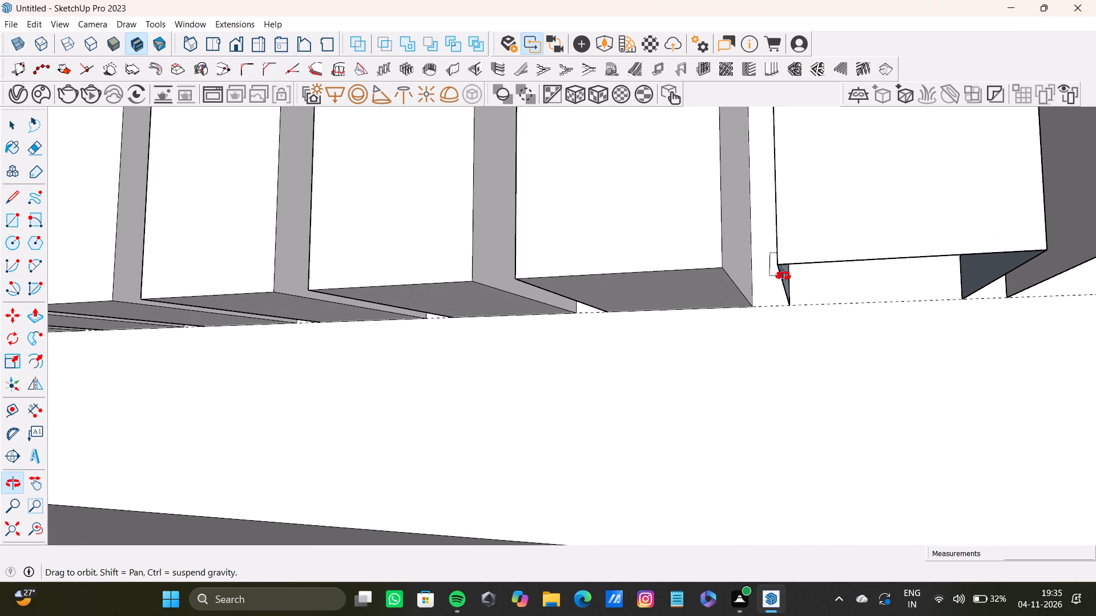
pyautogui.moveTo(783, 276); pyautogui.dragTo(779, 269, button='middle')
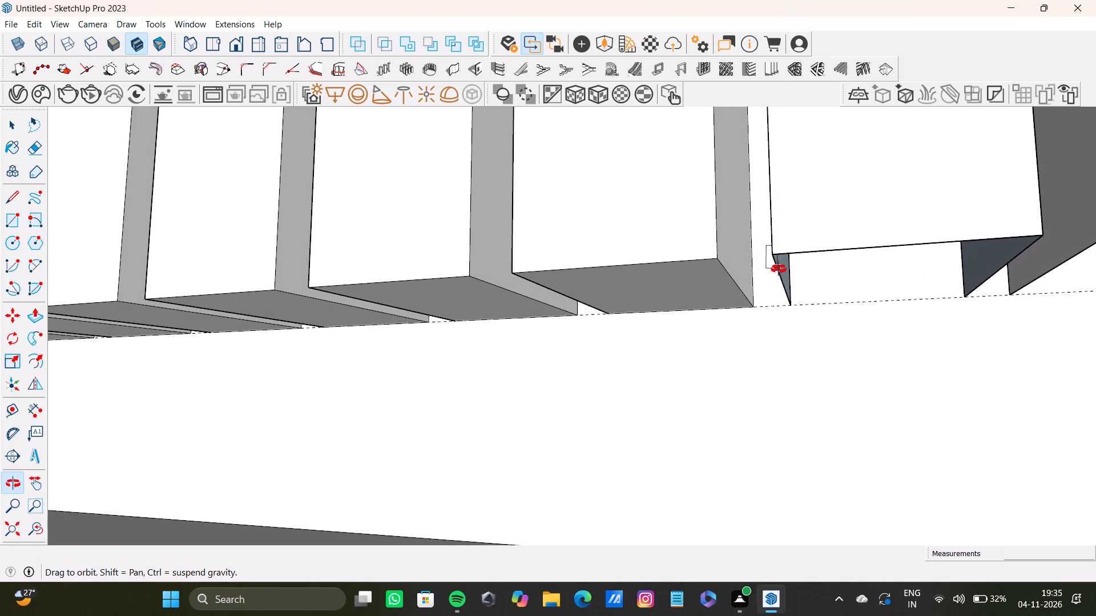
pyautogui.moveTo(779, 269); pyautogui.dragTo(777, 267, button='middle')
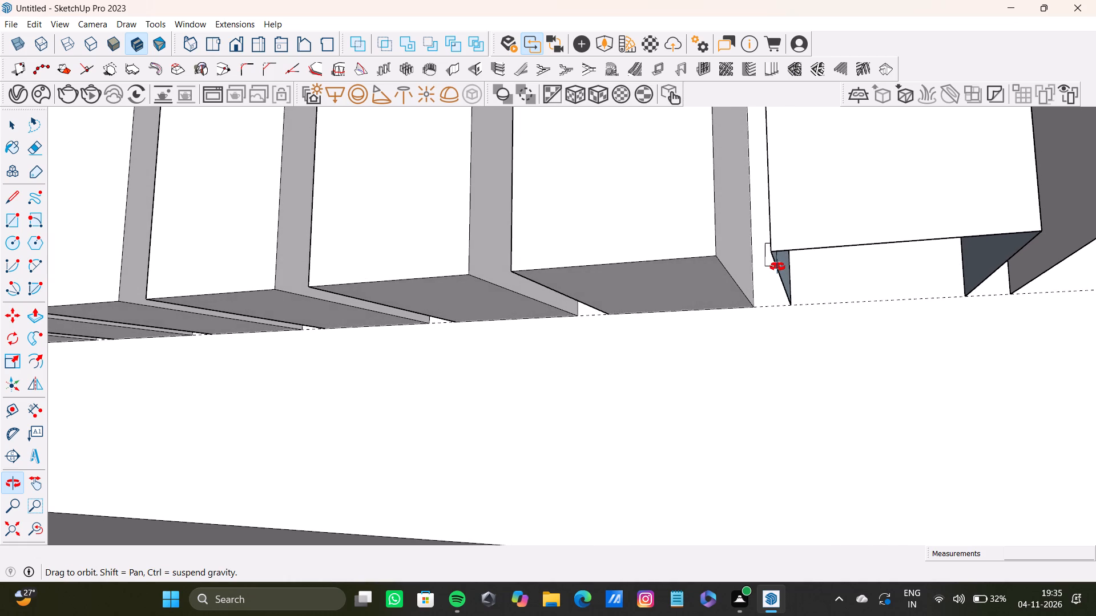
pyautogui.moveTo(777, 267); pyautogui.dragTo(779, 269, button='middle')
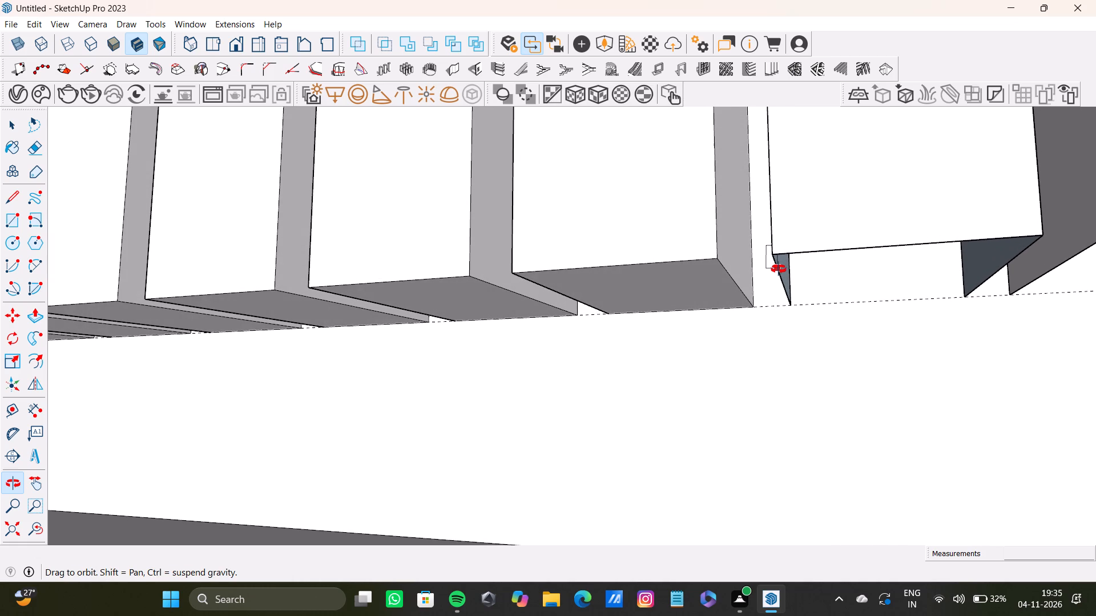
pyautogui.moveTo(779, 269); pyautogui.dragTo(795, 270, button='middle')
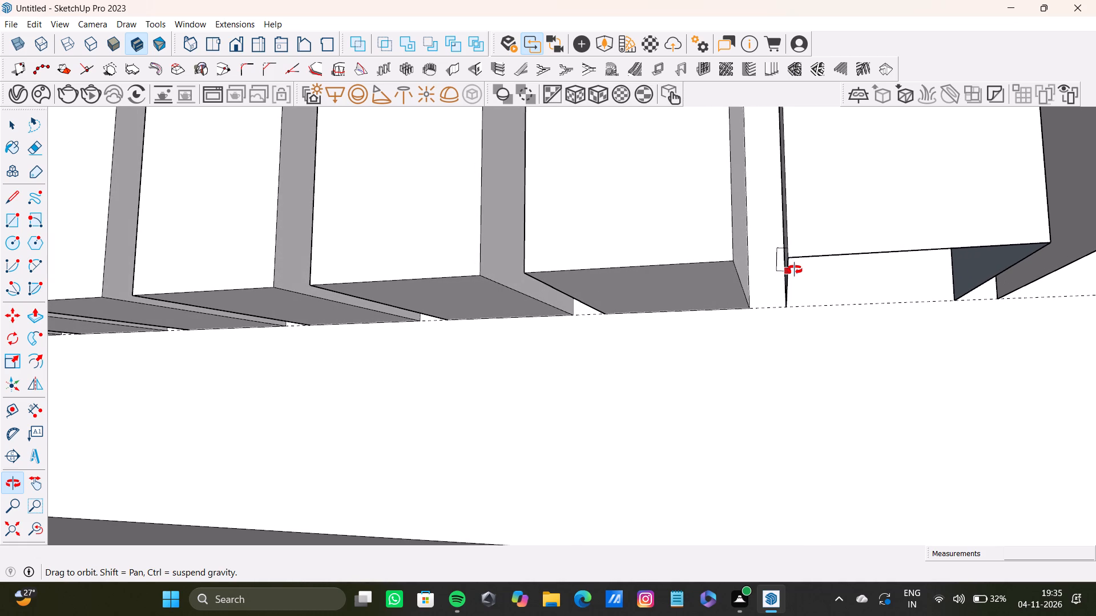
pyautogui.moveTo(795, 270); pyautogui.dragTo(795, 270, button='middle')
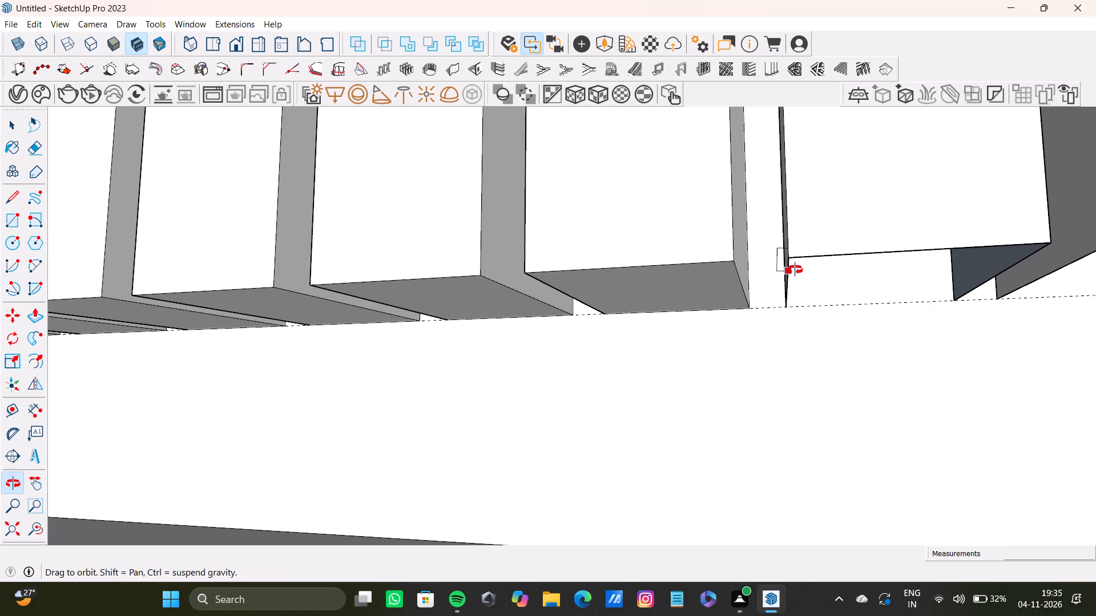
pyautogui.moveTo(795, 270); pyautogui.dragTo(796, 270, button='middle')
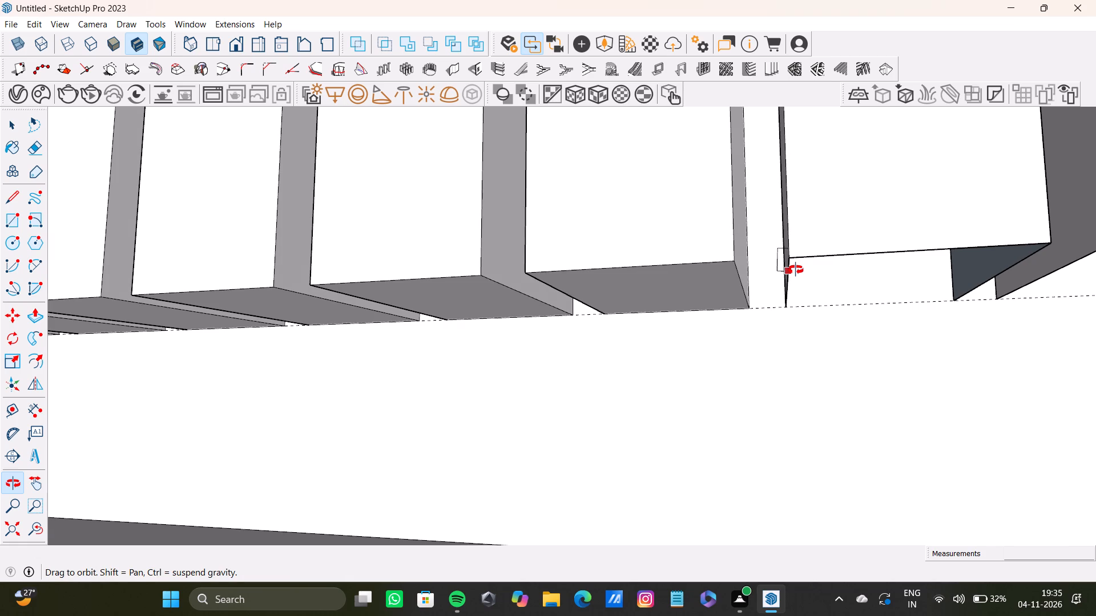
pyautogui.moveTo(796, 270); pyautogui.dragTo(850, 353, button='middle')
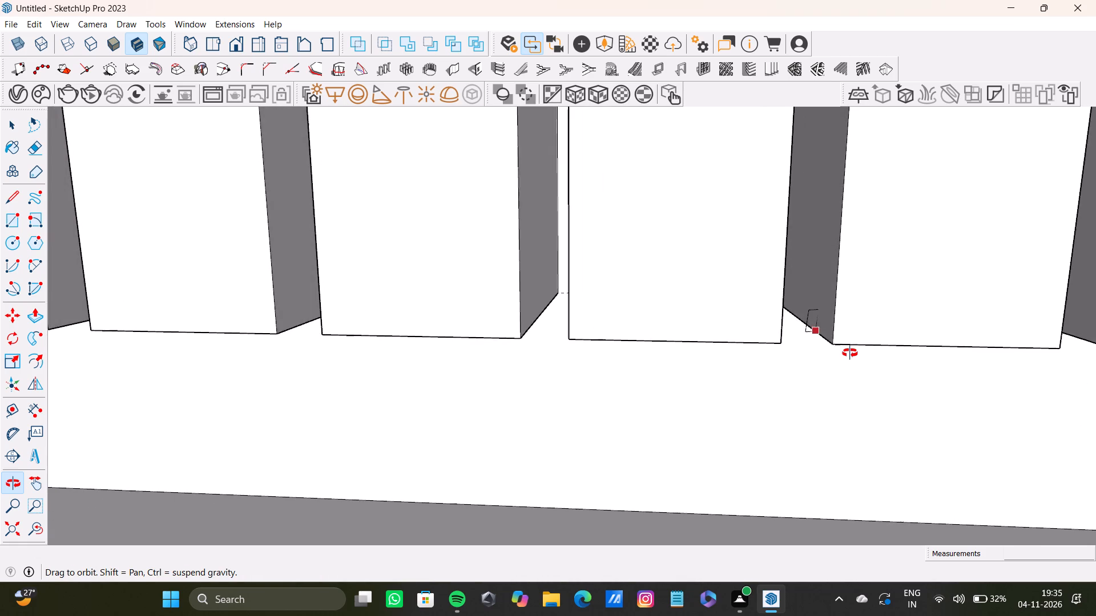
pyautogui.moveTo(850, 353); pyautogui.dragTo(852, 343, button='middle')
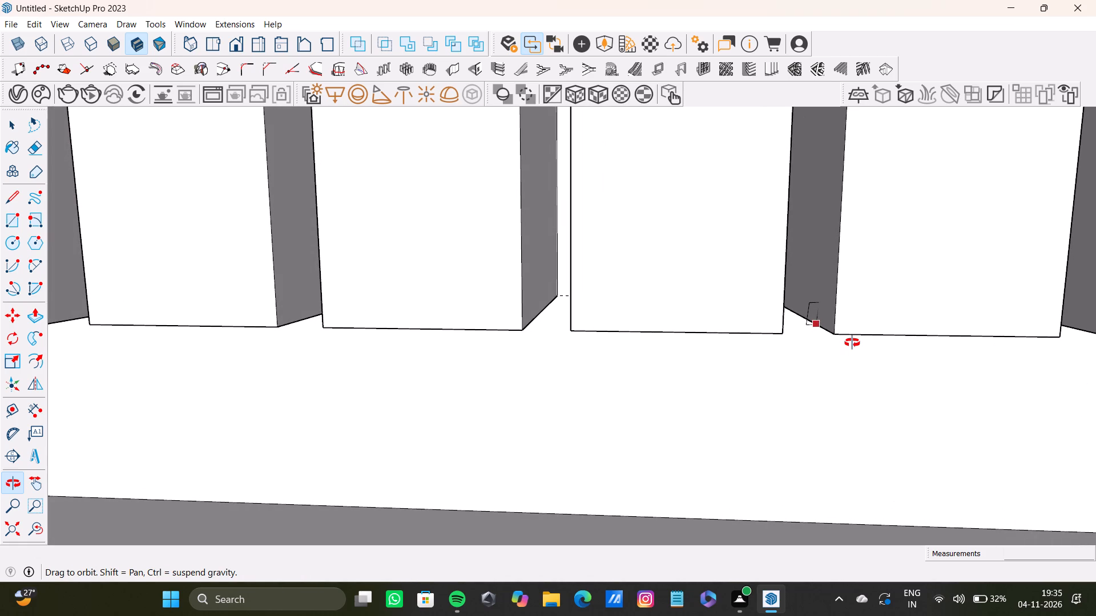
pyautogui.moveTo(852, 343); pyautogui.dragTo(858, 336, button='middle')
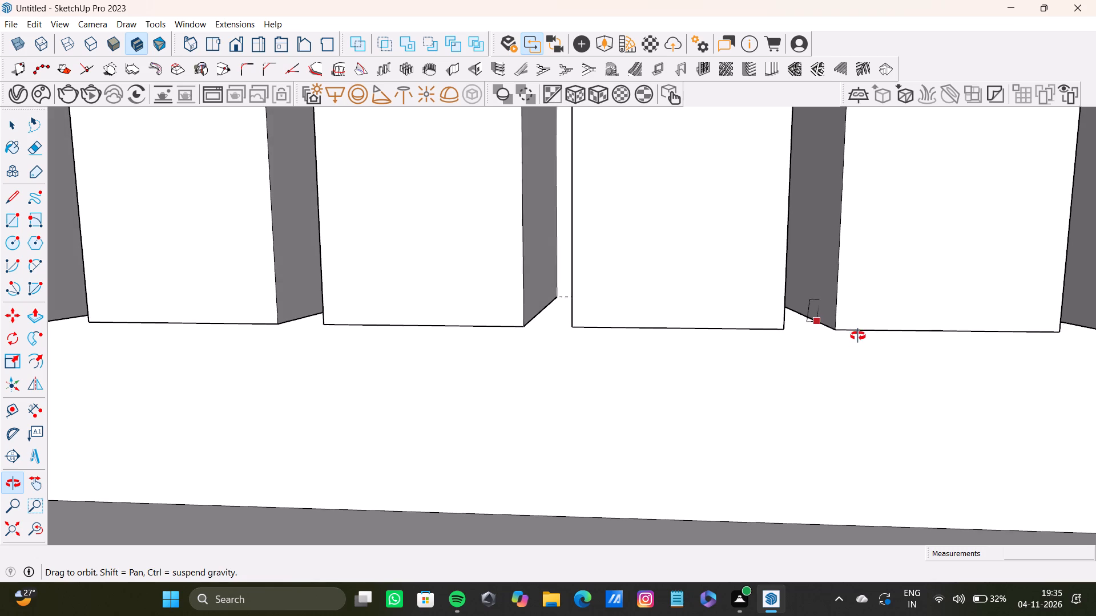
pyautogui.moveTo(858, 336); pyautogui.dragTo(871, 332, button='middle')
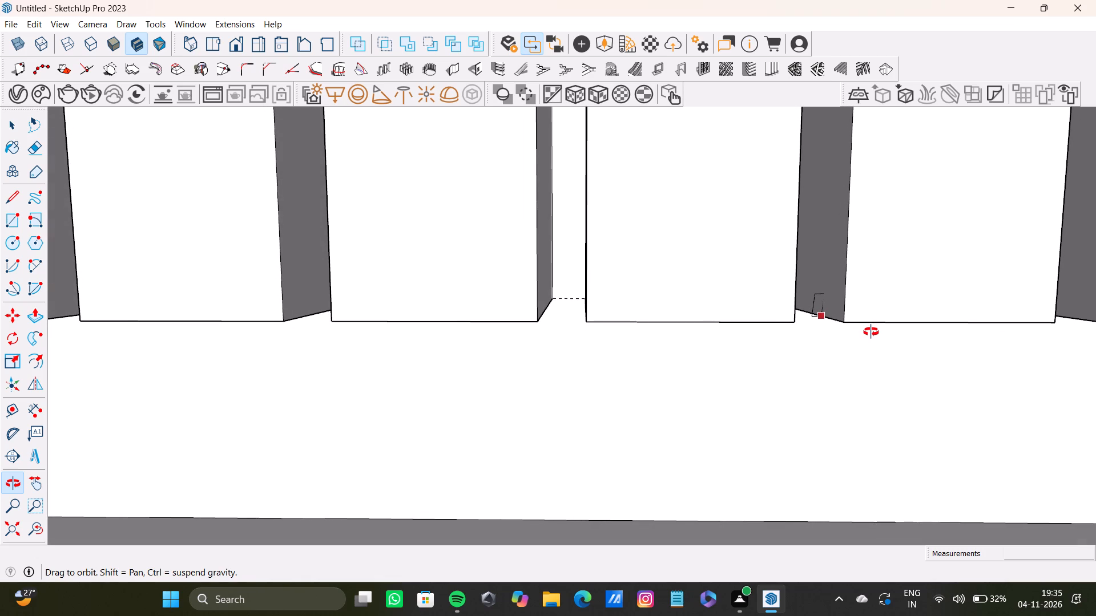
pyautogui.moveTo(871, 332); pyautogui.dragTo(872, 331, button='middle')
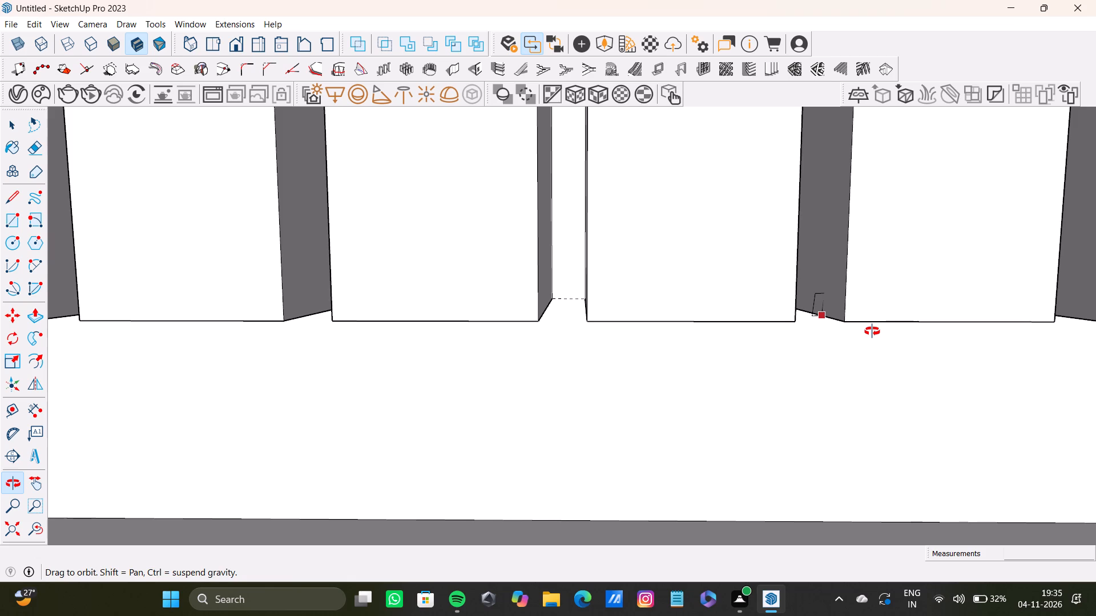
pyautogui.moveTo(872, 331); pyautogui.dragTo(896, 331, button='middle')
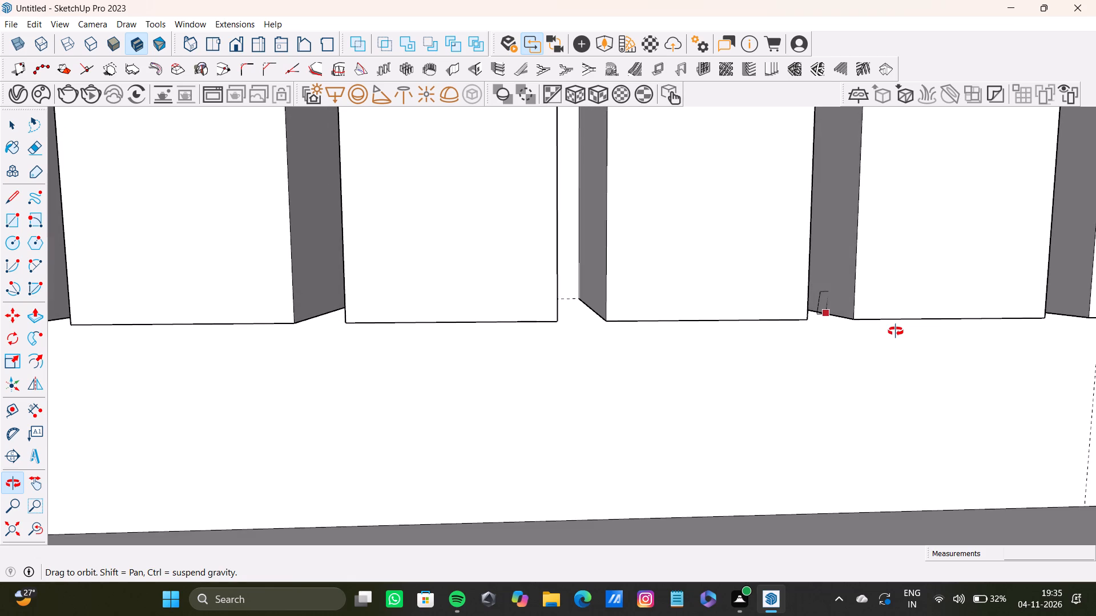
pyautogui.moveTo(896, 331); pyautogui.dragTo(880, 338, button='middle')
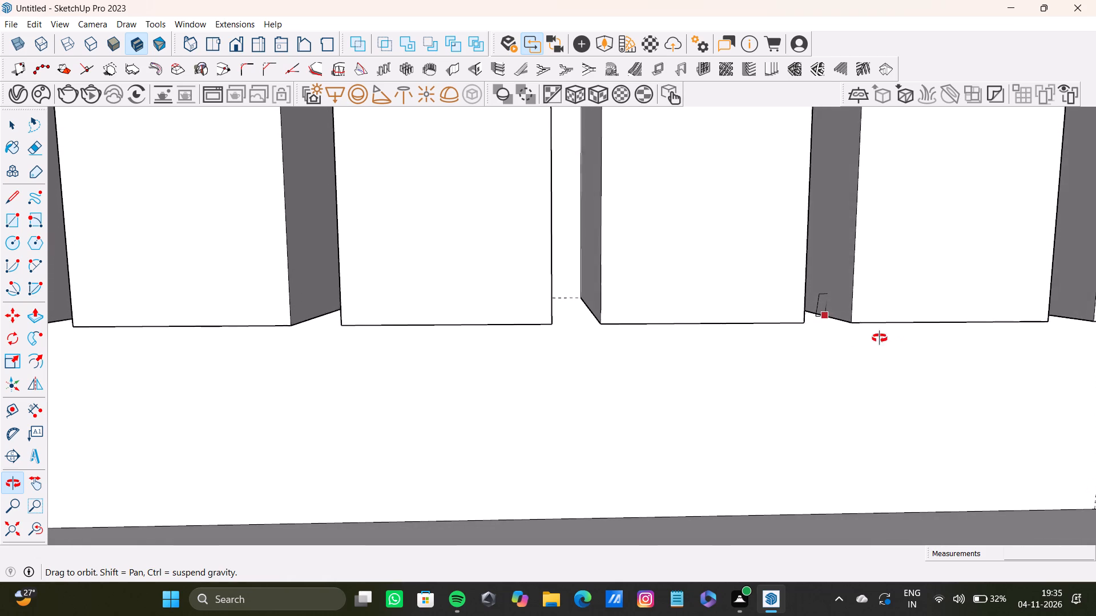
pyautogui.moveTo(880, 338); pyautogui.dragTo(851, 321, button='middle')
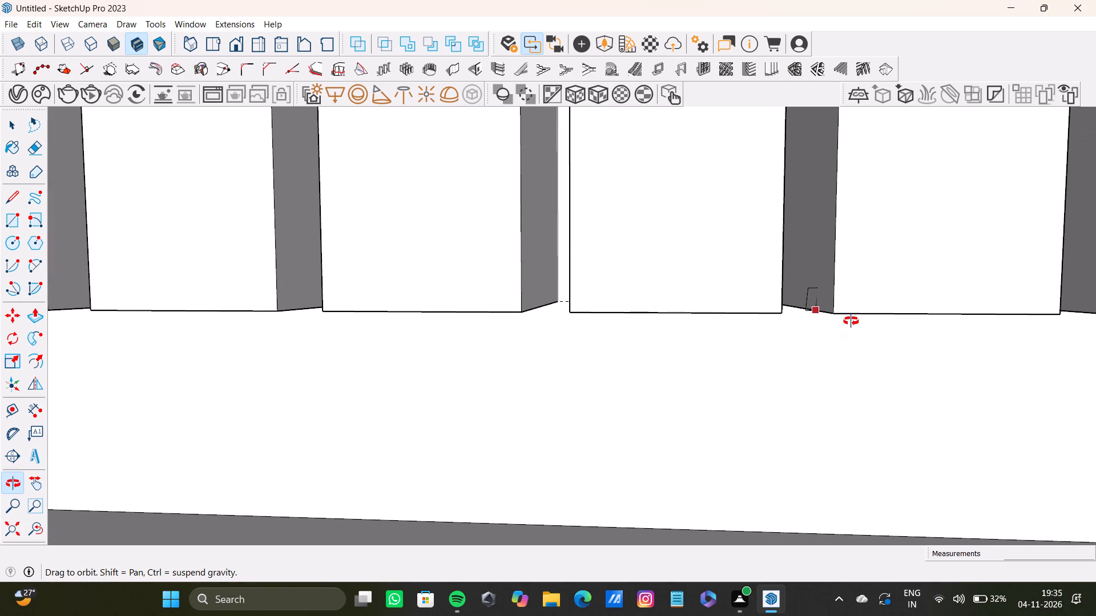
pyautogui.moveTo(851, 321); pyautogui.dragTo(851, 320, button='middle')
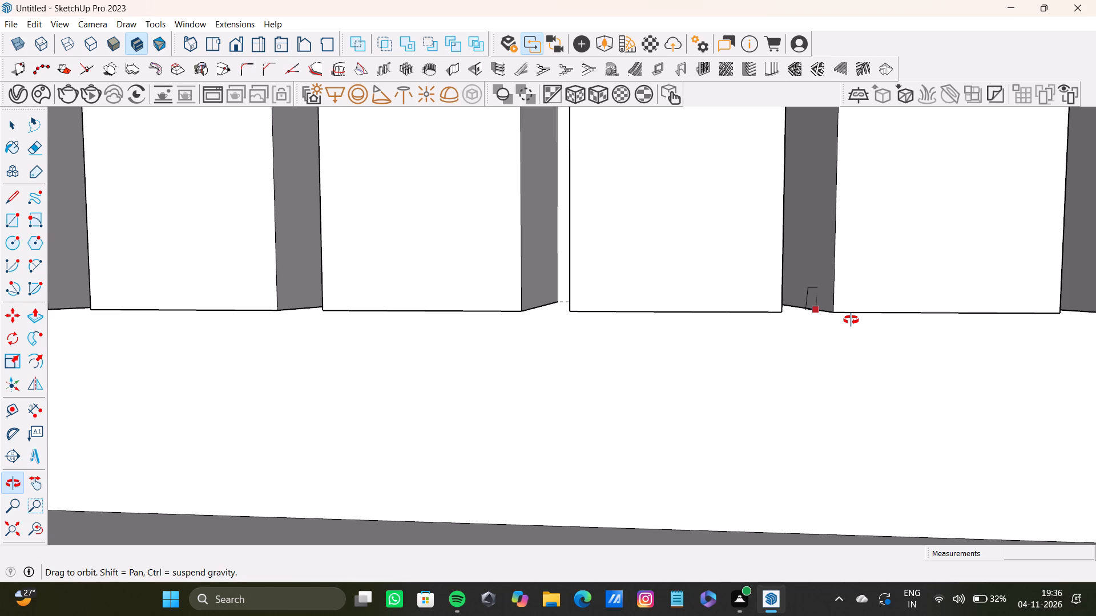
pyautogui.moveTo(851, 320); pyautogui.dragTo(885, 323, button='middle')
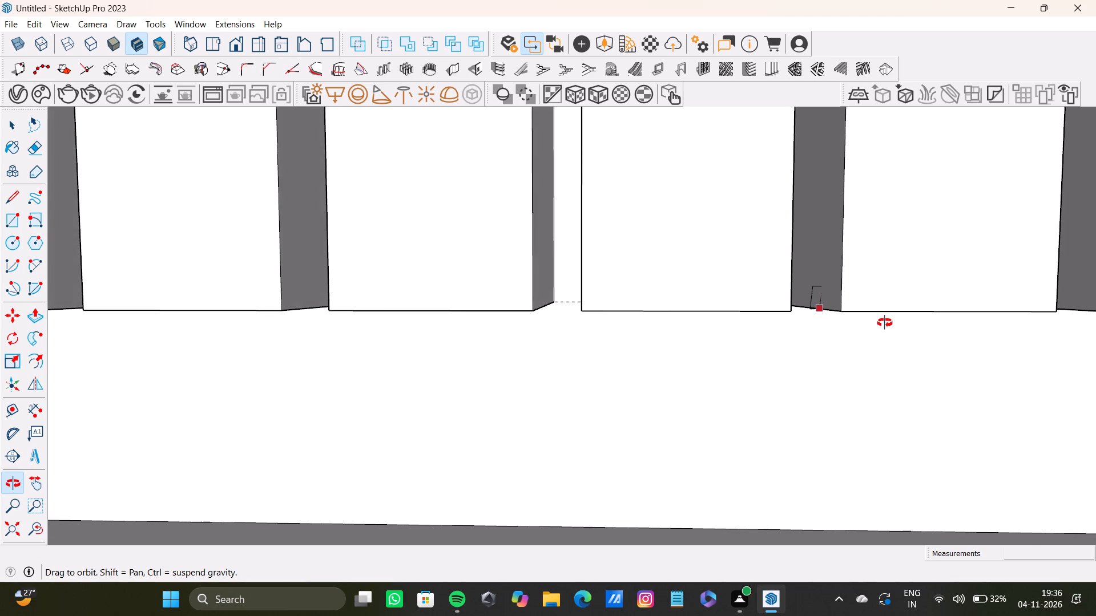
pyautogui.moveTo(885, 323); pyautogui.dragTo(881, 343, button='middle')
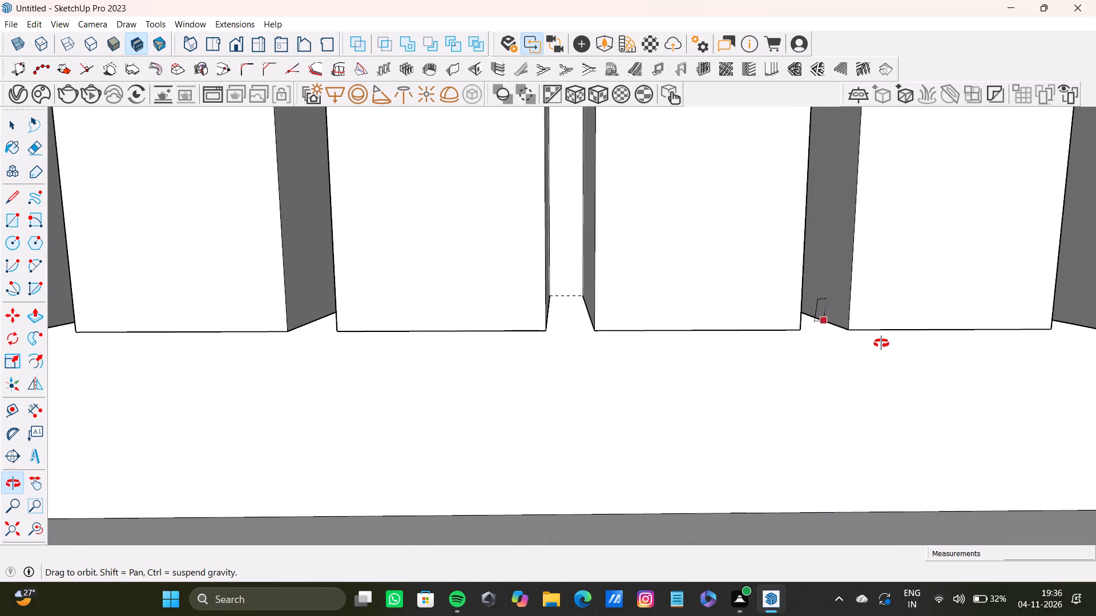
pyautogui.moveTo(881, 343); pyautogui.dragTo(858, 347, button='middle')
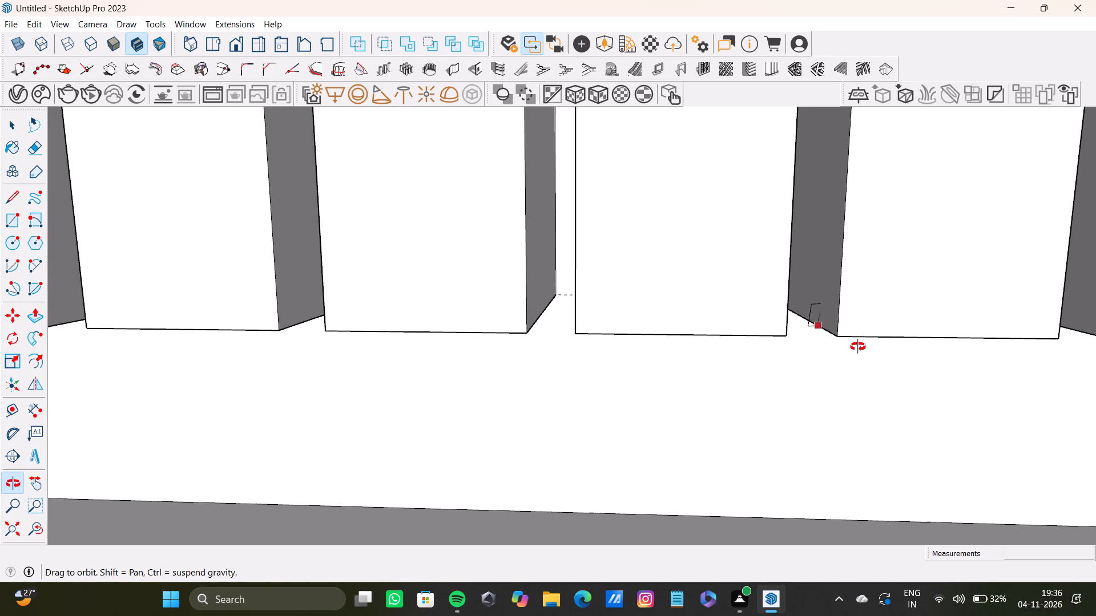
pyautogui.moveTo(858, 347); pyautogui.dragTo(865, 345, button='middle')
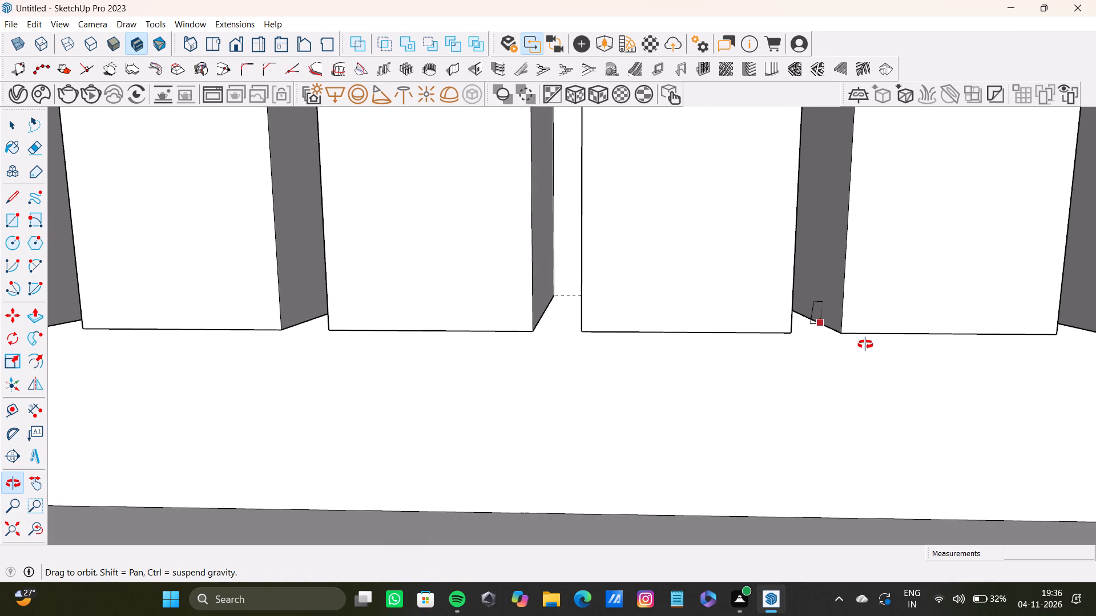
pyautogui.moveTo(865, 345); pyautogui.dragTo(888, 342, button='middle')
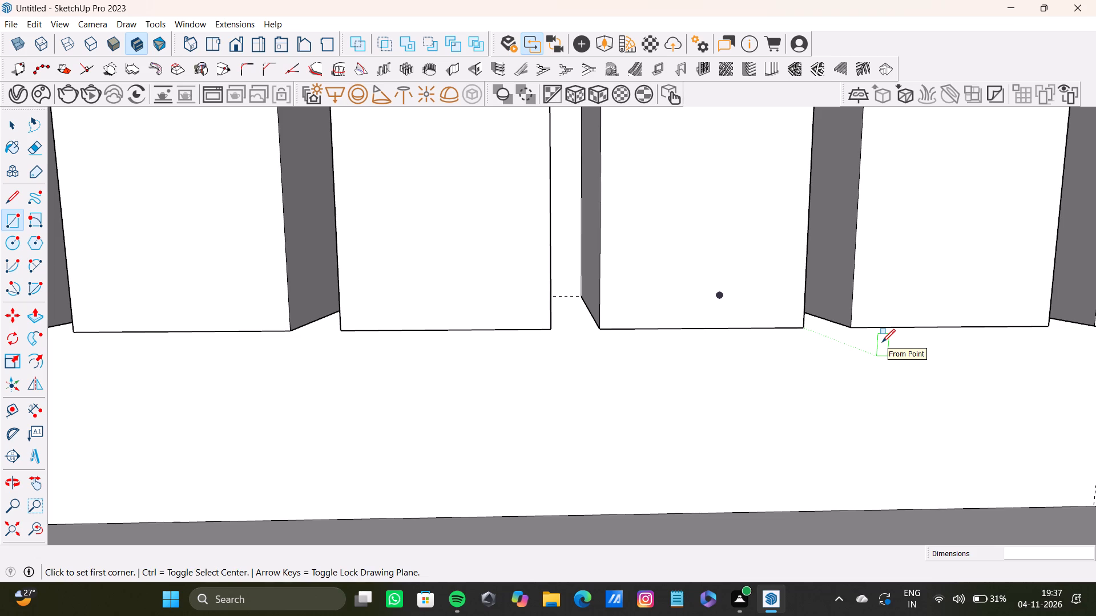
# Push the fourth slat's top face down about 2' 4 13/16", level with the top of the shortened second slat.
pyautogui.scroll(-8, 819, 233)
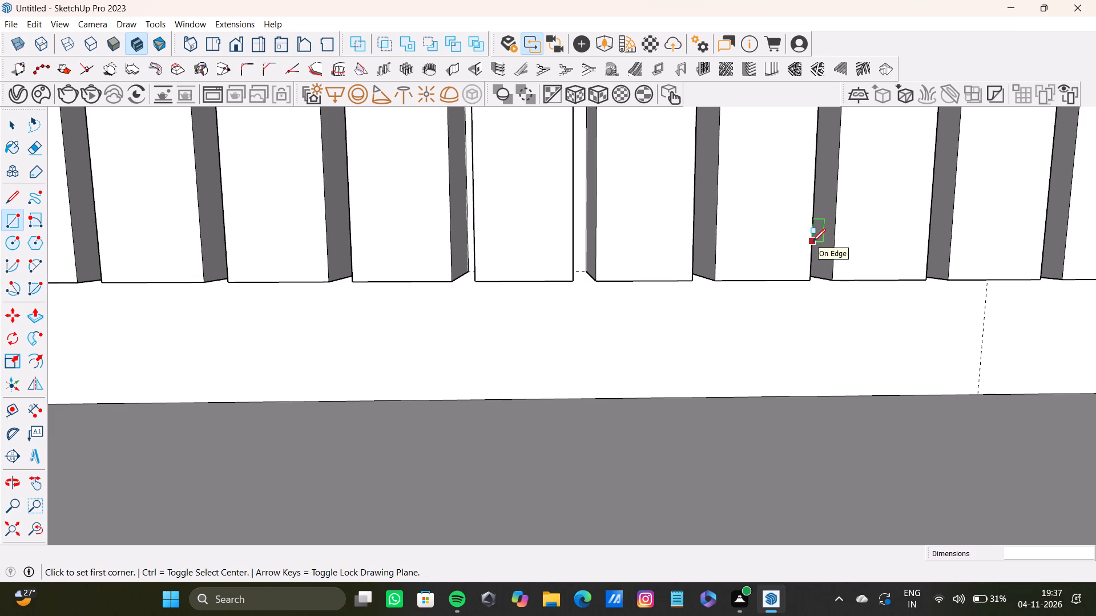
pyautogui.scroll(-8, 812, 228)
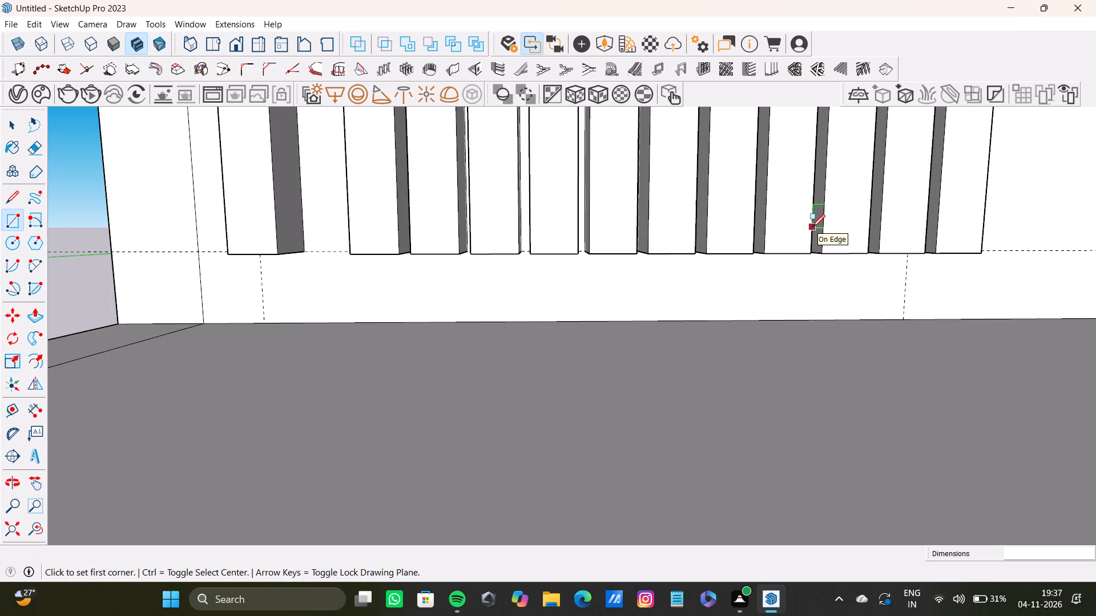
pyautogui.scroll(-2, 812, 228)
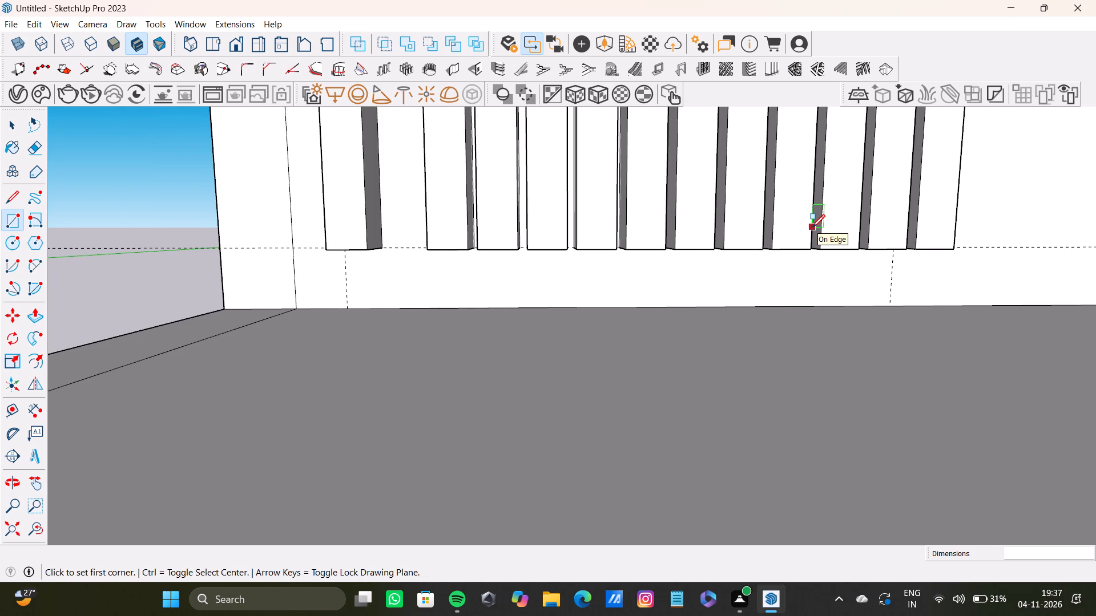
pyautogui.scroll(-2, 812, 228)
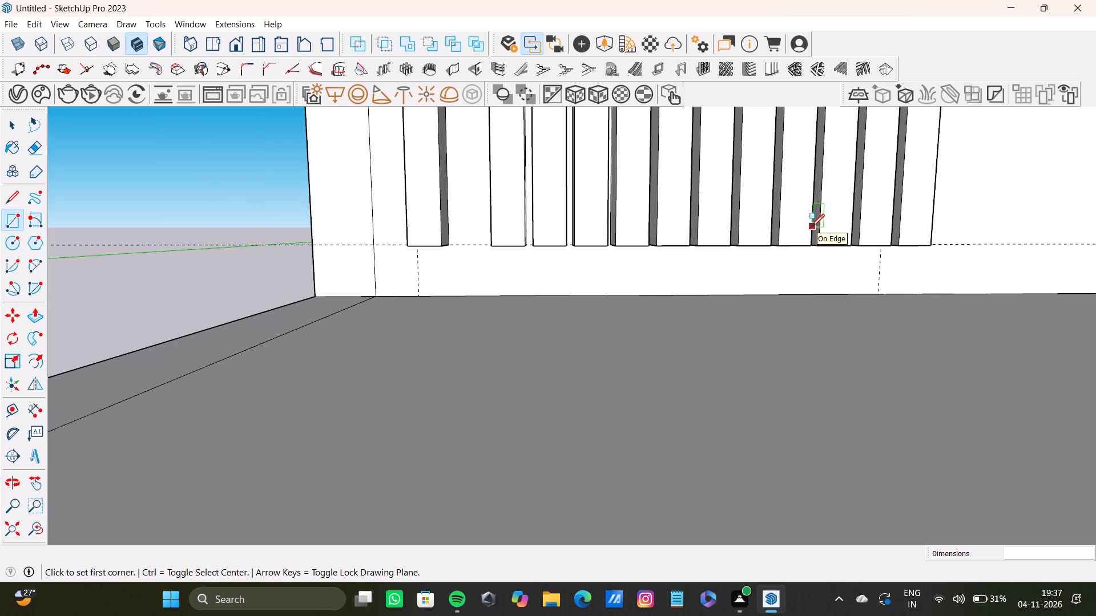
pyautogui.scroll(-4, 811, 227)
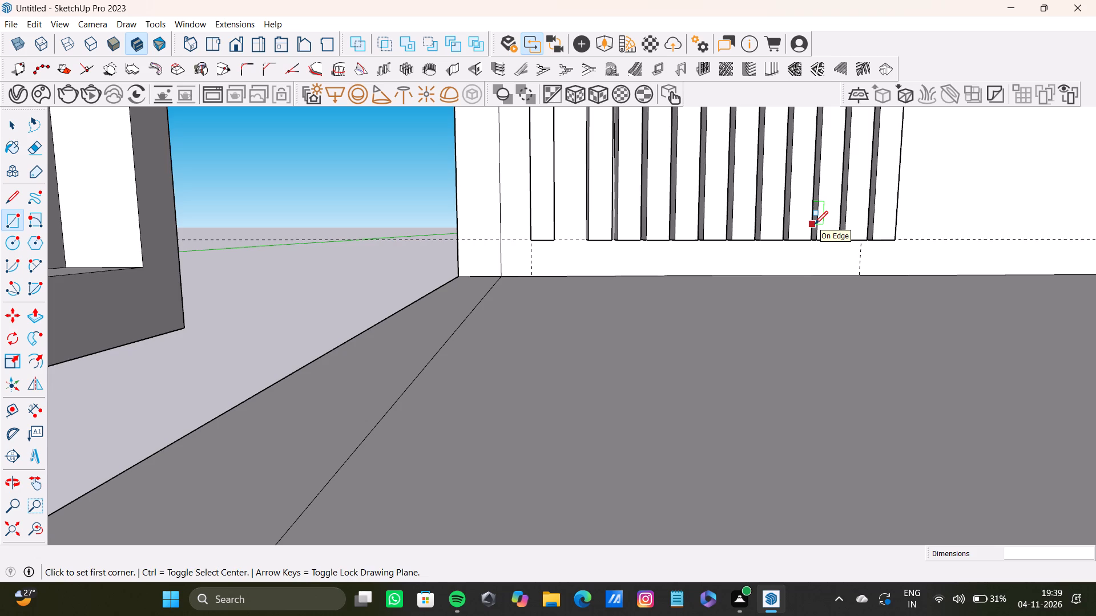
pyautogui.scroll(-11, 624, 271)
pyautogui.keyDown('shift'); pyautogui.moveTo(606, 262); pyautogui.dragTo(413, 461, button='middle'); pyautogui.keyUp('shift')
pyautogui.scroll(3, 451, 306)
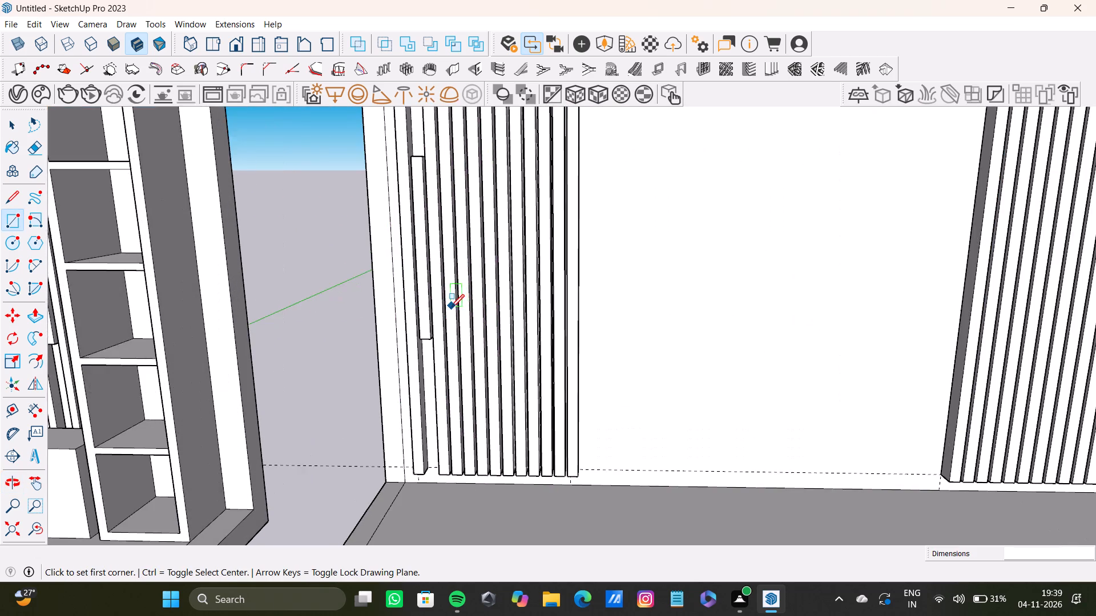
pyautogui.scroll(-3, 451, 307)
pyautogui.keyDown('shift'); pyautogui.moveTo(451, 309); pyautogui.dragTo(447, 536, button='middle'); pyautogui.keyUp('shift')
pyautogui.scroll(6, 457, 317)
pyautogui.press('space')
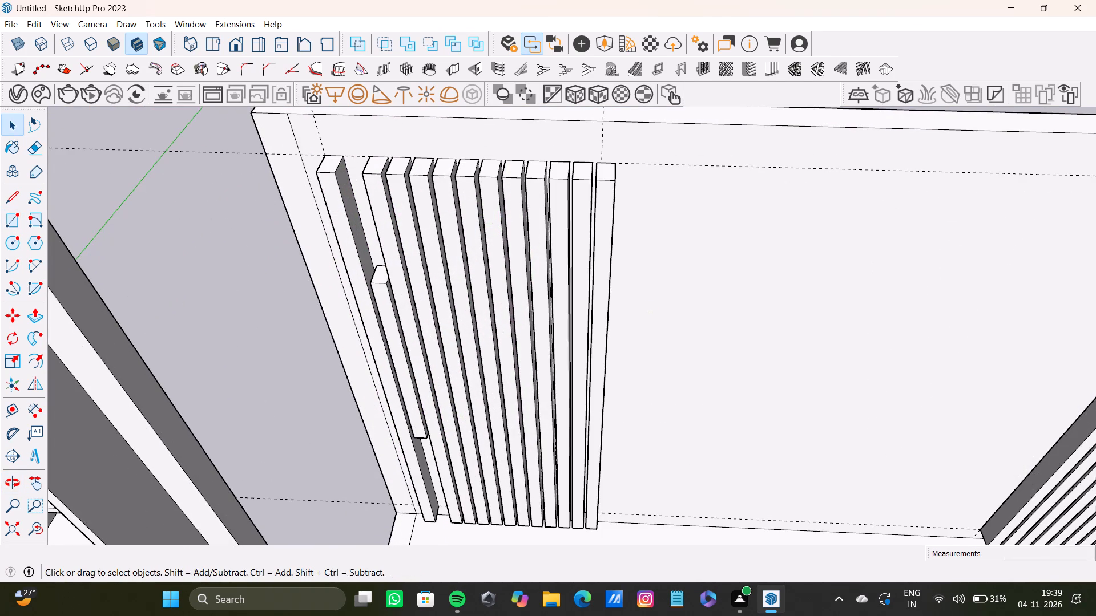
pyautogui.click(400, 162)
pyautogui.press('p')
pyautogui.moveTo(403, 160); pyautogui.dragTo(377, 283)
# Close the open undersides of the last three slats with corner-to-corner rectangles, the final one about 3 5/8" by 5 15/16".
pyautogui.scroll(-2, 414, 358)
pyautogui.moveTo(425, 401); pyautogui.dragTo(417, 356, button='middle')
pyautogui.scroll(4, 440, 423)
pyautogui.moveTo(469, 447); pyautogui.dragTo(452, 352, button='middle')
pyautogui.scroll(5, 467, 471)
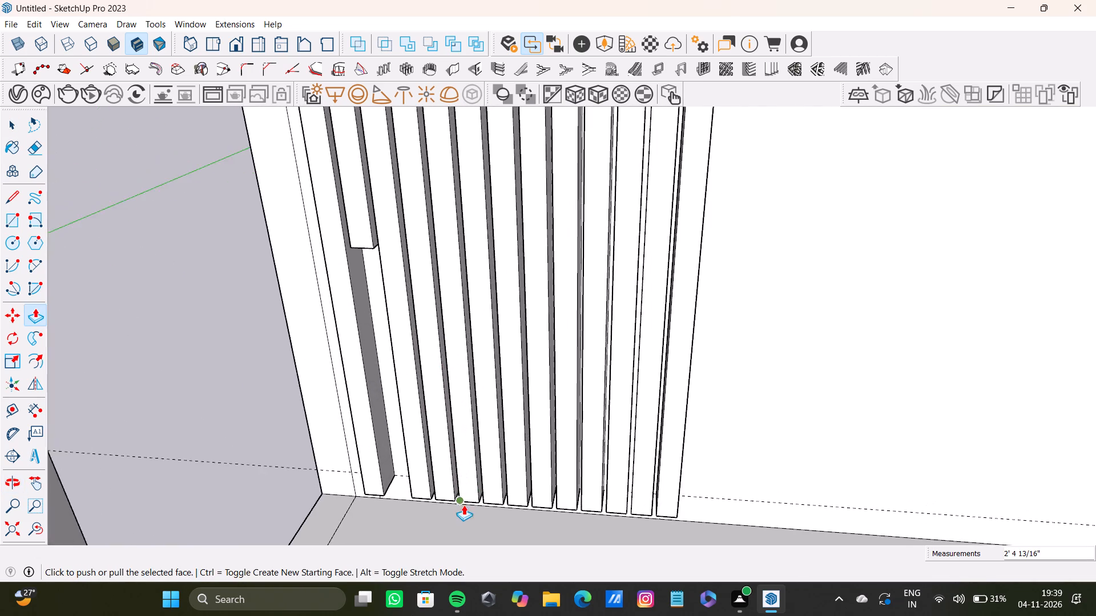
pyautogui.scroll(1, 464, 505)
pyautogui.moveTo(447, 493); pyautogui.dragTo(418, 367, button='middle')
pyautogui.scroll(5, 423, 471)
pyautogui.moveTo(433, 499); pyautogui.dragTo(449, 369, button='middle')
pyautogui.moveTo(436, 396); pyautogui.dragTo(437, 504, button='middle')
pyautogui.scroll(5, 417, 313)
pyautogui.press('space')
pyautogui.click(418, 268)
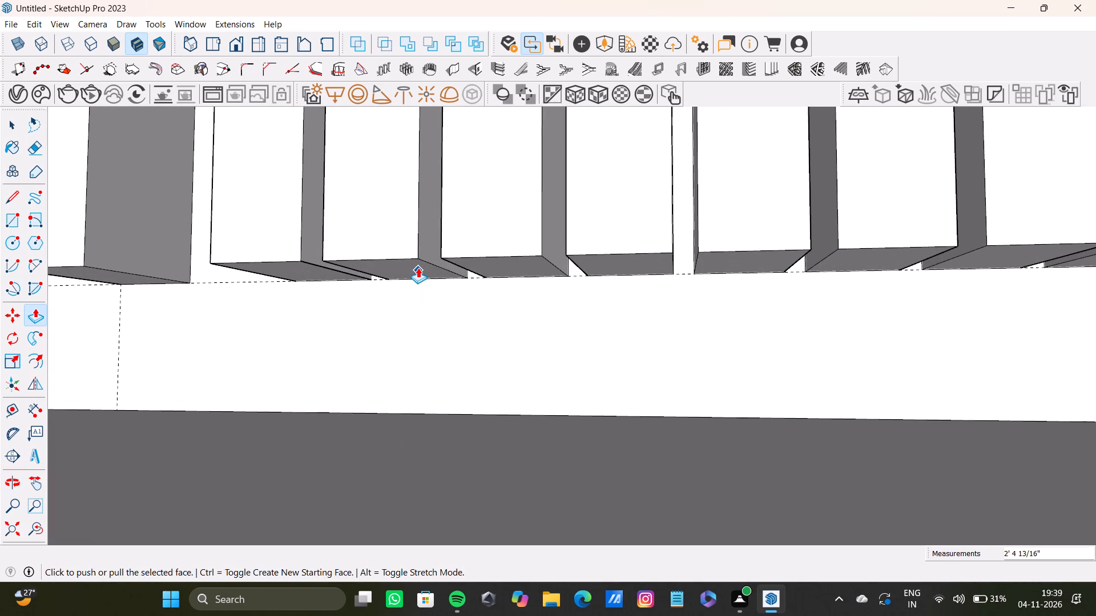
pyautogui.press('space')
pyautogui.scroll(-7, 610, 317)
pyautogui.keyDown('shift'); pyautogui.moveTo(612, 325); pyautogui.dragTo(477, 310, button='middle'); pyautogui.keyUp('shift')
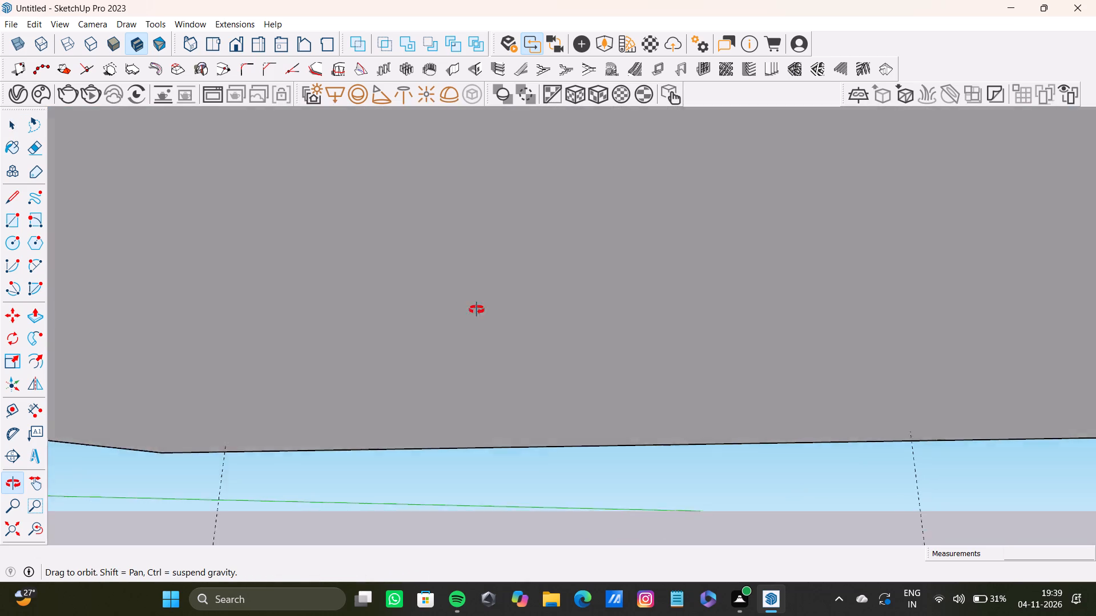
pyautogui.keyDown('shift'); pyautogui.moveTo(477, 310); pyautogui.dragTo(481, 317, button='middle'); pyautogui.keyUp('shift')
pyautogui.scroll(9, 796, 297)
pyautogui.moveTo(742, 278); pyautogui.dragTo(625, 266, button='middle')
pyautogui.keyDown('shift'); pyautogui.scroll(1, 732, 260); pyautogui.keyUp('shift')
pyautogui.press('r')
pyautogui.scroll(3, 622, 260)
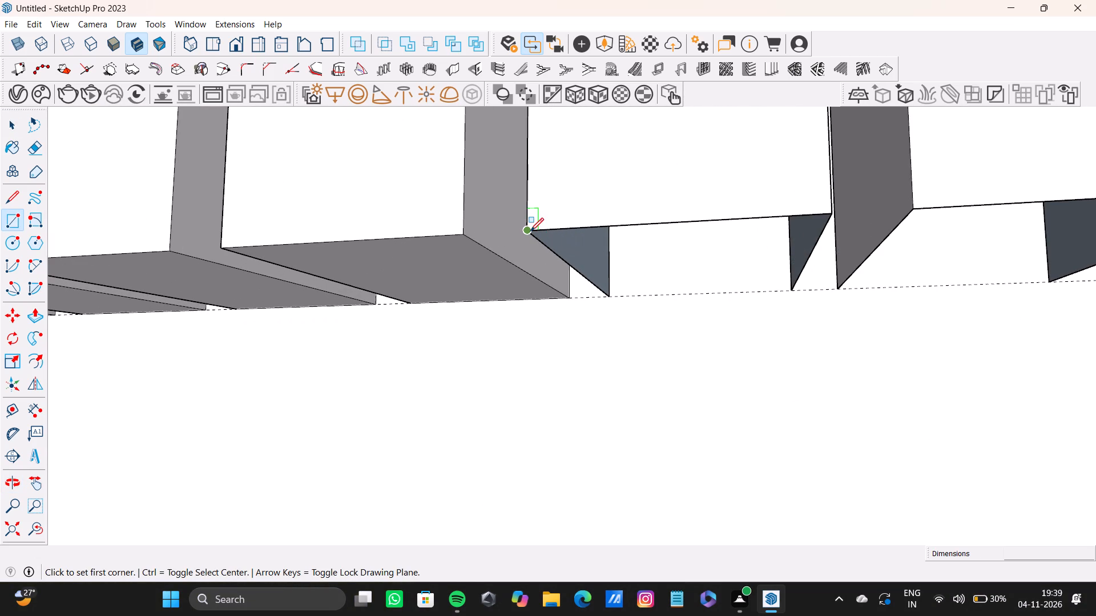
pyautogui.click(530, 231)
pyautogui.click(792, 291)
pyautogui.keyDown('shift'); pyautogui.moveTo(736, 280); pyautogui.dragTo(735, 280, button='middle'); pyautogui.keyUp('shift')
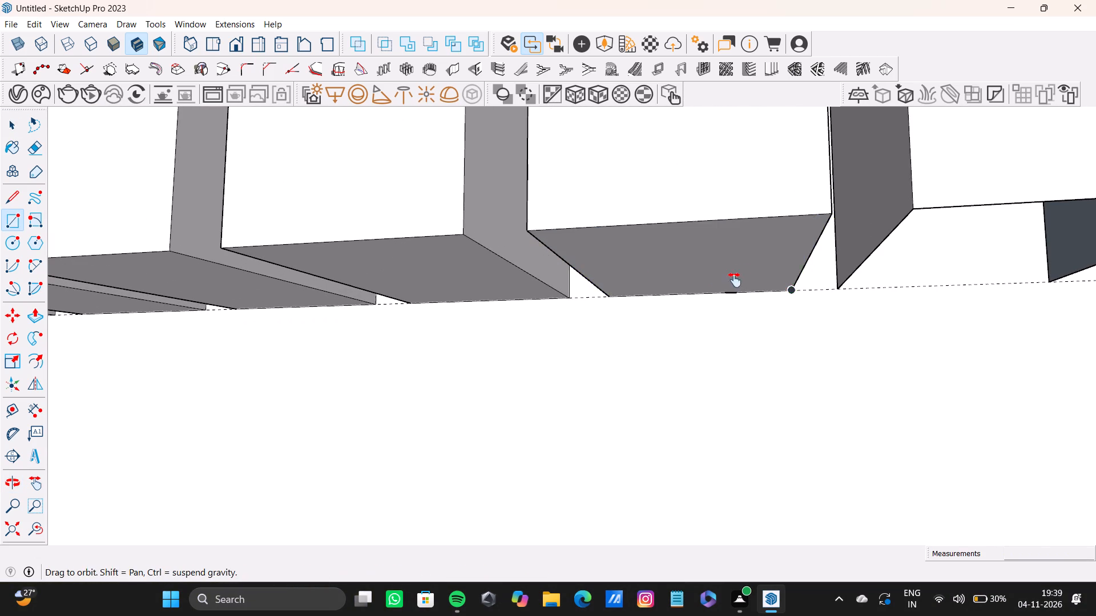
pyautogui.keyDown('shift'); pyautogui.moveTo(735, 280); pyautogui.dragTo(533, 293, button='middle'); pyautogui.keyUp('shift')
pyautogui.moveTo(590, 233); pyautogui.dragTo(598, 240)
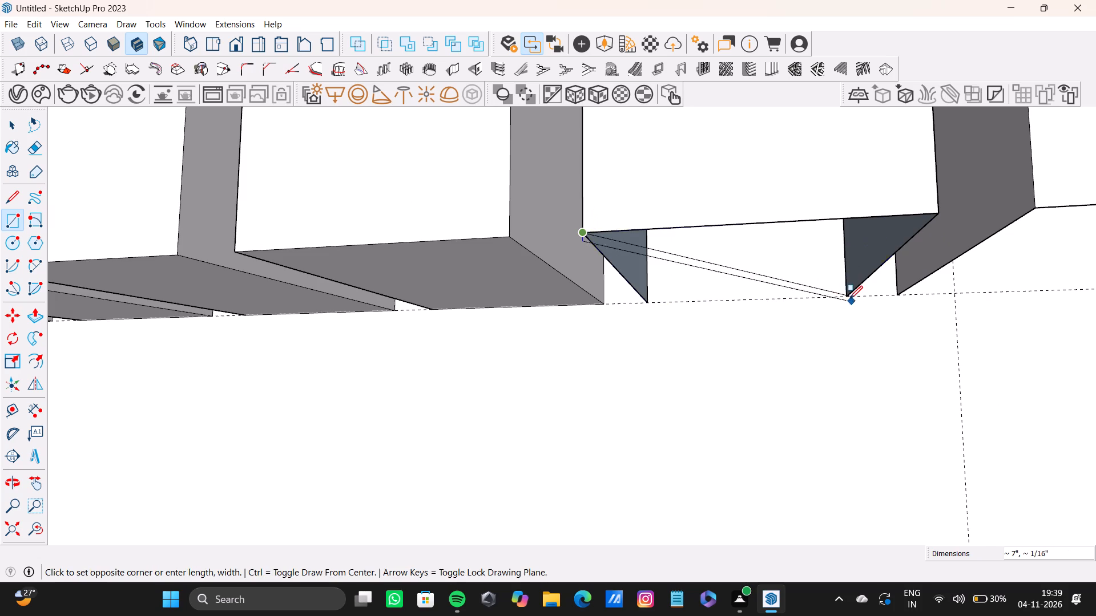
pyautogui.click(849, 299)
pyautogui.keyDown('shift'); pyautogui.moveTo(780, 279); pyautogui.dragTo(450, 275, button='middle'); pyautogui.keyUp('shift')
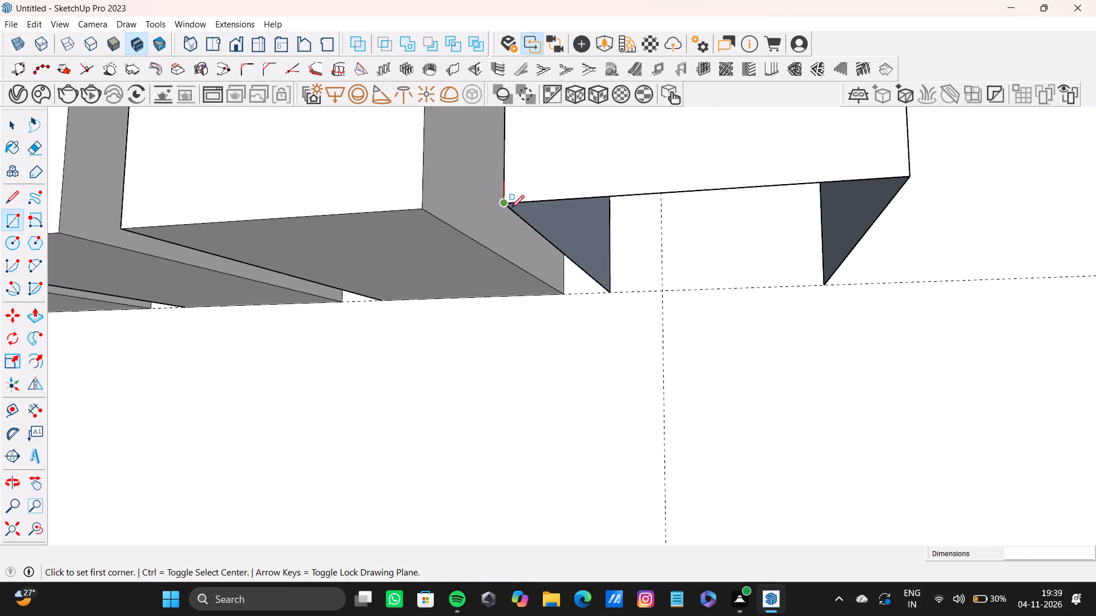
pyautogui.moveTo(509, 206); pyautogui.dragTo(515, 209)
pyautogui.click(827, 282)
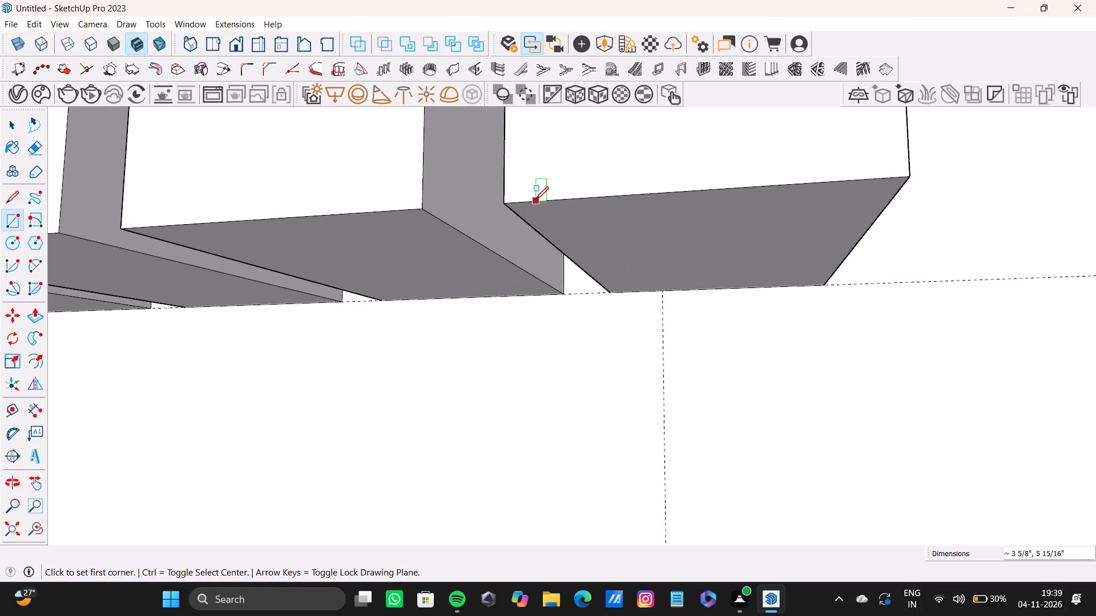
# Push the fourth slat's bottom face up about 5" and then about 3' 8", level with the shortened second slat's underside.
pyautogui.press('space')
pyautogui.scroll(-16, 595, 258)
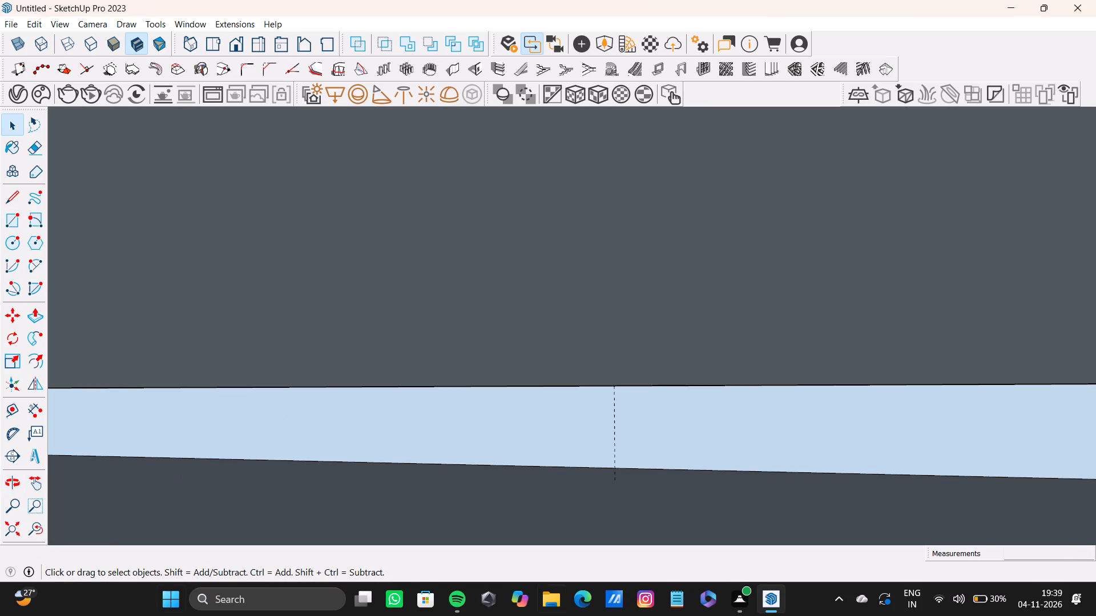
pyautogui.click(13, 530)
pyautogui.moveTo(434, 366); pyautogui.dragTo(482, 484, button='middle')
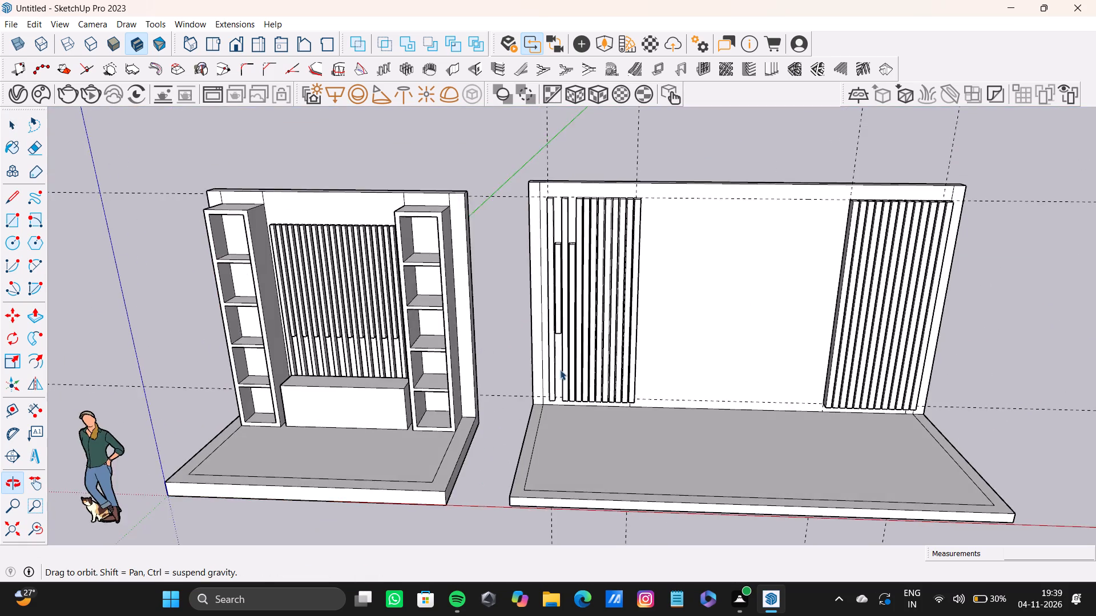
pyautogui.scroll(8, 560, 370)
pyautogui.moveTo(574, 388); pyautogui.dragTo(510, 428, button='middle')
pyautogui.scroll(8, 606, 438)
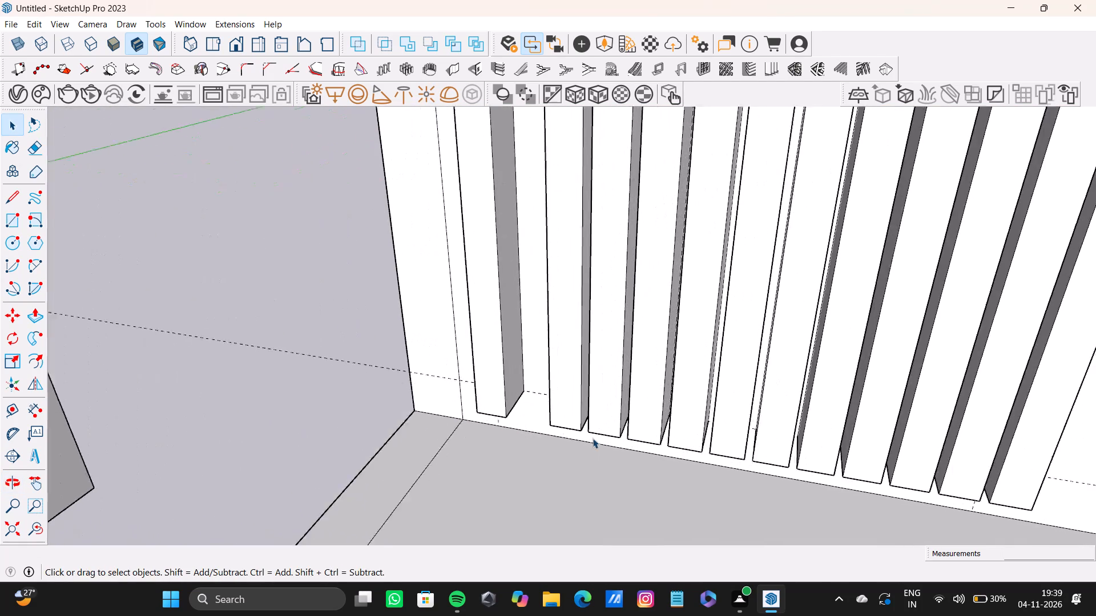
pyautogui.scroll(8, 593, 438)
pyautogui.moveTo(597, 439); pyautogui.dragTo(581, 233, button='middle')
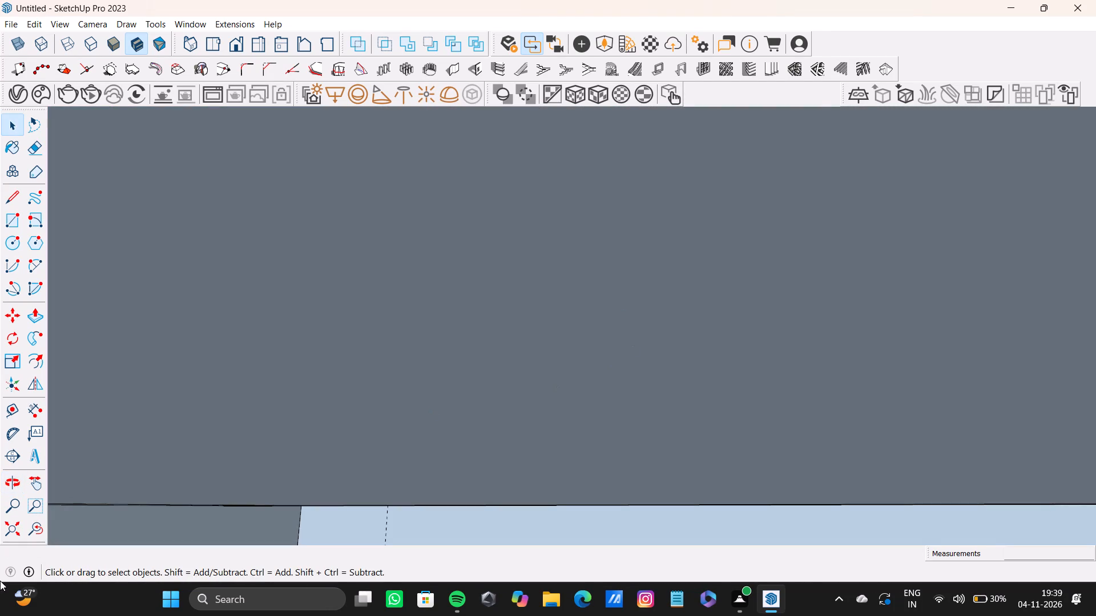
pyautogui.click(37, 526)
pyautogui.scroll(3, 707, 454)
pyautogui.moveTo(609, 434); pyautogui.dragTo(578, 277, button='middle')
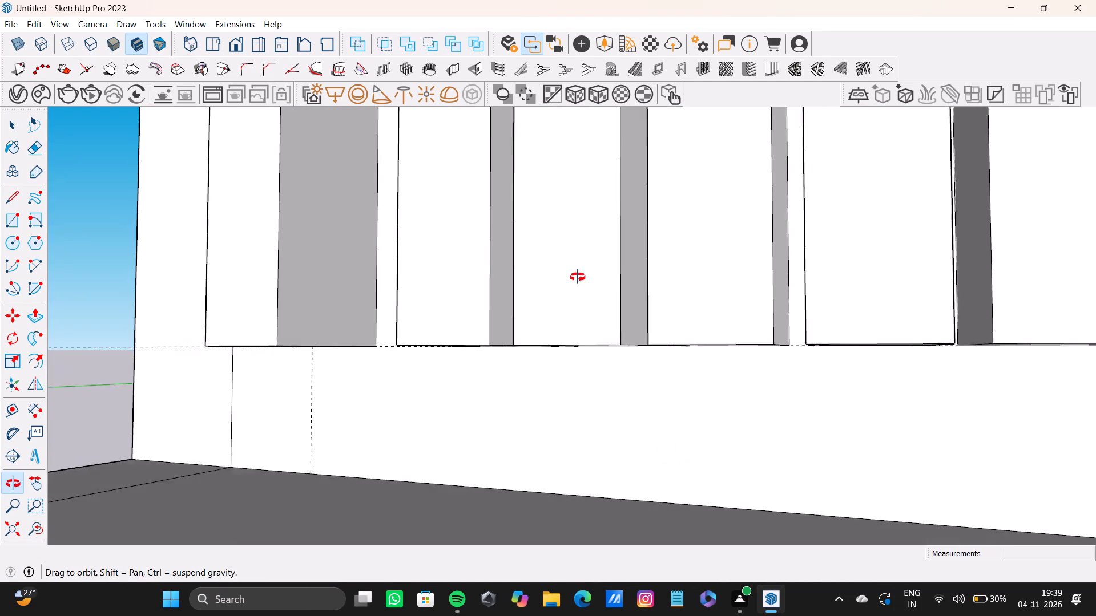
pyautogui.moveTo(578, 277); pyautogui.dragTo(567, 254, button='middle')
pyautogui.press('space')
pyautogui.click(592, 338)
pyautogui.press('p')
pyautogui.moveTo(592, 337); pyautogui.dragTo(583, 202)
pyautogui.scroll(-3, 583, 203)
pyautogui.keyDown('shift'); pyautogui.moveTo(586, 211); pyautogui.dragTo(613, 317, button='middle'); pyautogui.keyUp('shift')
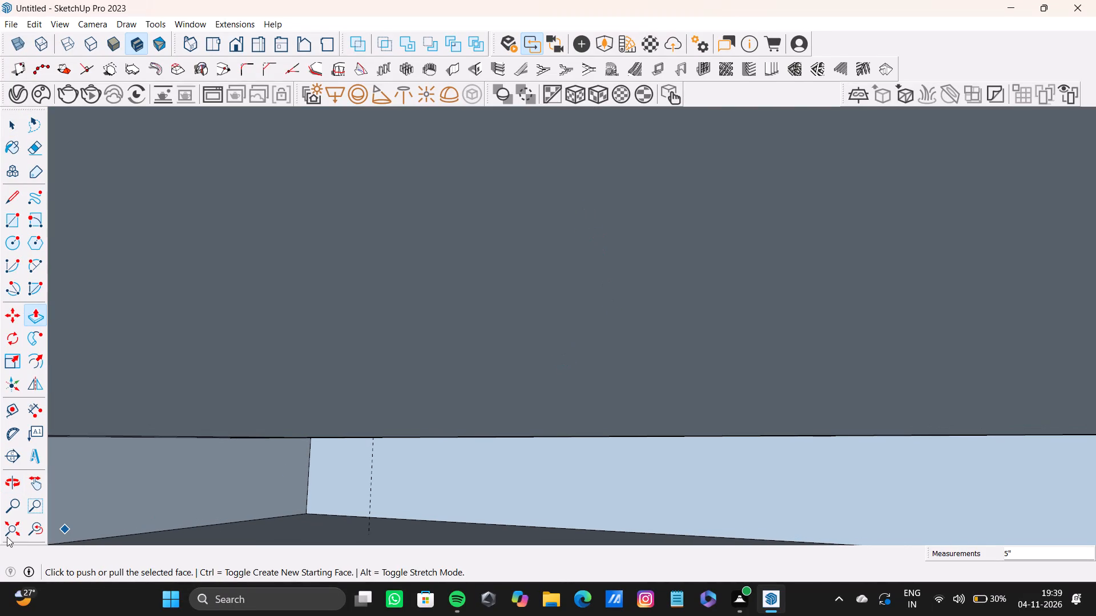
pyautogui.click(11, 526)
pyautogui.moveTo(442, 460); pyautogui.dragTo(581, 457, button='middle')
pyautogui.scroll(9, 659, 406)
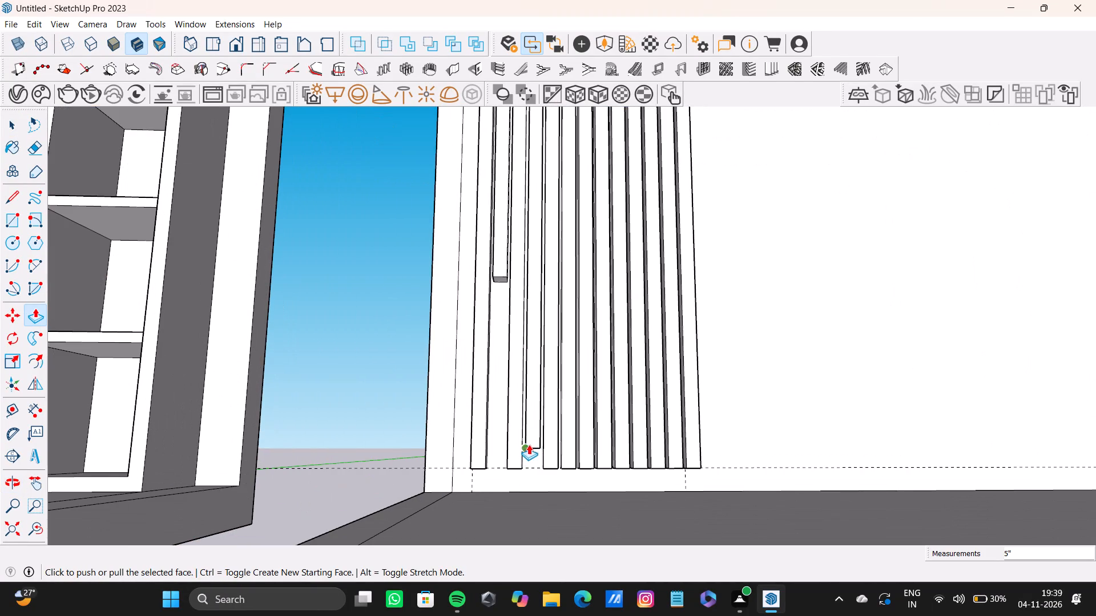
pyautogui.moveTo(534, 445); pyautogui.dragTo(496, 274)
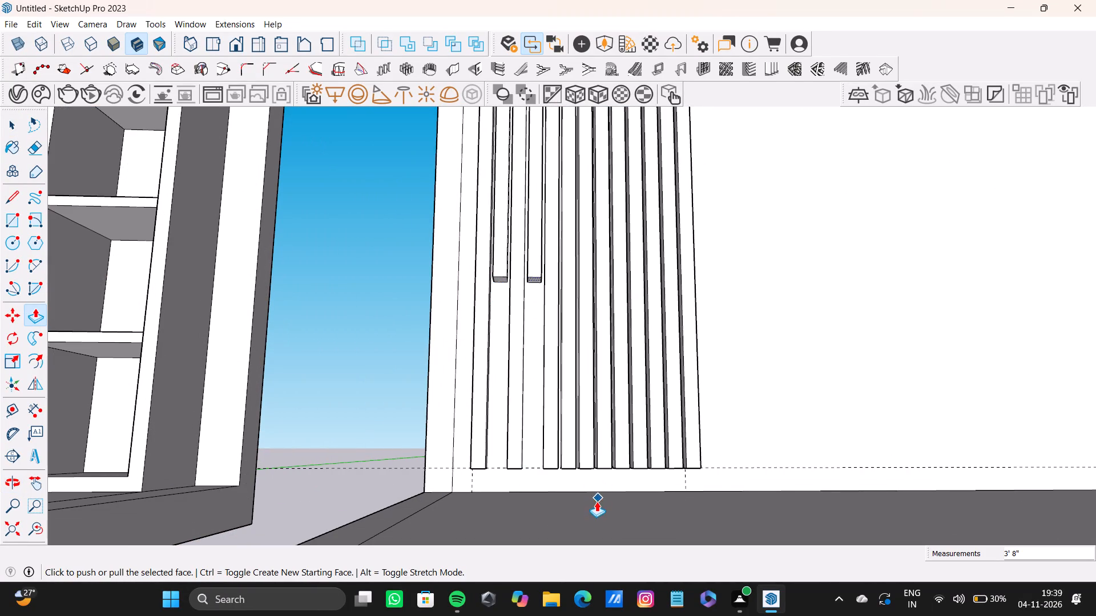
# Push the sixth slat's bottom face up in stages, the last about 8 1/4", level with the fourth slat's underside.
pyautogui.scroll(7, 587, 475)
pyautogui.moveTo(553, 464); pyautogui.dragTo(506, 448, button='middle')
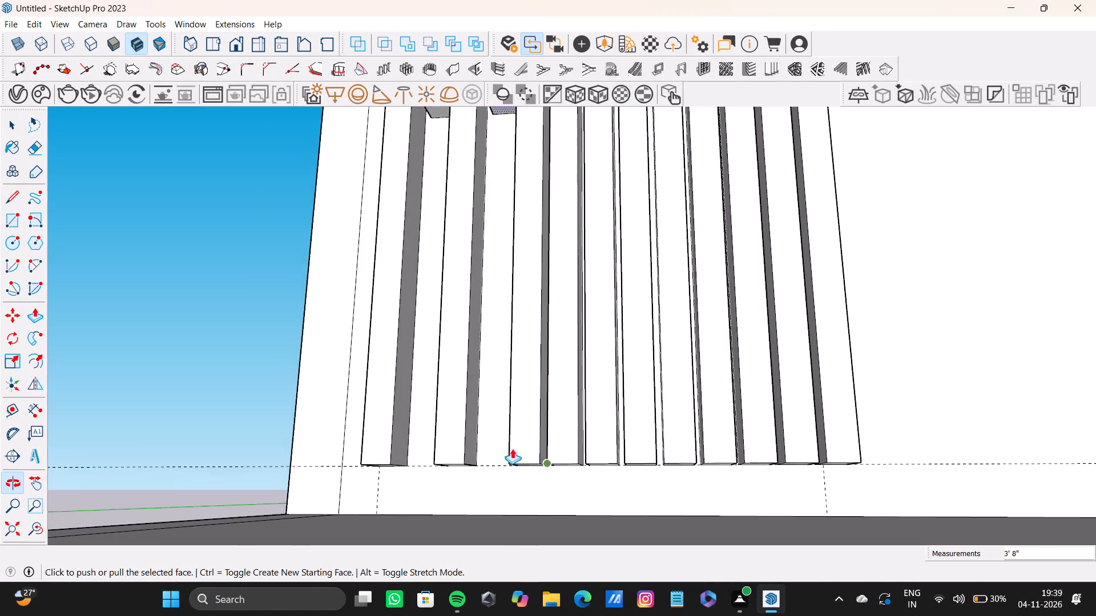
pyautogui.scroll(7, 550, 453)
pyautogui.moveTo(561, 464); pyautogui.dragTo(559, 448, button='middle')
pyautogui.scroll(4, 559, 448)
pyautogui.press('space')
pyautogui.click(578, 484)
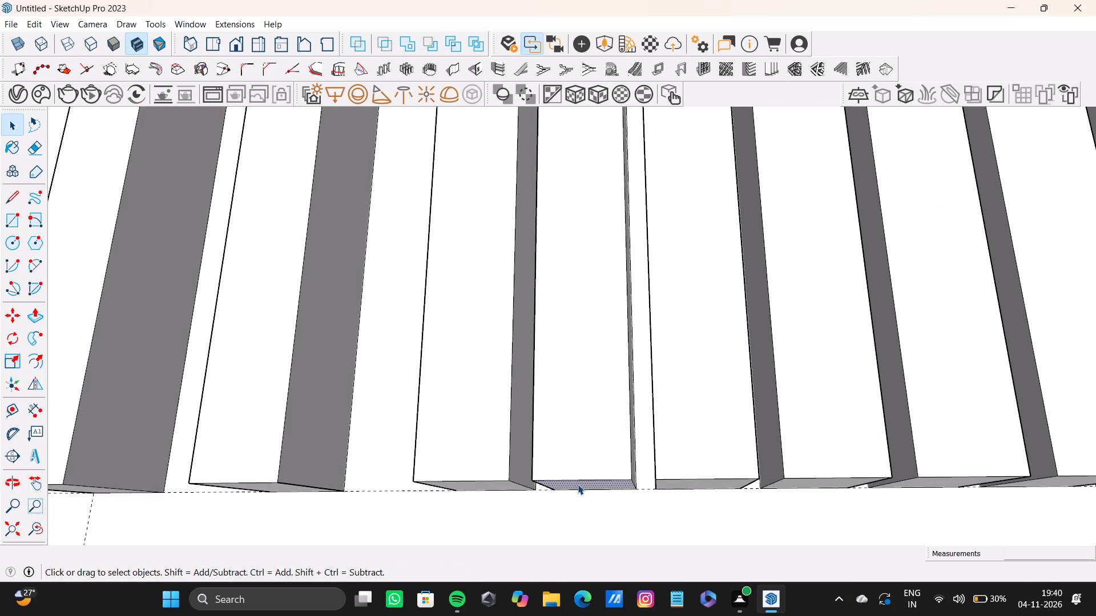
pyautogui.press('p')
pyautogui.moveTo(578, 484); pyautogui.dragTo(571, 378)
pyautogui.scroll(-3, 573, 363)
pyautogui.keyDown('shift'); pyautogui.moveTo(561, 303); pyautogui.dragTo(591, 468, button='middle'); pyautogui.keyUp('shift')
pyautogui.moveTo(597, 528); pyautogui.dragTo(549, 246)
pyautogui.moveTo(548, 246); pyautogui.dragTo(586, 447, button='middle')
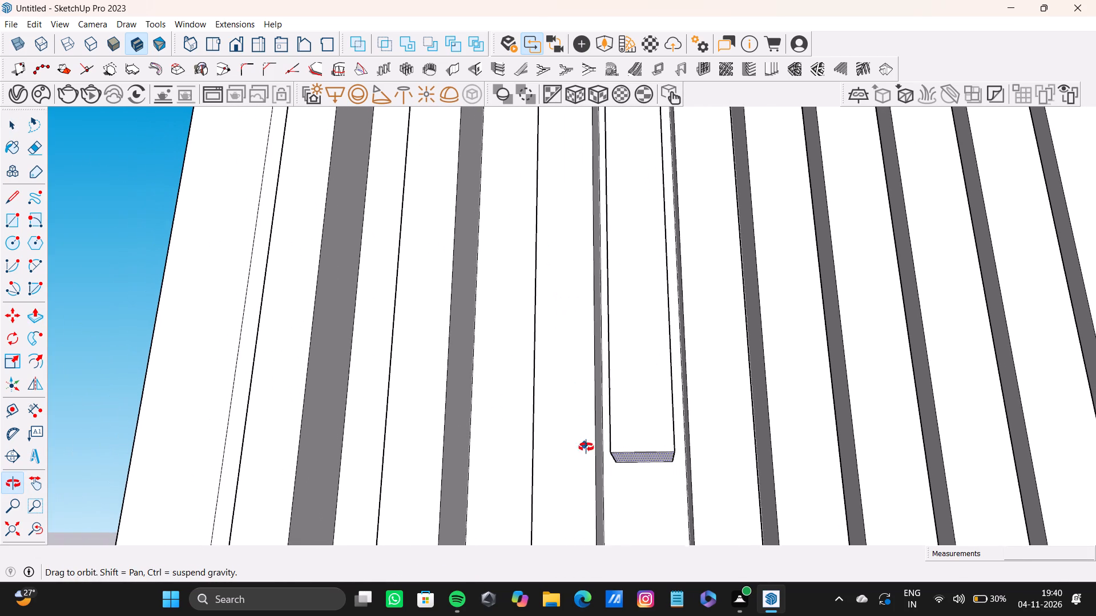
pyautogui.moveTo(586, 447); pyautogui.dragTo(587, 449, button='middle')
pyautogui.moveTo(628, 461); pyautogui.dragTo(567, 176)
pyautogui.moveTo(566, 175); pyautogui.dragTo(566, 449, button='middle')
pyautogui.moveTo(629, 407); pyautogui.dragTo(541, 328)
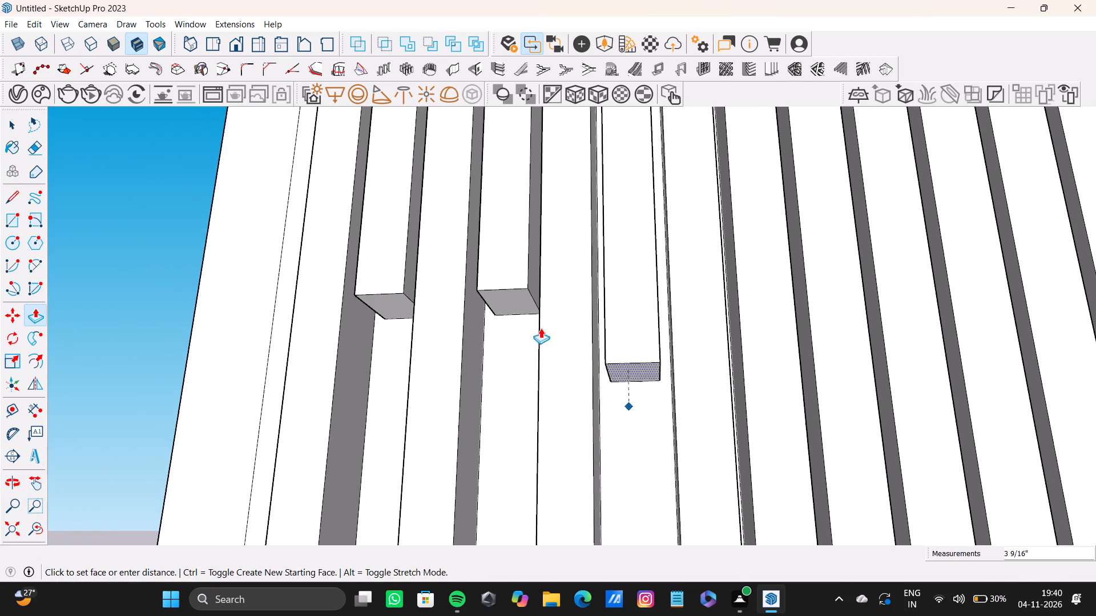
pyautogui.moveTo(541, 328); pyautogui.dragTo(512, 305)
# Push the eighth slat's bottom face up in stages, the last about 1' 2 13/16", level with the sixth slat's underside.
pyautogui.scroll(-3, 540, 333)
pyautogui.moveTo(570, 385); pyautogui.dragTo(507, 268, button='middle')
pyautogui.scroll(-4, 542, 307)
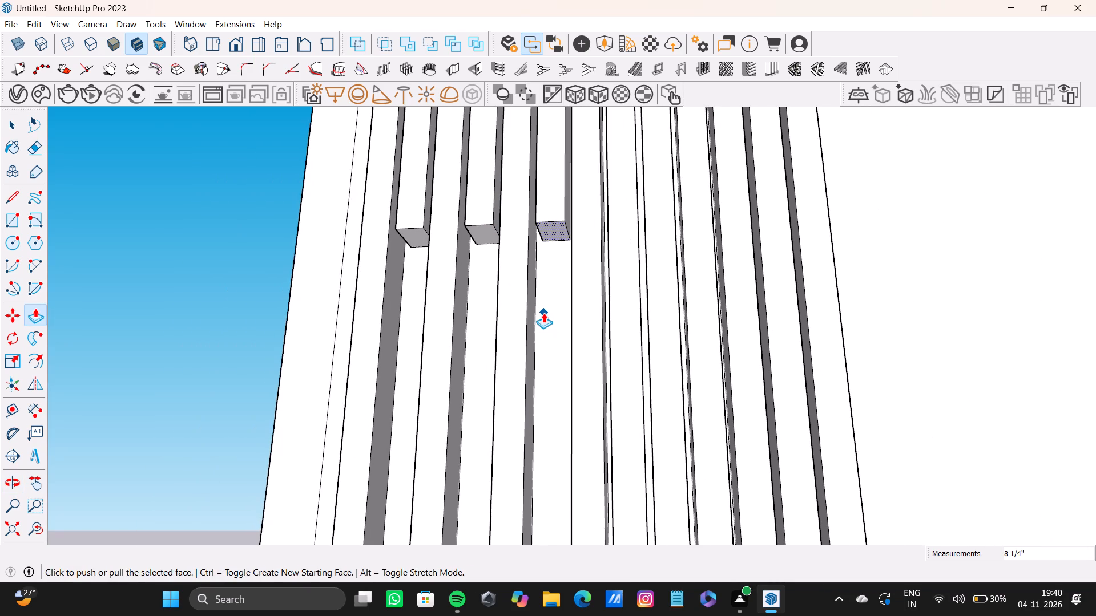
pyautogui.scroll(-7, 473, 360)
pyautogui.keyDown('shift'); pyautogui.moveTo(472, 386); pyautogui.dragTo(456, 310, button='middle'); pyautogui.keyUp('shift')
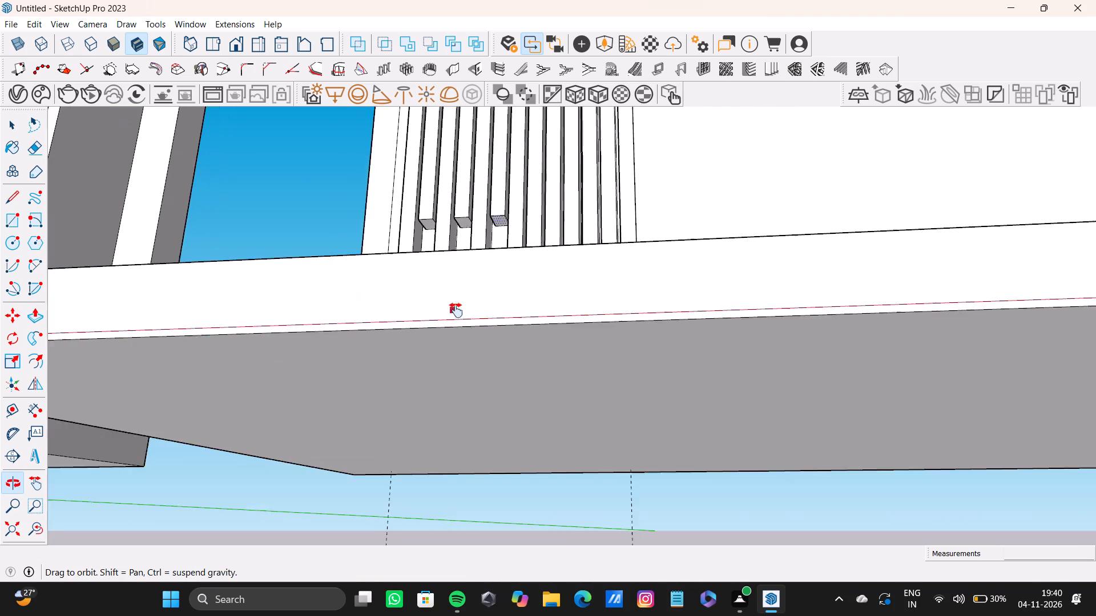
pyautogui.keyDown('shift'); pyautogui.moveTo(456, 310); pyautogui.dragTo(490, 440, button='middle'); pyautogui.keyUp('shift')
pyautogui.scroll(10, 530, 188)
pyautogui.moveTo(447, 254); pyautogui.dragTo(513, 311, button='middle')
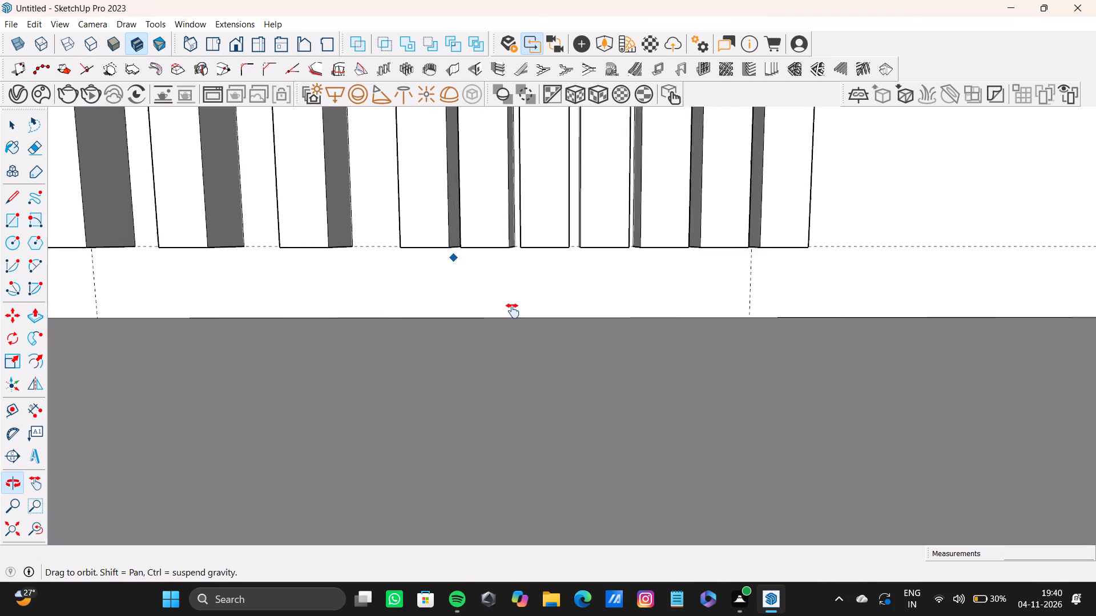
pyautogui.moveTo(513, 311); pyautogui.dragTo(436, 377, button='middle')
pyautogui.scroll(9, 538, 366)
pyautogui.moveTo(541, 352); pyautogui.dragTo(510, 254, button='middle')
pyautogui.press('space')
pyautogui.click(563, 265)
pyautogui.press('p')
pyautogui.moveTo(563, 265); pyautogui.dragTo(546, 145)
pyautogui.scroll(-3, 543, 145)
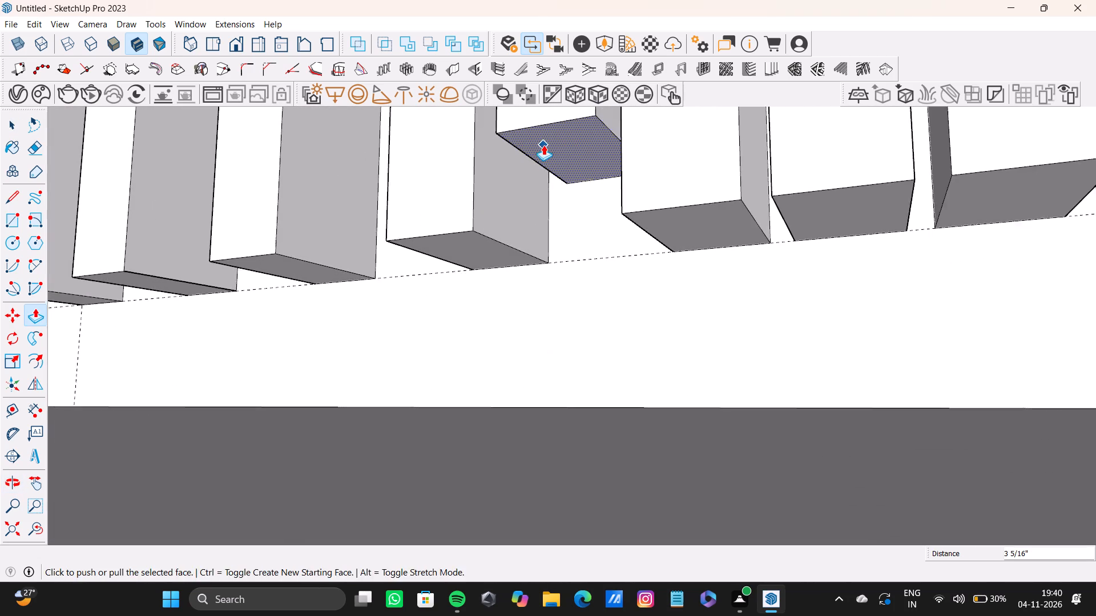
pyautogui.keyDown('shift'); pyautogui.moveTo(543, 145); pyautogui.dragTo(604, 457, button='middle'); pyautogui.keyUp('shift')
pyautogui.moveTo(604, 464); pyautogui.dragTo(541, 221)
pyautogui.moveTo(541, 208); pyautogui.dragTo(626, 473, button='middle')
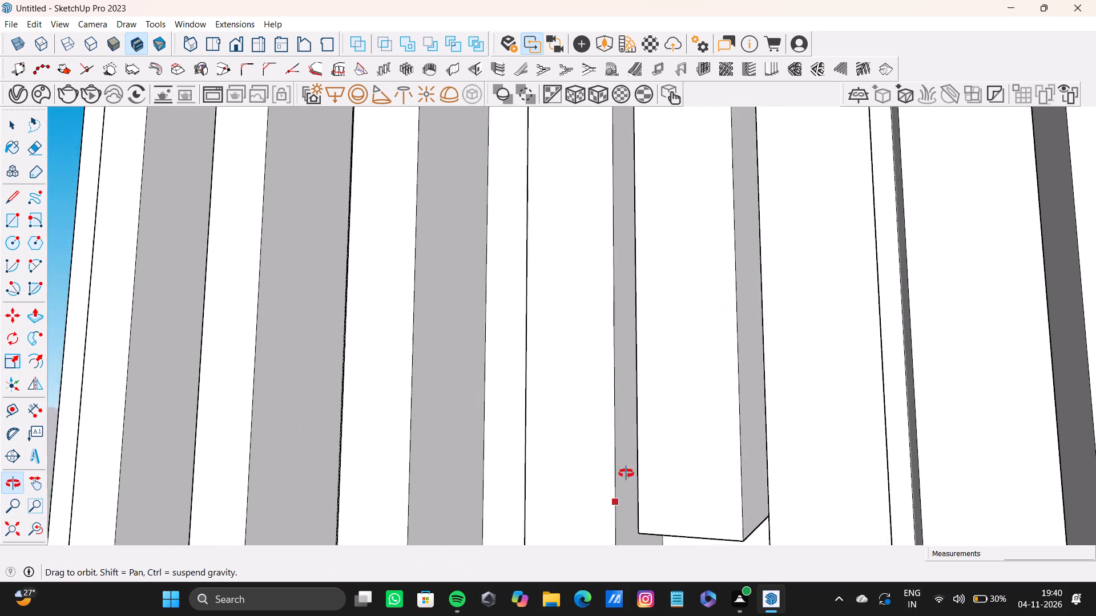
pyautogui.moveTo(626, 473); pyautogui.dragTo(684, 439, button='middle')
pyautogui.moveTo(692, 484); pyautogui.dragTo(678, 420, button='middle')
pyautogui.moveTo(680, 473); pyautogui.dragTo(615, 253)
pyautogui.moveTo(614, 241); pyautogui.dragTo(612, 284, button='middle')
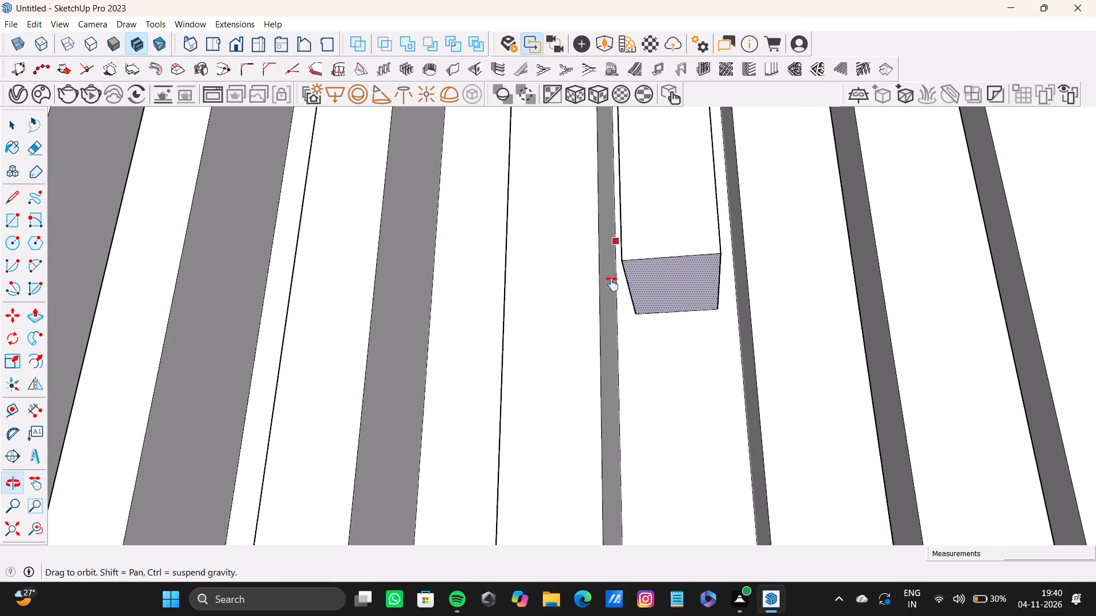
pyautogui.moveTo(612, 284); pyautogui.dragTo(656, 509, button='middle')
pyautogui.moveTo(651, 414); pyautogui.dragTo(616, 334, button='middle')
pyautogui.moveTo(675, 492); pyautogui.dragTo(586, 167)
pyautogui.moveTo(584, 161); pyautogui.dragTo(631, 407, button='middle')
pyautogui.moveTo(708, 390); pyautogui.dragTo(551, 174)
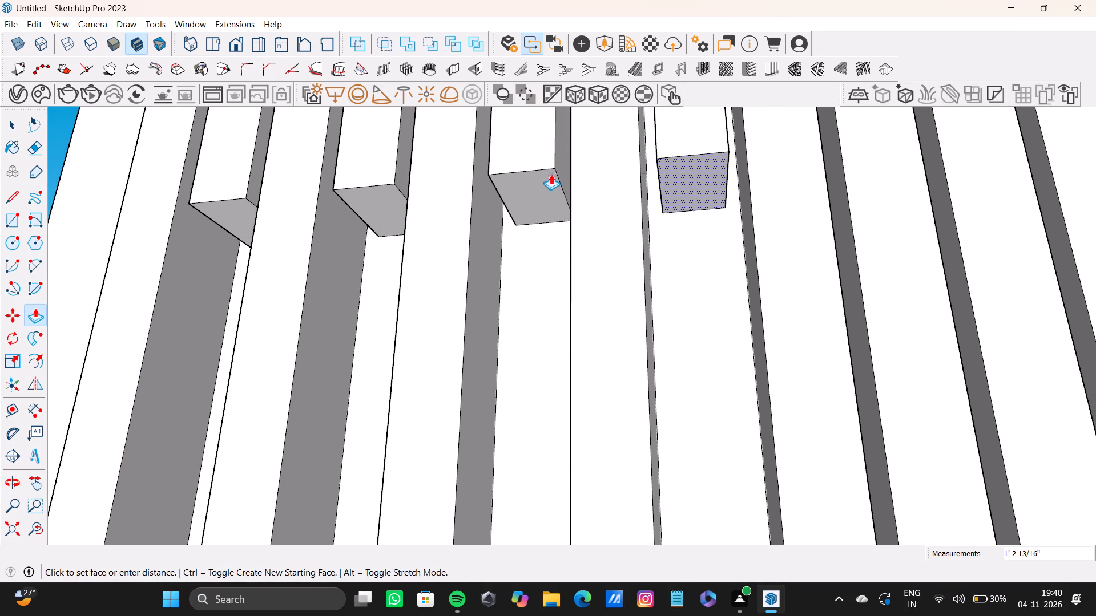
# Push the tenth slat's bottom face up about 6 5/8" from the panel's lower edge.
pyautogui.scroll(-7, 630, 230)
pyautogui.keyDown('shift'); pyautogui.moveTo(631, 252); pyautogui.dragTo(483, 132, button='middle'); pyautogui.keyUp('shift')
pyautogui.scroll(-5, 531, 210)
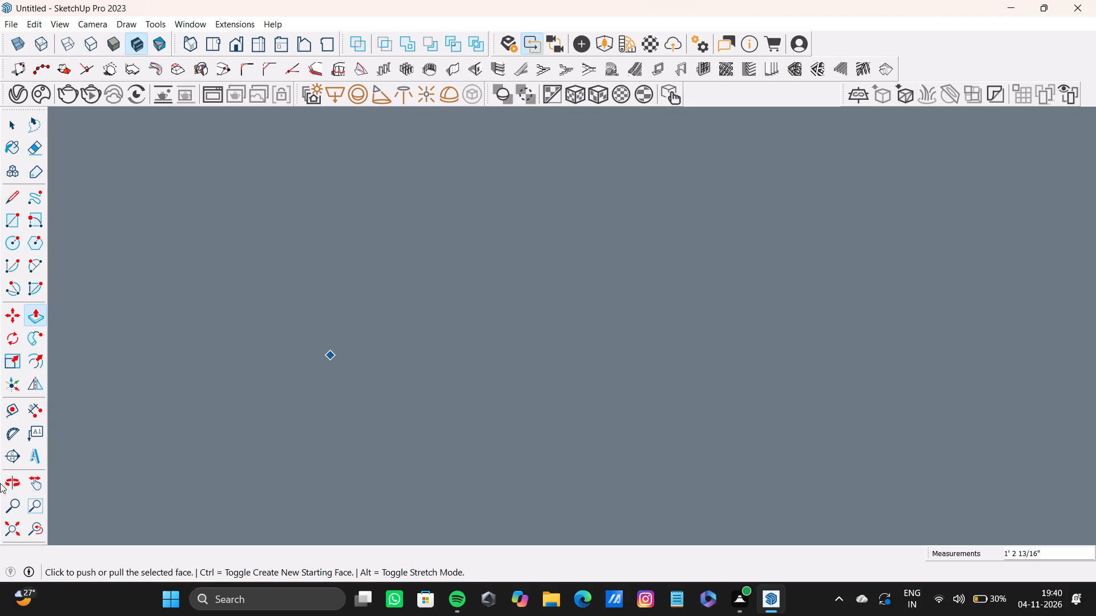
pyautogui.click(18, 528)
pyautogui.moveTo(456, 427); pyautogui.dragTo(452, 506, button='middle')
pyautogui.scroll(9, 596, 407)
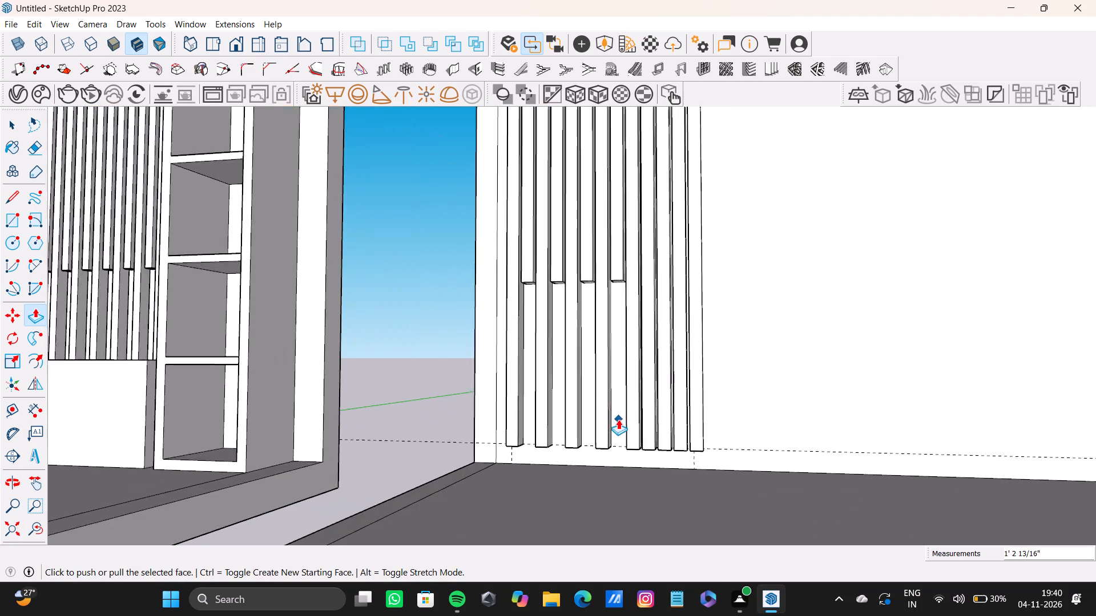
pyautogui.scroll(3, 618, 419)
pyautogui.moveTo(642, 444); pyautogui.dragTo(609, 394, button='middle')
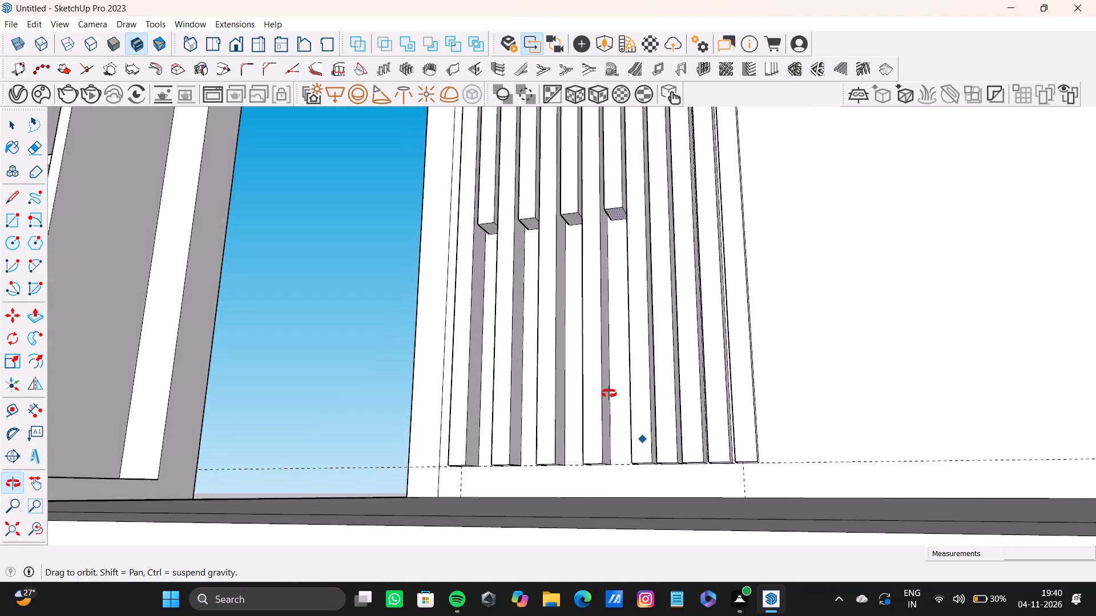
pyautogui.moveTo(609, 394); pyautogui.dragTo(604, 401, button='middle')
pyautogui.scroll(12, 699, 492)
pyautogui.moveTo(671, 472); pyautogui.dragTo(670, 440, button='middle')
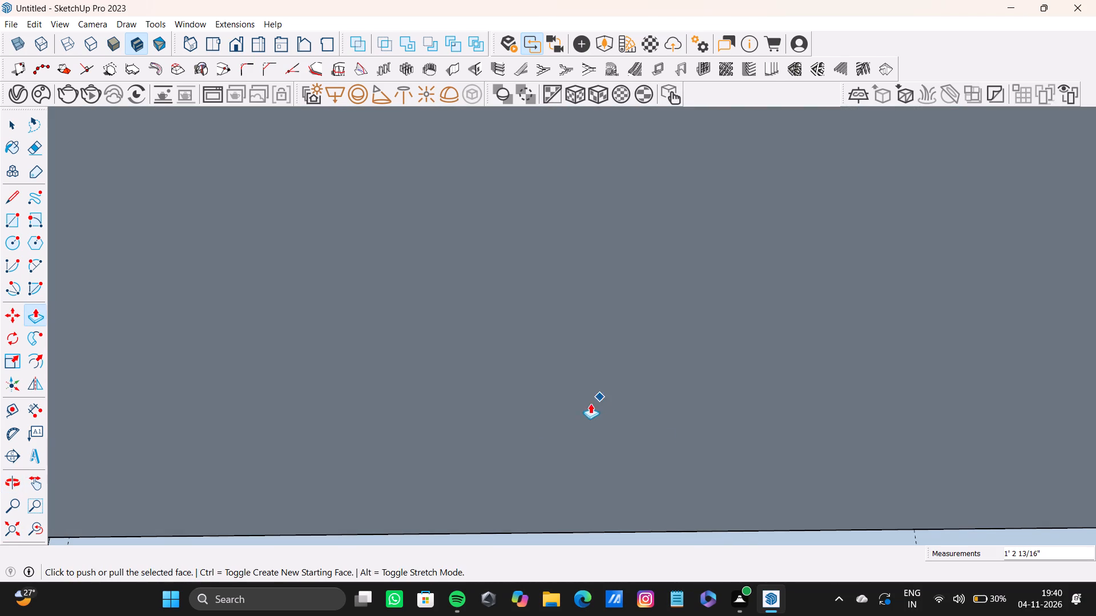
pyautogui.click(43, 528)
pyautogui.scroll(4, 670, 419)
pyautogui.press('space')
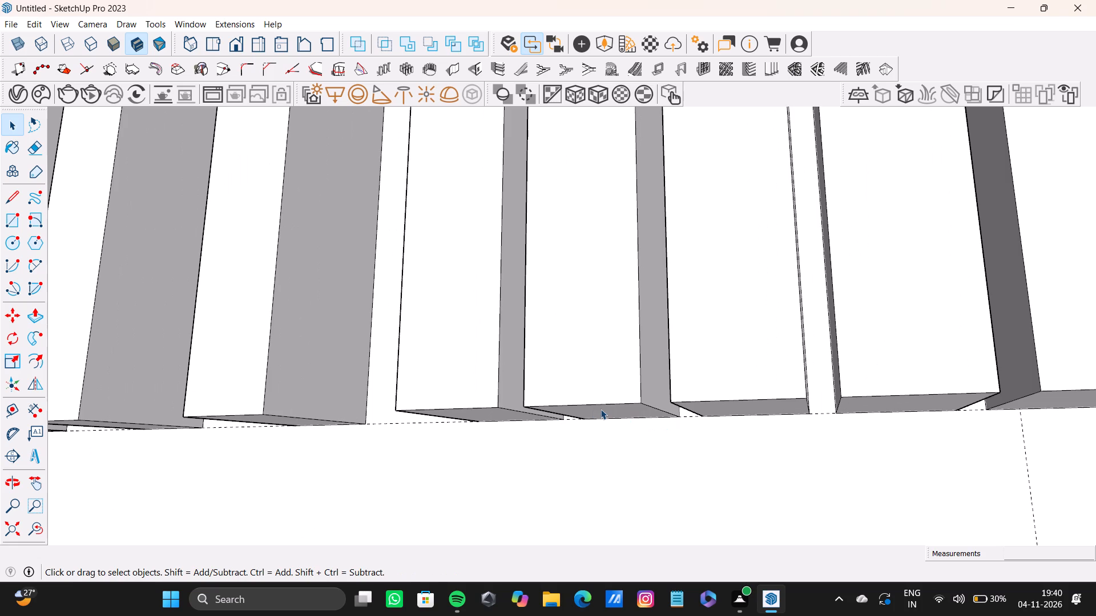
pyautogui.click(601, 409)
pyautogui.press('p')
pyautogui.moveTo(601, 410); pyautogui.dragTo(541, 212)
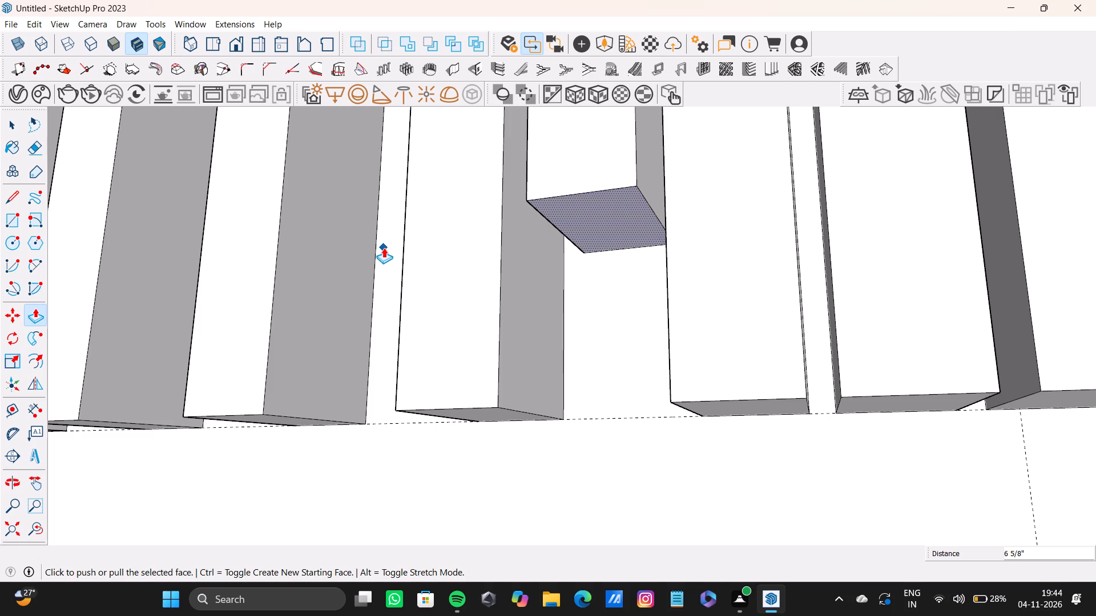
# Push the tenth slat's bottom face further up in stages, the last about 1' 3 5/8", level with the eighth slat's underside.
pyautogui.scroll(-20, 395, 212)
pyautogui.scroll(-2, 395, 212)
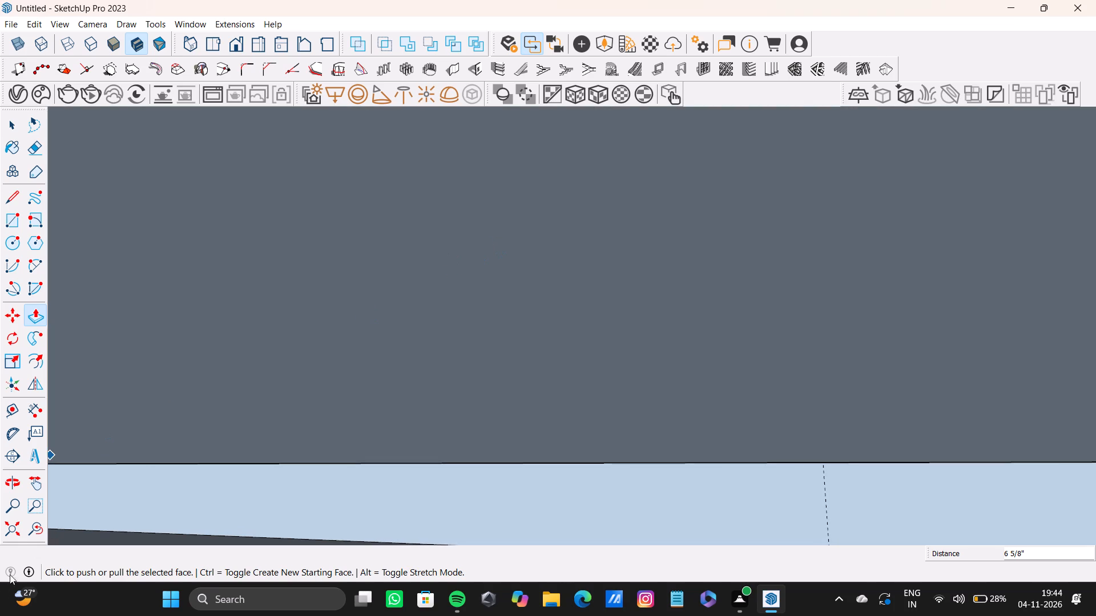
pyautogui.click(20, 535)
pyautogui.moveTo(307, 411); pyautogui.dragTo(392, 438, button='middle')
pyautogui.scroll(7, 528, 382)
pyautogui.moveTo(627, 335); pyautogui.dragTo(567, 419, button='middle')
pyautogui.scroll(3, 590, 493)
pyautogui.moveTo(583, 502); pyautogui.dragTo(513, 396, button='middle')
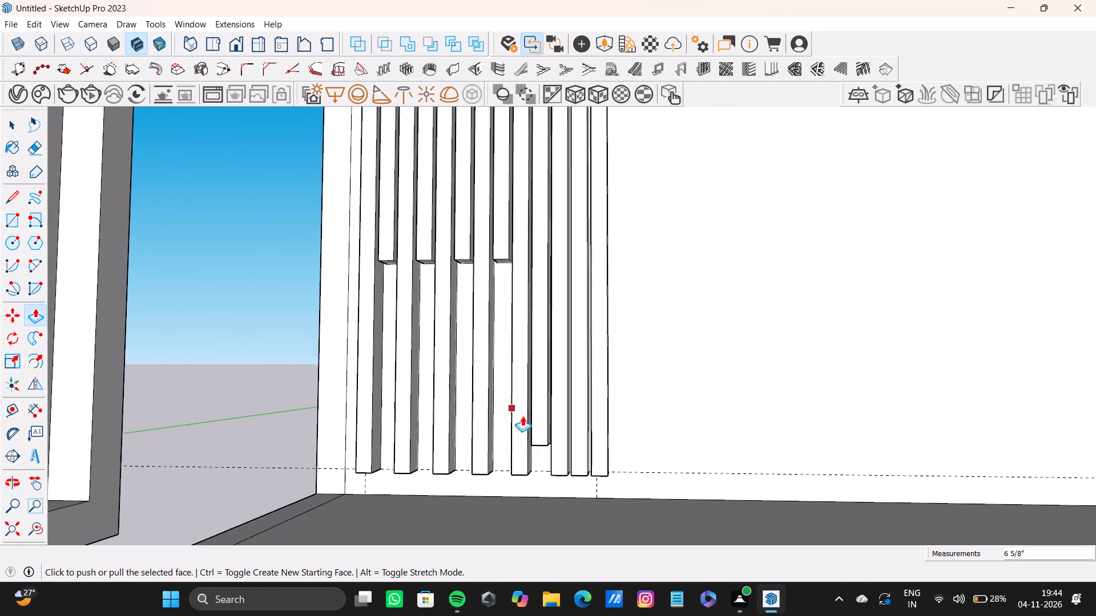
pyautogui.scroll(8, 522, 416)
pyautogui.moveTo(559, 457); pyautogui.dragTo(531, 396, button='middle')
pyautogui.scroll(3, 531, 440)
pyautogui.moveTo(550, 466); pyautogui.dragTo(531, 127)
pyautogui.scroll(-2, 531, 127)
pyautogui.keyDown('shift'); pyautogui.moveTo(530, 134); pyautogui.dragTo(552, 342, button='middle'); pyautogui.keyUp('shift')
pyautogui.moveTo(561, 330); pyautogui.dragTo(491, 191)
pyautogui.scroll(-4, 523, 278)
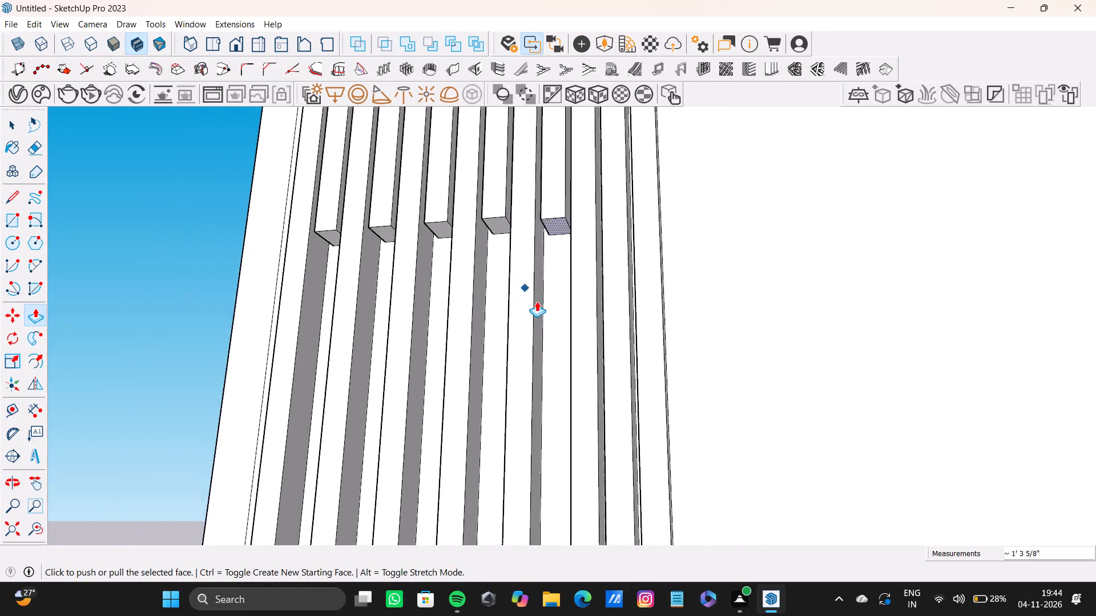
# Push the twelfth slat's bottom face up about 2 9/16" from the panel's lower edge.
pyautogui.keyDown('shift'); pyautogui.moveTo(537, 301); pyautogui.dragTo(474, 193, button='middle'); pyautogui.keyUp('shift')
pyautogui.moveTo(16, 531); pyautogui.dragTo(17, 525)
pyautogui.moveTo(399, 416); pyautogui.dragTo(415, 491, button='middle')
pyautogui.scroll(19, 554, 463)
pyautogui.moveTo(646, 419); pyautogui.dragTo(588, 406, button='middle')
pyautogui.scroll(9, 606, 405)
pyautogui.moveTo(622, 419); pyautogui.dragTo(657, 405, button='middle')
pyautogui.scroll(6, 670, 391)
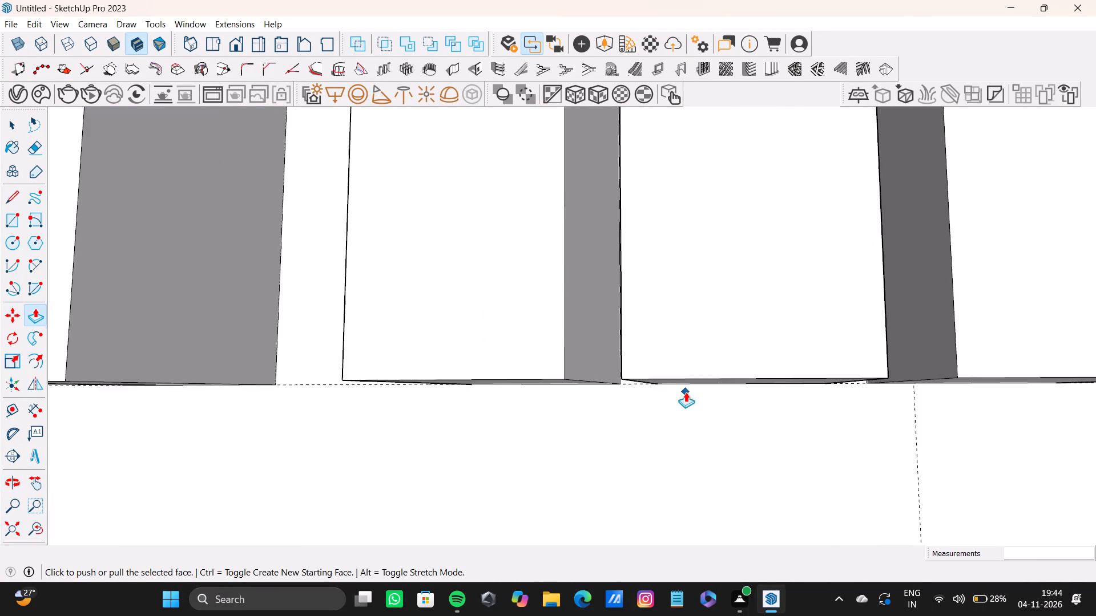
pyautogui.scroll(2, 686, 392)
pyautogui.moveTo(686, 392); pyautogui.dragTo(678, 371, button='middle')
pyautogui.press('space')
pyautogui.click(678, 370)
pyautogui.press('p')
pyautogui.moveTo(684, 375); pyautogui.dragTo(630, 208)
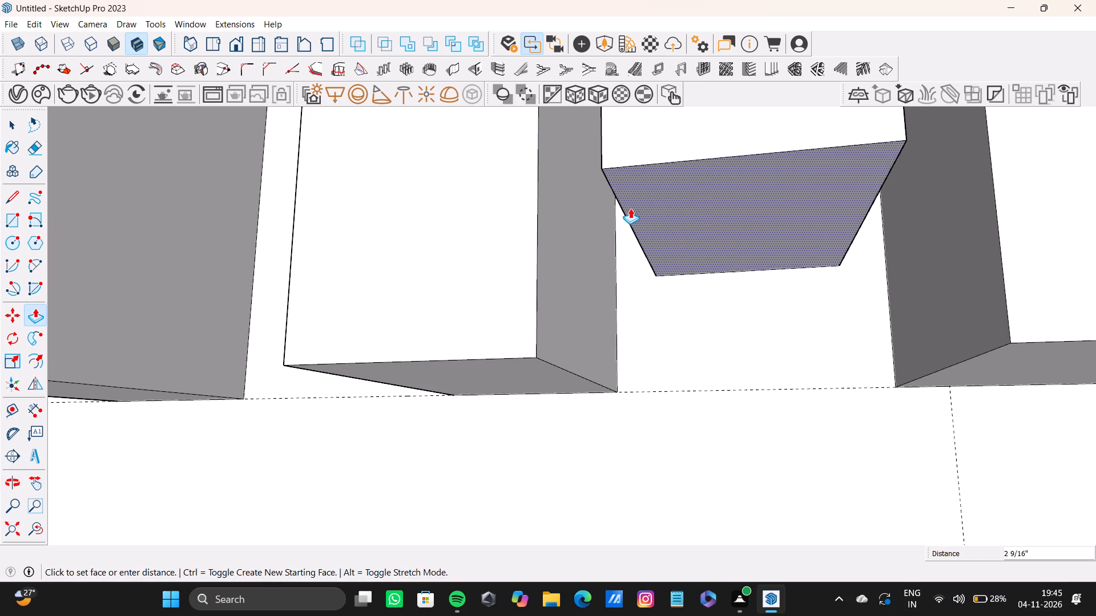
pyautogui.moveTo(630, 208); pyautogui.dragTo(627, 202)
# Push the twelfth slat's bottom face further up in stages, including about 5 7/8" and finally about 1' 1 7/8", level with the tenth slat's underside.
pyautogui.scroll(-4, 626, 202)
pyautogui.keyDown('shift'); pyautogui.moveTo(616, 175); pyautogui.dragTo(542, 451, button='middle'); pyautogui.keyUp('shift')
pyautogui.moveTo(558, 476); pyautogui.dragTo(548, 273)
pyautogui.scroll(-2, 539, 228)
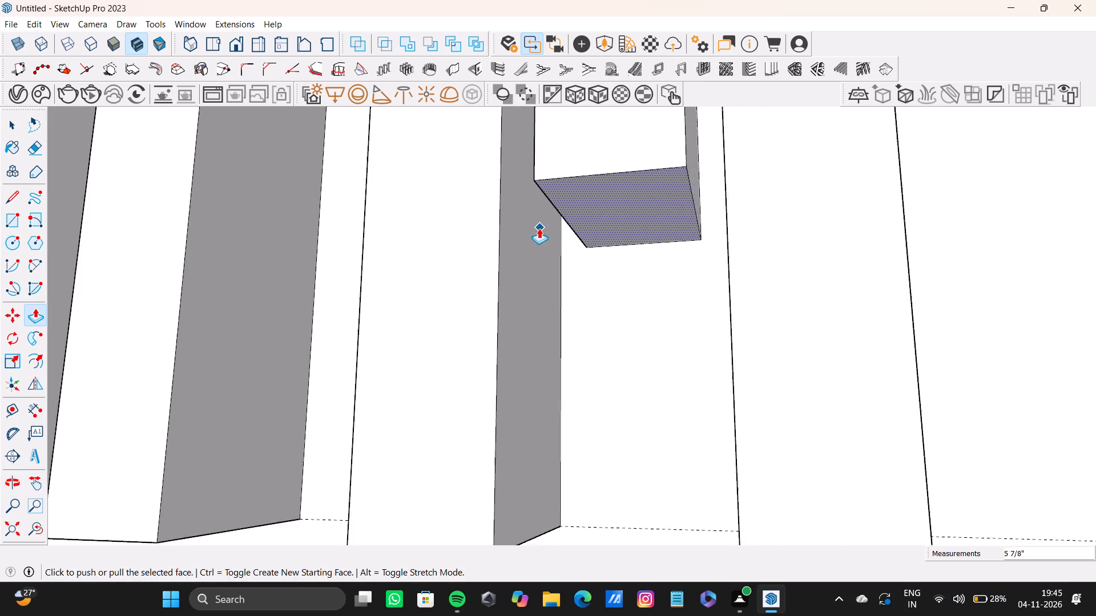
pyautogui.scroll(-1, 539, 228)
pyautogui.keyDown('shift'); pyautogui.moveTo(546, 208); pyautogui.dragTo(555, 387, button='middle'); pyautogui.keyUp('shift')
pyautogui.moveTo(591, 387); pyautogui.dragTo(601, 148)
pyautogui.scroll(-3, 597, 146)
pyautogui.moveTo(585, 153); pyautogui.dragTo(595, 348, button='middle')
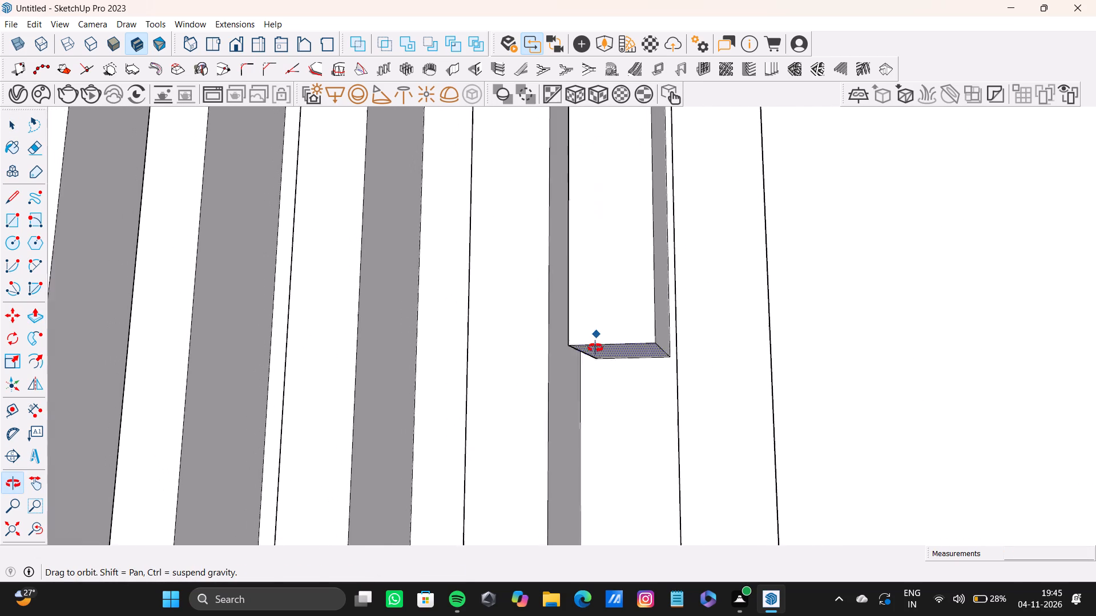
pyautogui.moveTo(595, 348); pyautogui.dragTo(632, 324, button='middle')
pyautogui.moveTo(633, 352); pyautogui.dragTo(589, 151)
pyautogui.scroll(-2, 586, 149)
pyautogui.keyDown('shift'); pyautogui.moveTo(585, 151); pyautogui.dragTo(609, 314, button='middle'); pyautogui.keyUp('shift')
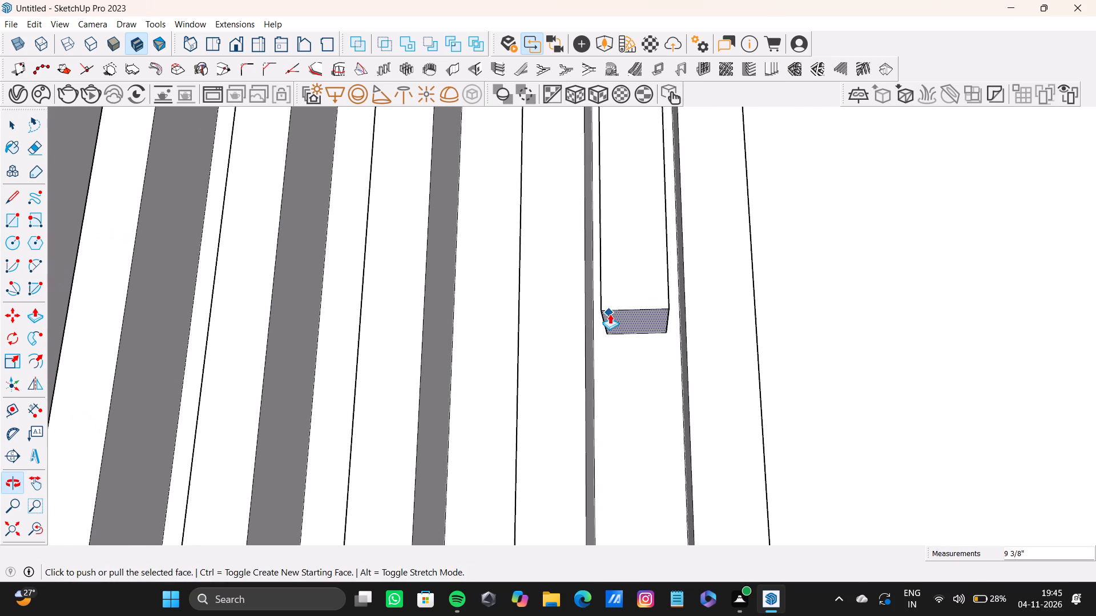
pyautogui.moveTo(617, 311); pyautogui.dragTo(582, 158)
pyautogui.scroll(-2, 582, 156)
pyautogui.keyDown('shift'); pyautogui.moveTo(577, 160); pyautogui.dragTo(563, 287, button='middle'); pyautogui.keyUp('shift')
pyautogui.moveTo(609, 350); pyautogui.dragTo(505, 192)
pyautogui.scroll(-3, 511, 257)
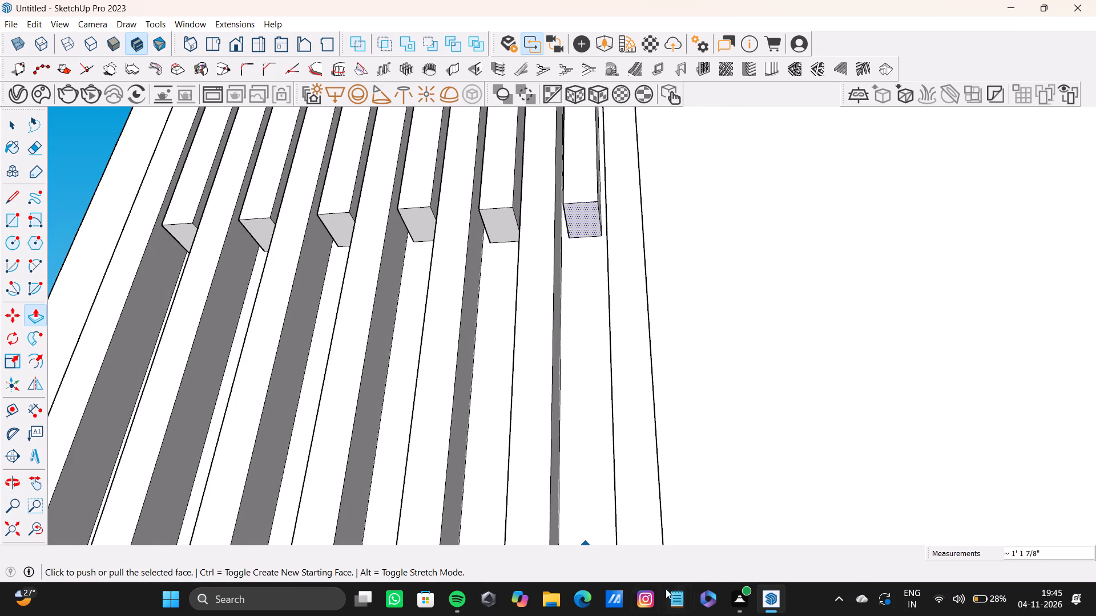
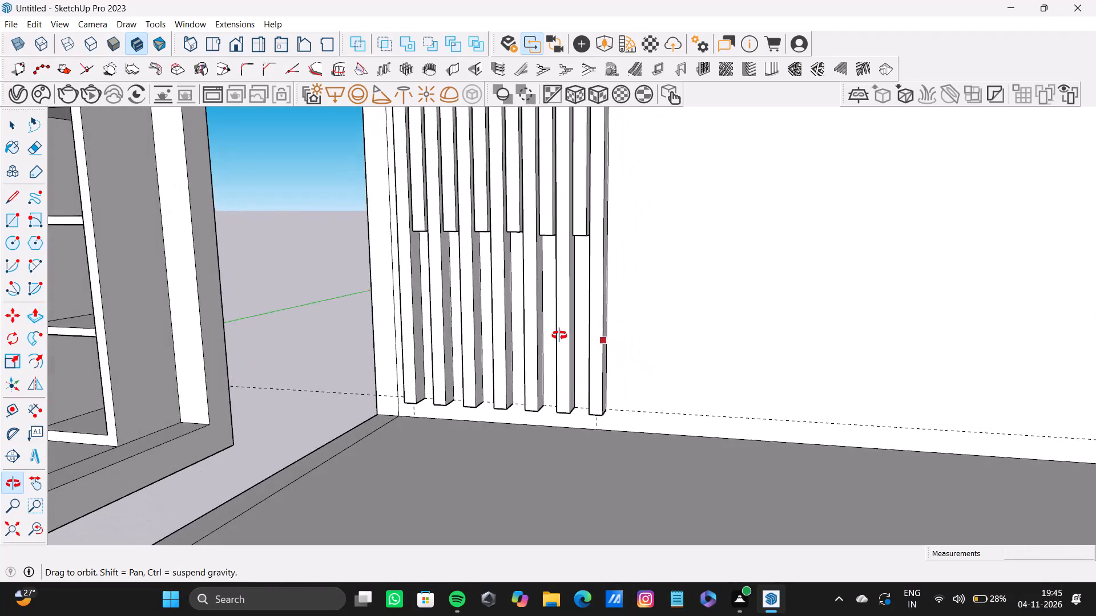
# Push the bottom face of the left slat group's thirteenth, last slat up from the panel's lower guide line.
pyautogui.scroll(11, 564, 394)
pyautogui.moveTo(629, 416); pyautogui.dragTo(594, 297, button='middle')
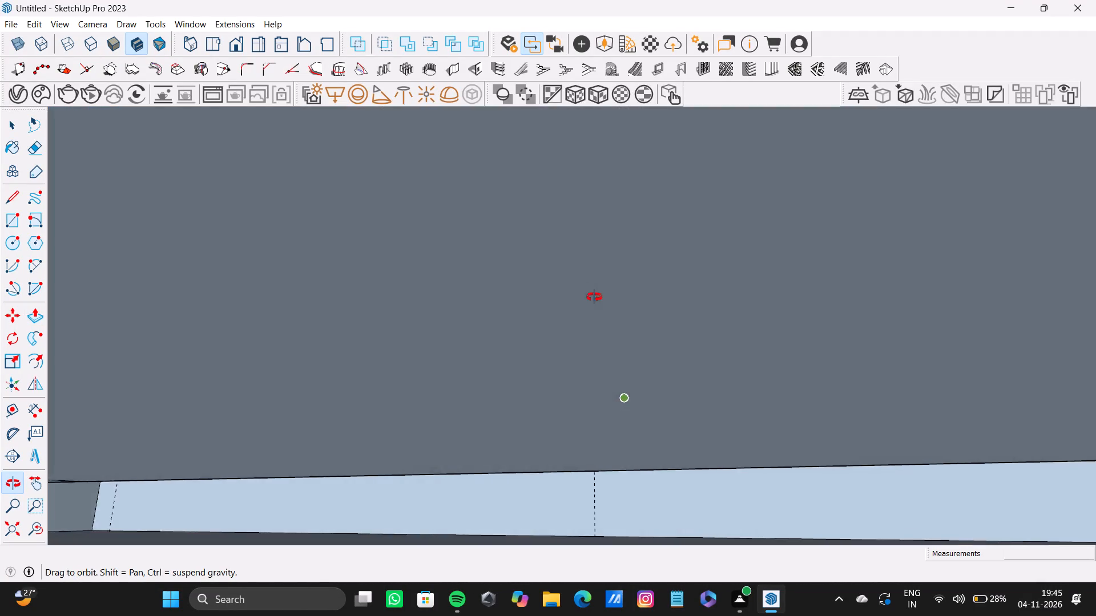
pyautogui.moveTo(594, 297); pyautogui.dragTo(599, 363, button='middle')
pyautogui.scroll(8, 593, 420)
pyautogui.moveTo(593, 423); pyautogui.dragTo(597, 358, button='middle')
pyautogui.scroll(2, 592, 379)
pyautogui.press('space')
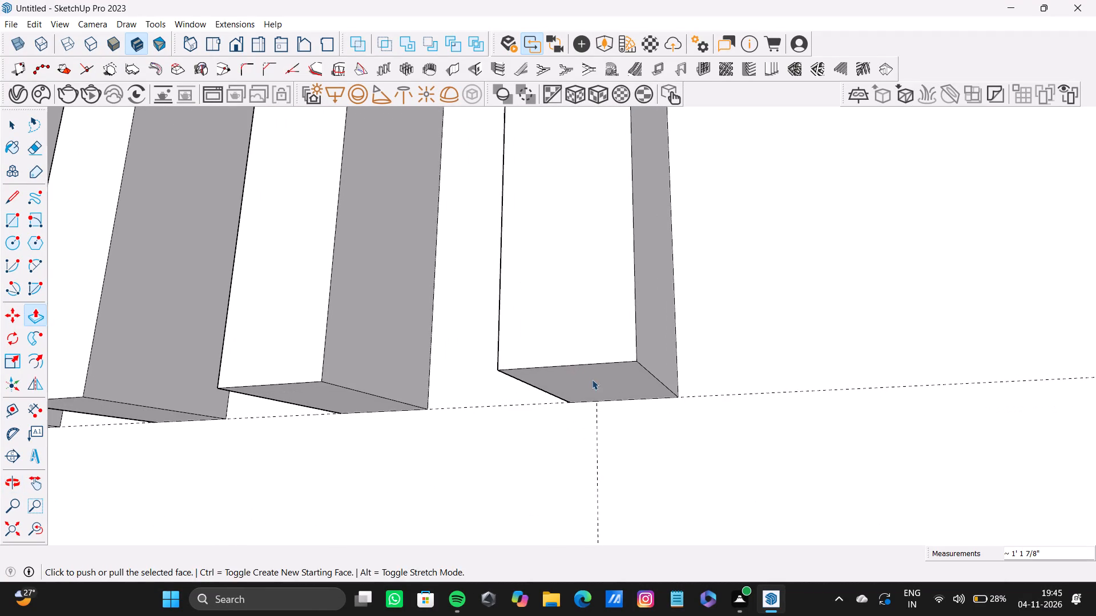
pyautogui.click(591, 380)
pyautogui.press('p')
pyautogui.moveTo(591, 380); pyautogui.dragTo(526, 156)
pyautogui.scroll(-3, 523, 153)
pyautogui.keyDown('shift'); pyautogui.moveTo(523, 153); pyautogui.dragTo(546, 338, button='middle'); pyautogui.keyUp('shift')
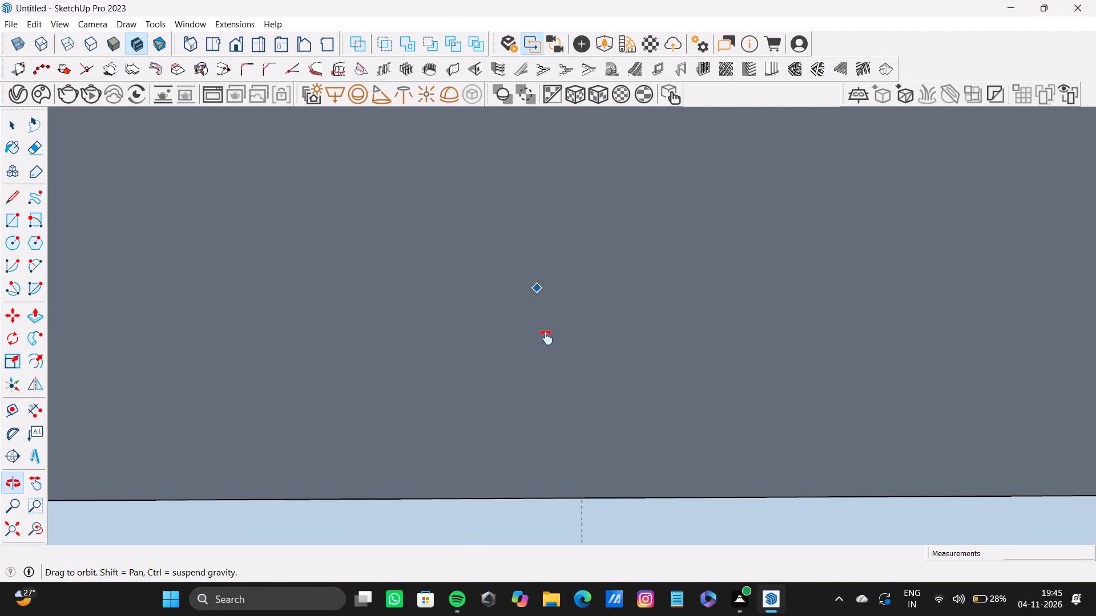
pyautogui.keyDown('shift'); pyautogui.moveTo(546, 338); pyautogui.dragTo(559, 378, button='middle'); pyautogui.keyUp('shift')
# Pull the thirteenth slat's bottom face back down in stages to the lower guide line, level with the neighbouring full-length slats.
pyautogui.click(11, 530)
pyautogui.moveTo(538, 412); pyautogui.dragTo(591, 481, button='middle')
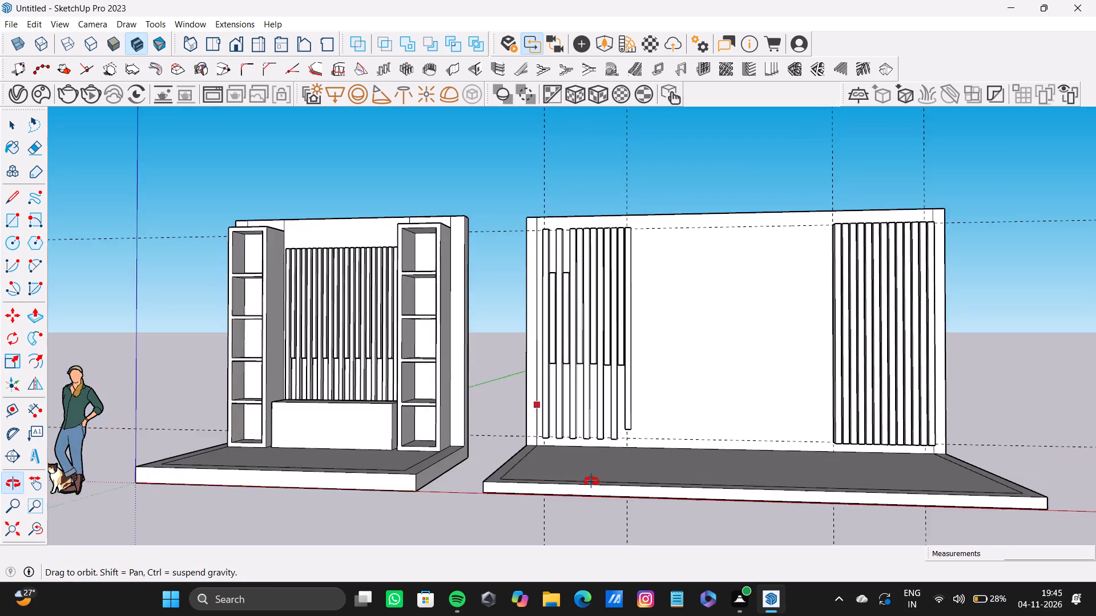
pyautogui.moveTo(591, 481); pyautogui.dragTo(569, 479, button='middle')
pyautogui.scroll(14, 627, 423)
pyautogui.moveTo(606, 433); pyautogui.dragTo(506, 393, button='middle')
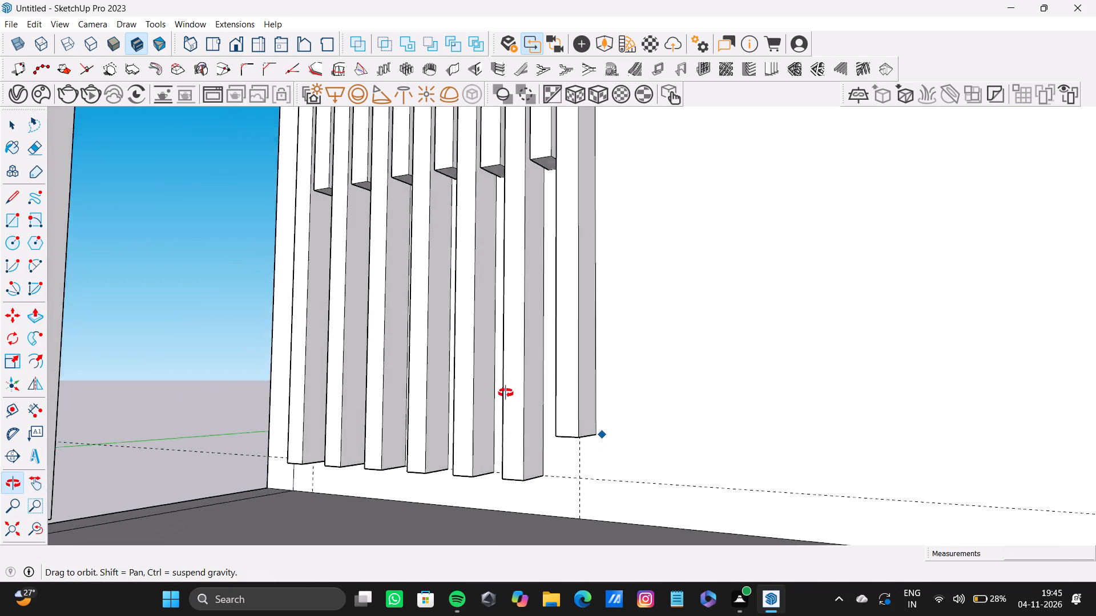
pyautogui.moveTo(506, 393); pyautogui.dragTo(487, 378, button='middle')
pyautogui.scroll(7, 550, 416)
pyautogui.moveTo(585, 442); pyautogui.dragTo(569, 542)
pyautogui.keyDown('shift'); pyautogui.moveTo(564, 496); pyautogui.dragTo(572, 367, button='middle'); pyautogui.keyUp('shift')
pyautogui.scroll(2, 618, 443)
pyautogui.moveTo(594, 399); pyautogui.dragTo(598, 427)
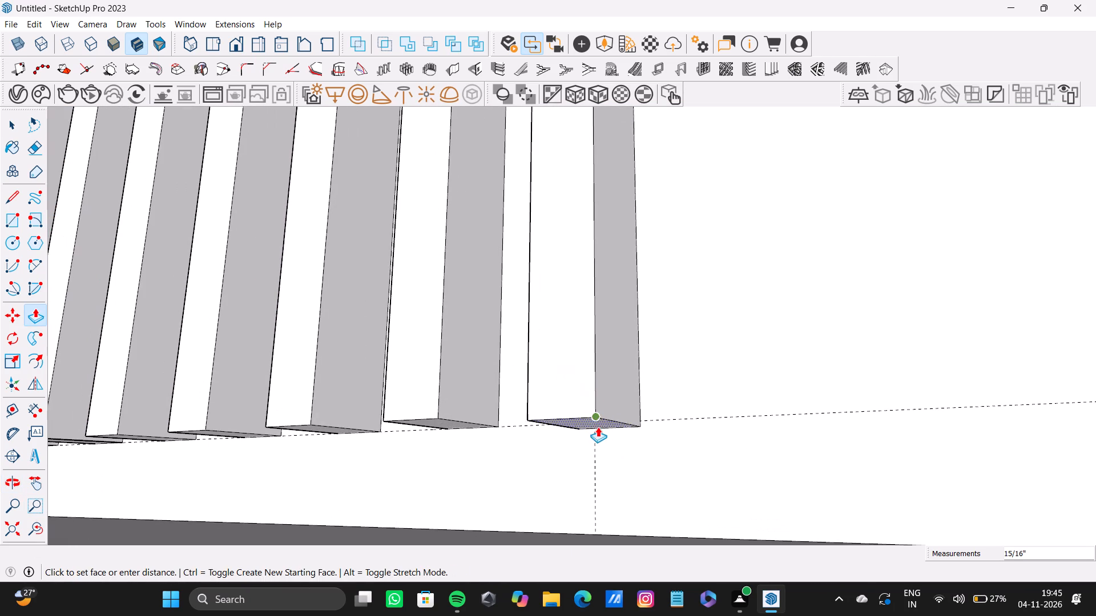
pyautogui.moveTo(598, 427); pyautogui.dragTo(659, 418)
# Push the top face of the left group's sixth slat down level with the fourth slat's shortened top.
pyautogui.scroll(-4, 501, 396)
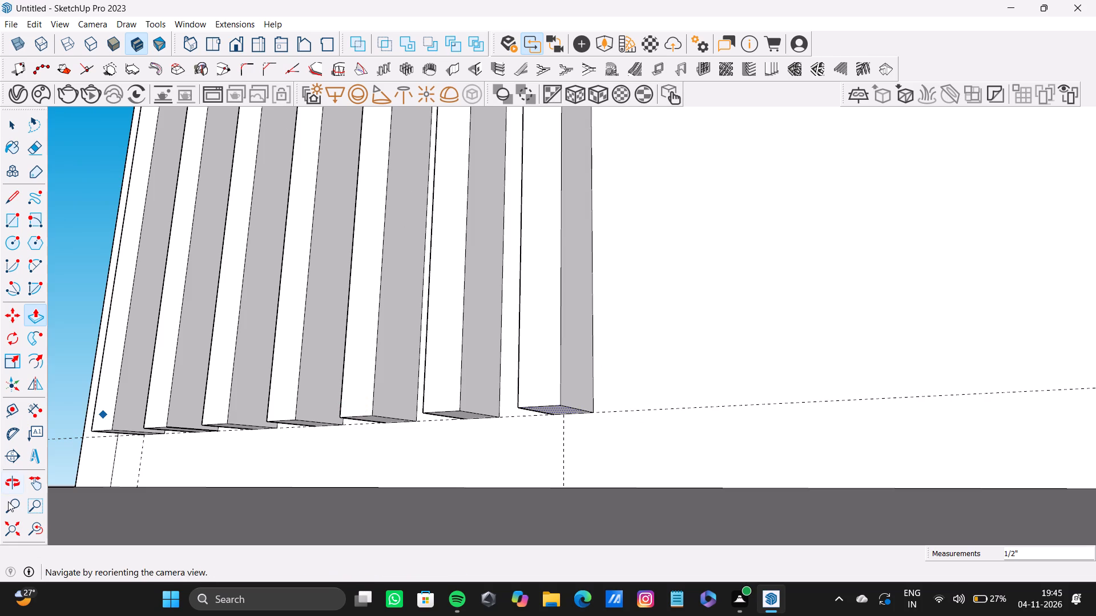
pyautogui.moveTo(13, 528); pyautogui.dragTo(20, 525)
pyautogui.moveTo(230, 449); pyautogui.dragTo(304, 564, button='middle')
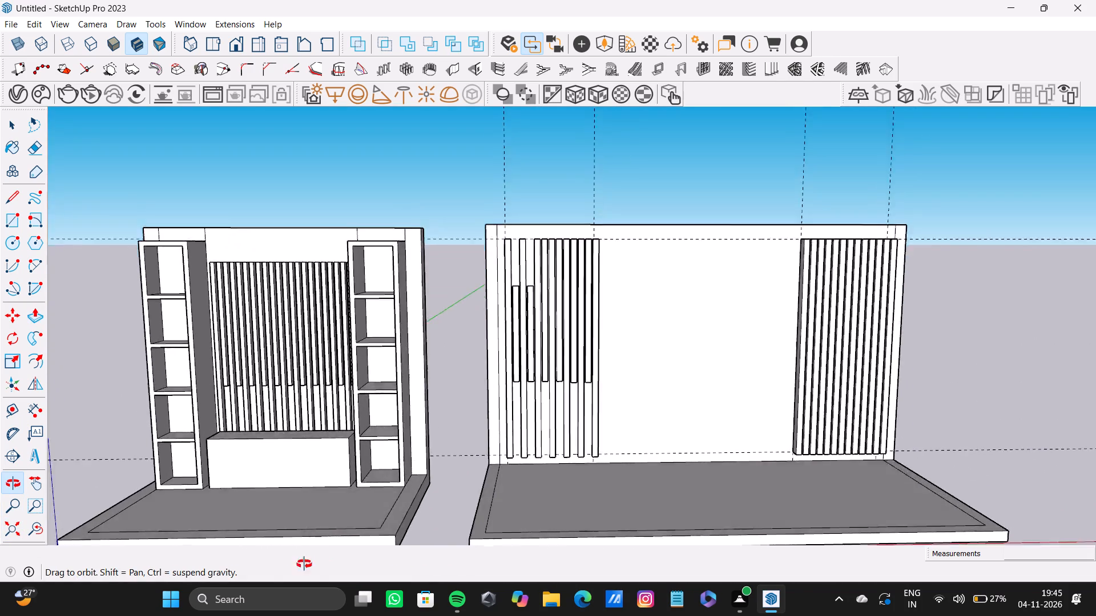
pyautogui.moveTo(304, 564); pyautogui.dragTo(285, 572, button='middle')
pyautogui.scroll(5, 530, 319)
pyautogui.moveTo(547, 257); pyautogui.dragTo(517, 387, button='middle')
pyautogui.scroll(3, 565, 214)
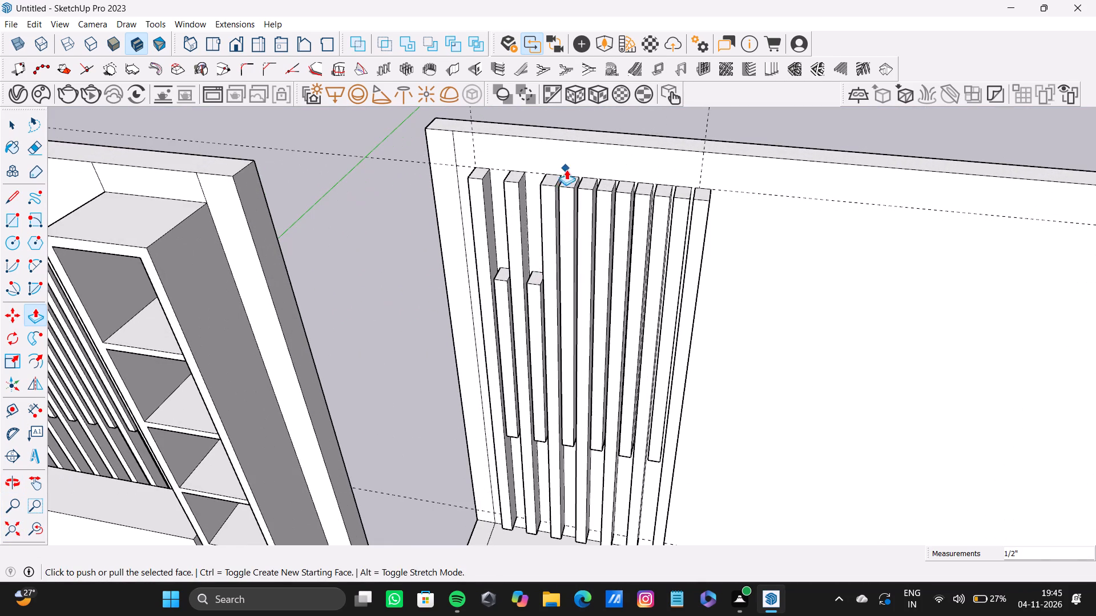
pyautogui.press('space')
pyautogui.click(571, 181)
pyautogui.press('p')
pyautogui.moveTo(570, 183); pyautogui.dragTo(531, 261)
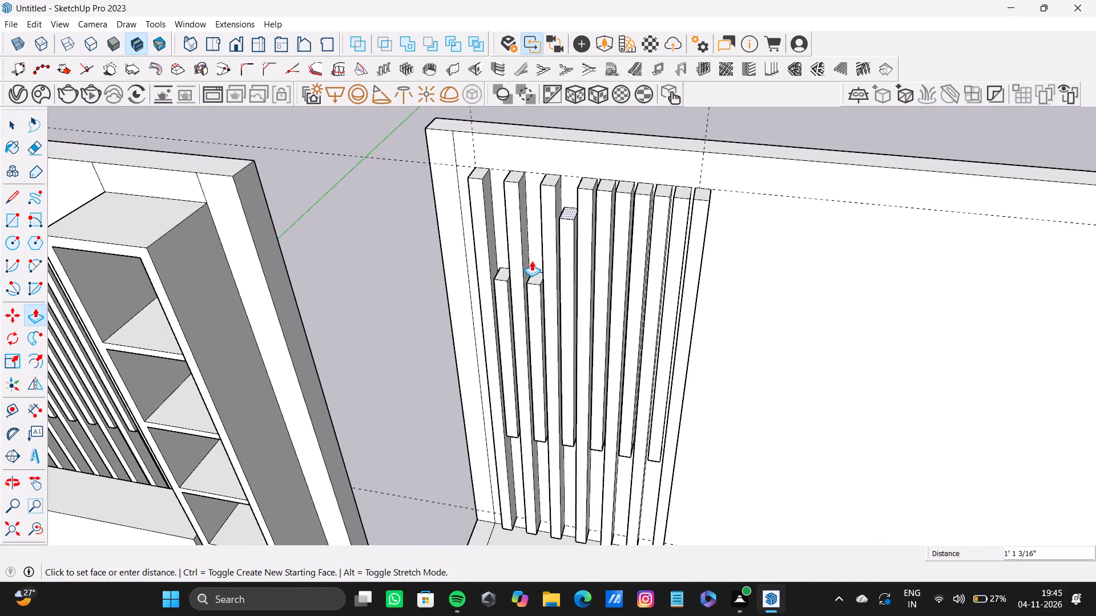
pyautogui.moveTo(531, 261); pyautogui.dragTo(534, 283)
# Push the top faces of the eighth, tenth and twelfth slats down level with the sixth slat's top.
pyautogui.press('space')
pyautogui.click(606, 185)
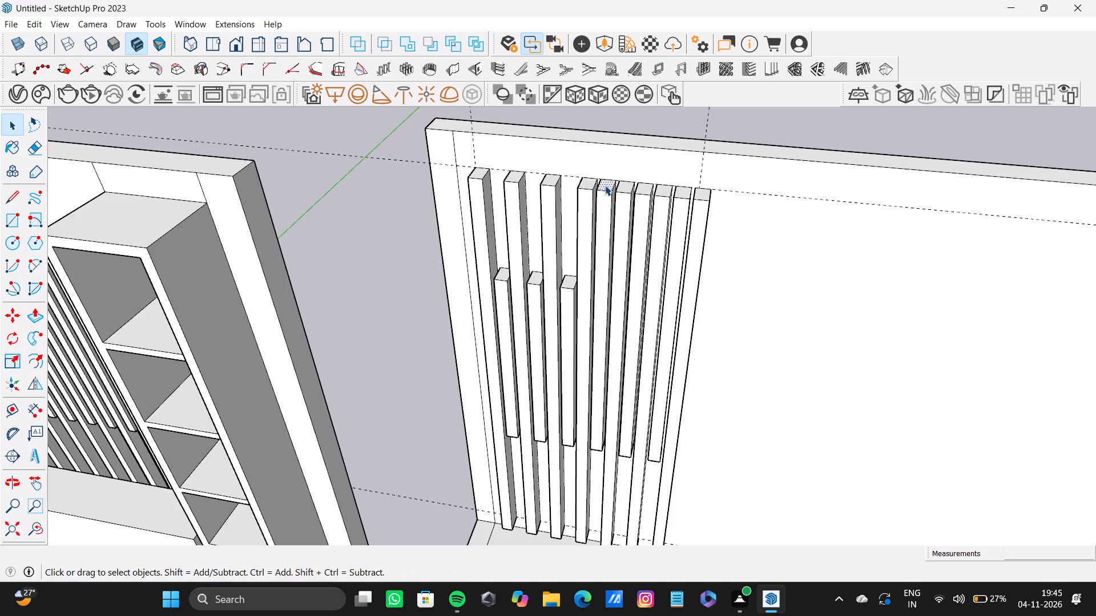
pyautogui.press('p')
pyautogui.moveTo(599, 189); pyautogui.dragTo(569, 281)
pyautogui.press('space')
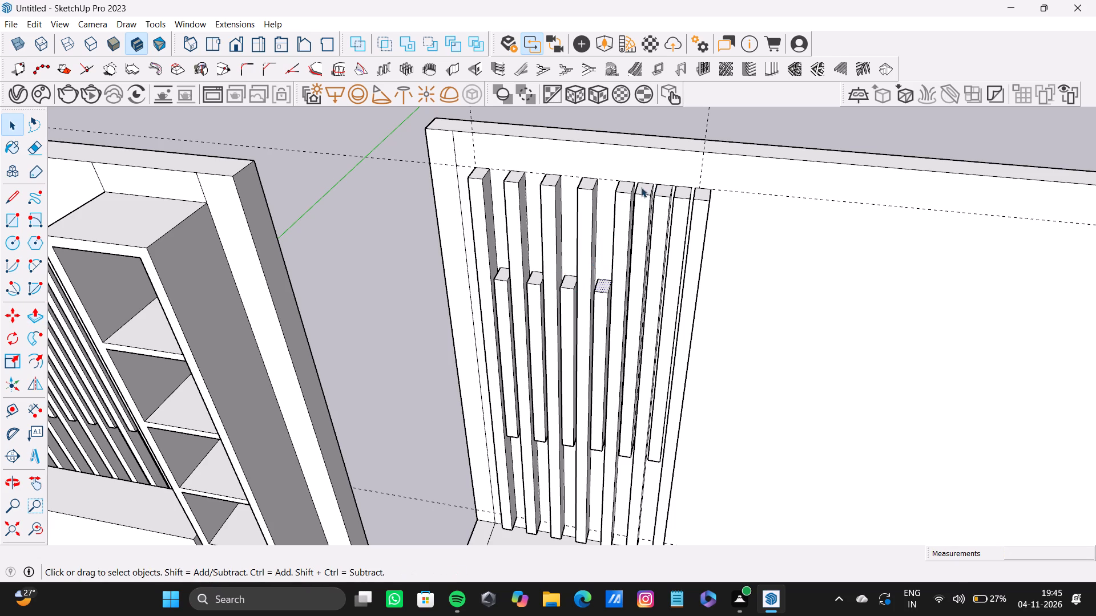
pyautogui.click(642, 185)
pyautogui.press('p')
pyautogui.moveTo(647, 184); pyautogui.dragTo(599, 289)
pyautogui.press('space')
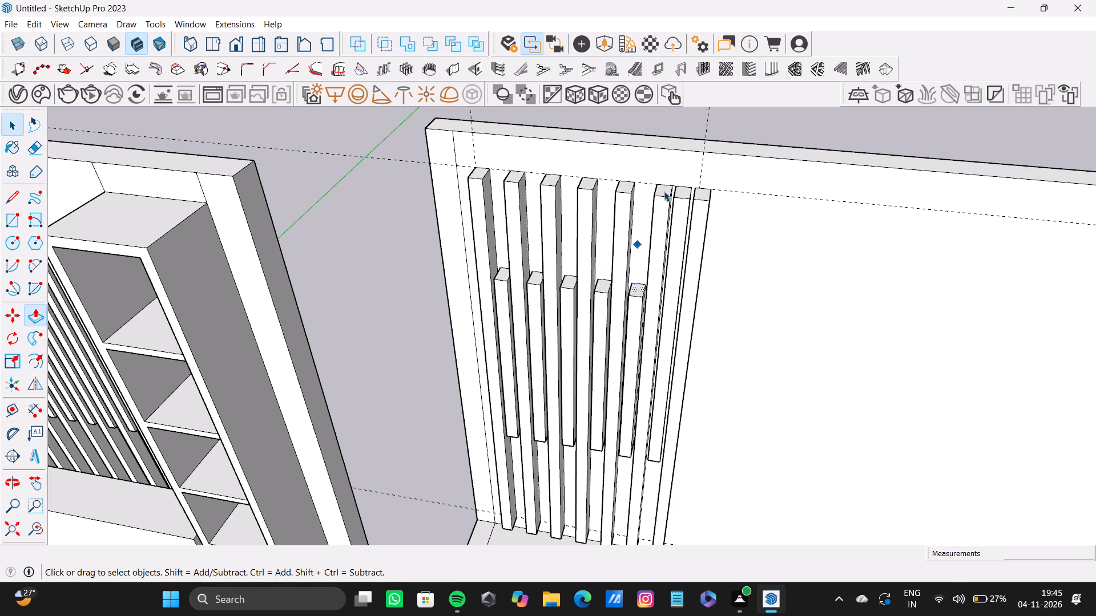
pyautogui.click(679, 191)
pyautogui.press('p')
pyautogui.moveTo(679, 192); pyautogui.dragTo(631, 284)
pyautogui.press('space')
# Close the open bottom of the right slat group's first slat with a rectangle of about 3 5/8" by 5 15/16".
pyautogui.scroll(-12, 613, 259)
pyautogui.keyDown('shift'); pyautogui.moveTo(562, 260); pyautogui.dragTo(432, 262, button='middle'); pyautogui.keyUp('shift')
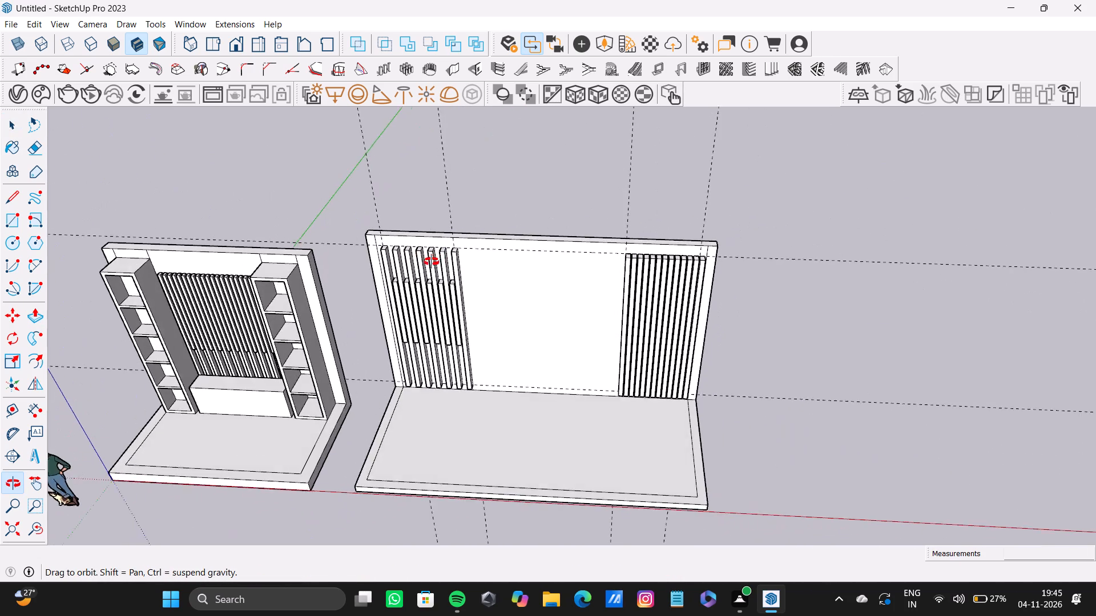
pyautogui.keyDown('shift'); pyautogui.moveTo(432, 262); pyautogui.dragTo(412, 264, button='middle'); pyautogui.keyUp('shift')
pyautogui.scroll(-4, 422, 297)
pyautogui.moveTo(465, 367); pyautogui.dragTo(501, 249, button='middle')
pyautogui.scroll(9, 561, 306)
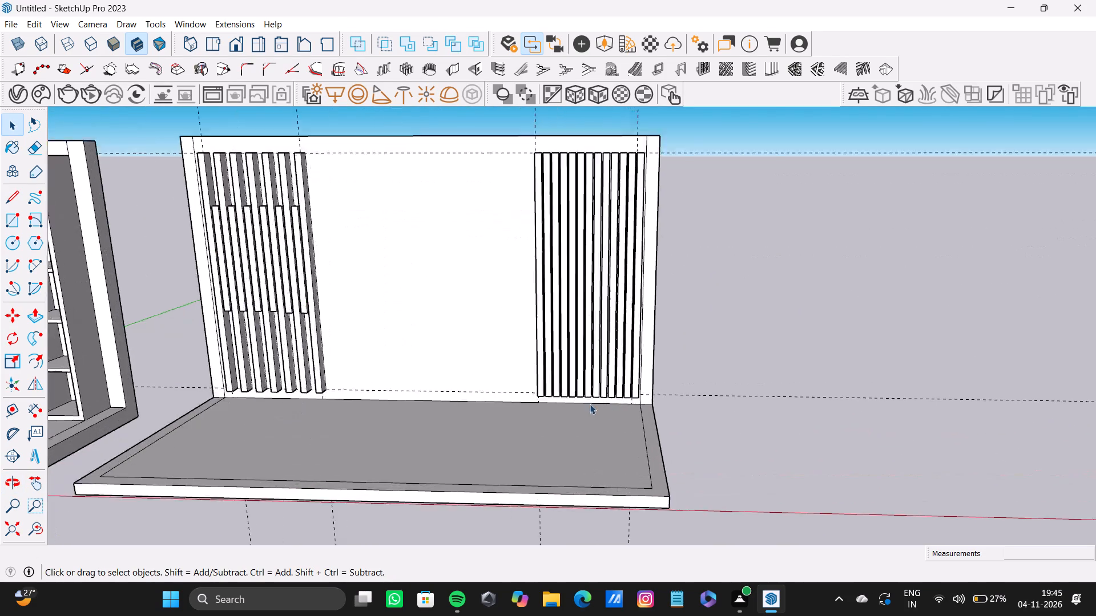
pyautogui.scroll(9, 590, 404)
pyautogui.moveTo(548, 387); pyautogui.dragTo(470, 401, button='middle')
pyautogui.scroll(11, 487, 398)
pyautogui.moveTo(518, 390); pyautogui.dragTo(526, 240, button='middle')
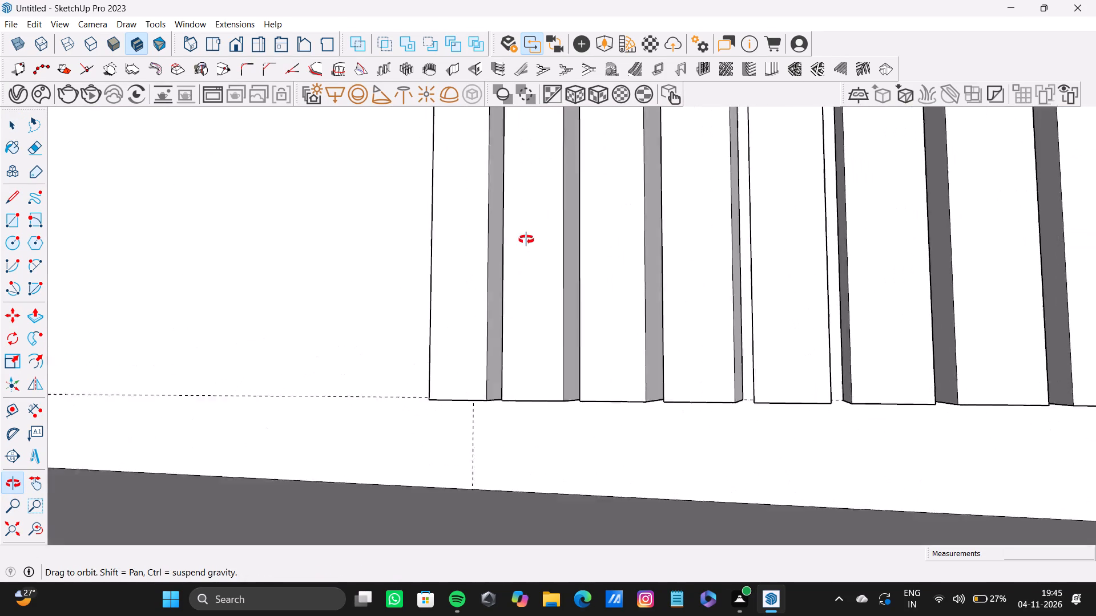
pyautogui.moveTo(526, 240); pyautogui.dragTo(579, 277, button='middle')
pyautogui.scroll(10, 416, 408)
pyautogui.moveTo(484, 394); pyautogui.dragTo(515, 333, button='middle')
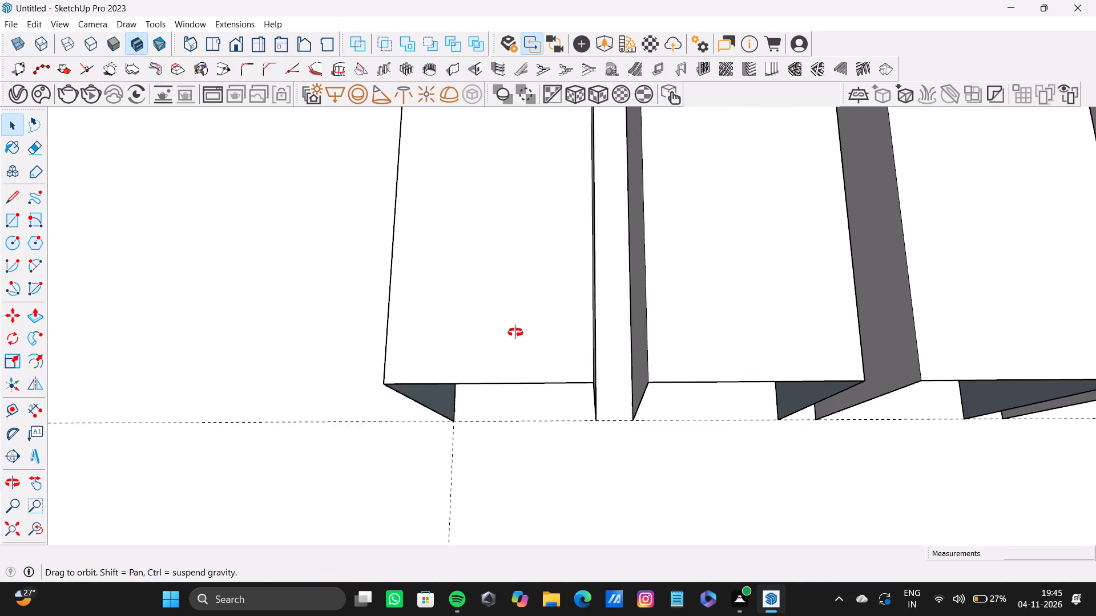
pyautogui.moveTo(515, 333); pyautogui.dragTo(524, 311, button='middle')
pyautogui.press('r')
pyautogui.scroll(2, 393, 360)
pyautogui.click(386, 359)
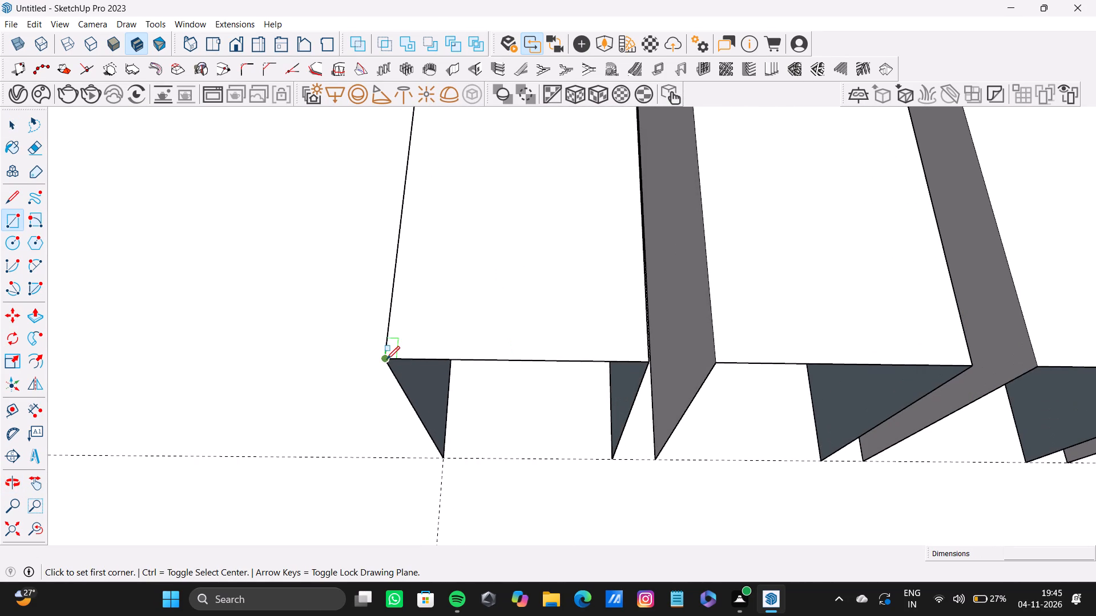
pyautogui.click(613, 460)
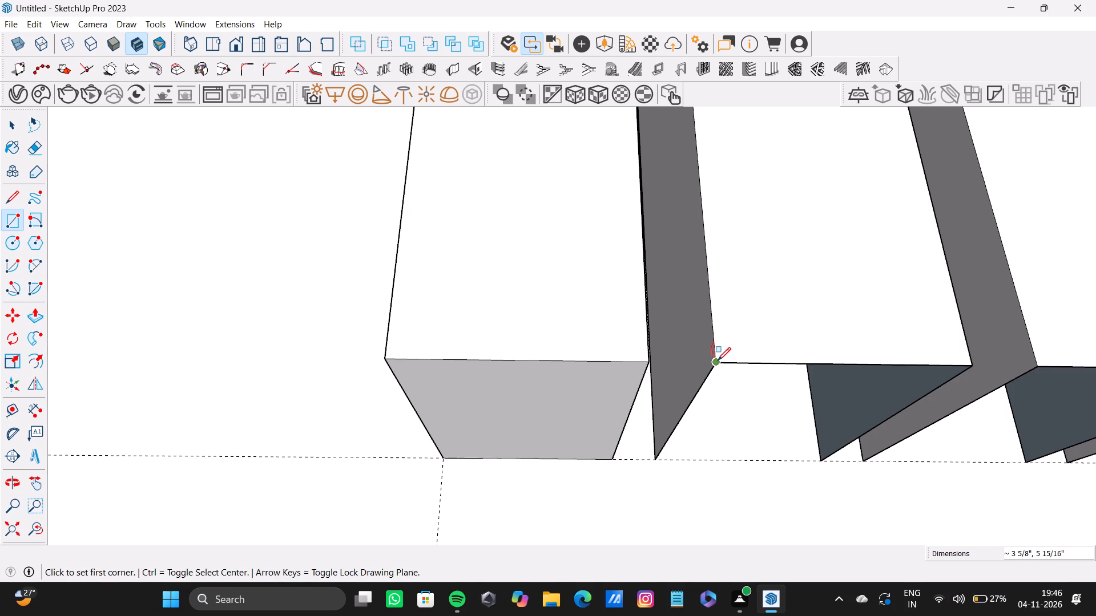
# Close the bottoms of the right group's second, third and fourth slats with corner-to-corner rectangles of about 3 5/8" by 5 15/16".
pyautogui.click(718, 360)
pyautogui.moveTo(732, 399); pyautogui.dragTo(518, 349, button='middle')
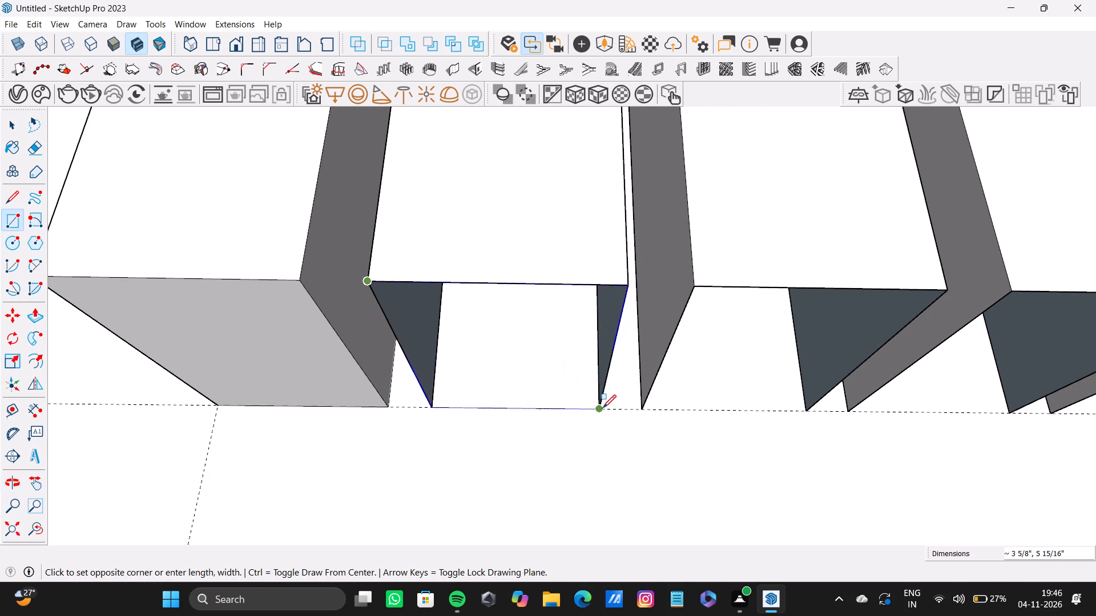
pyautogui.click(602, 408)
pyautogui.click(694, 290)
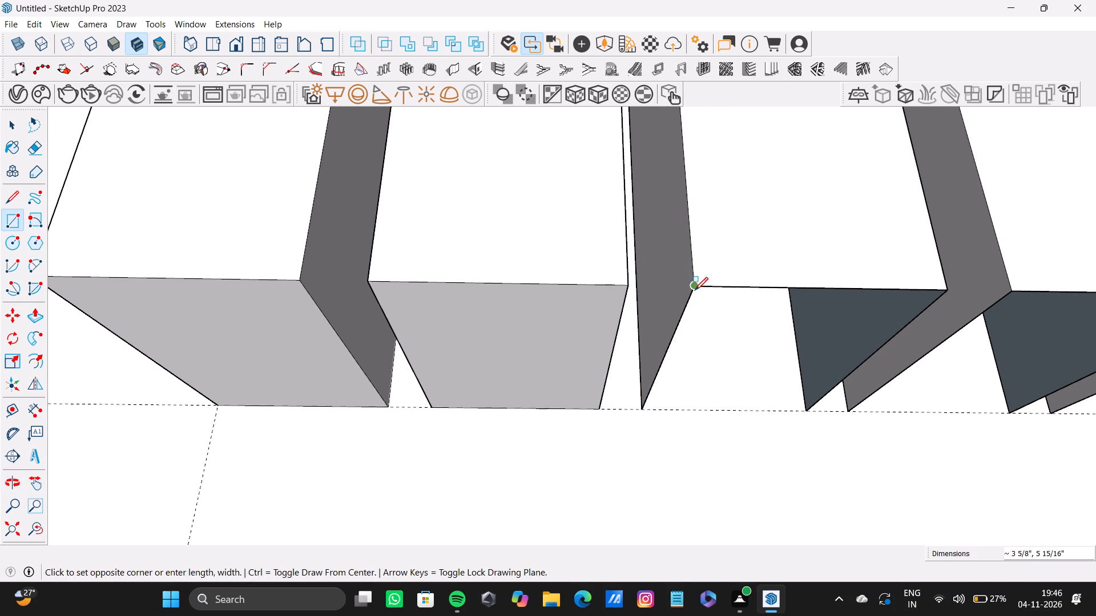
pyautogui.keyDown('shift'); pyautogui.moveTo(726, 369); pyautogui.dragTo(539, 348, button='middle'); pyautogui.keyUp('shift')
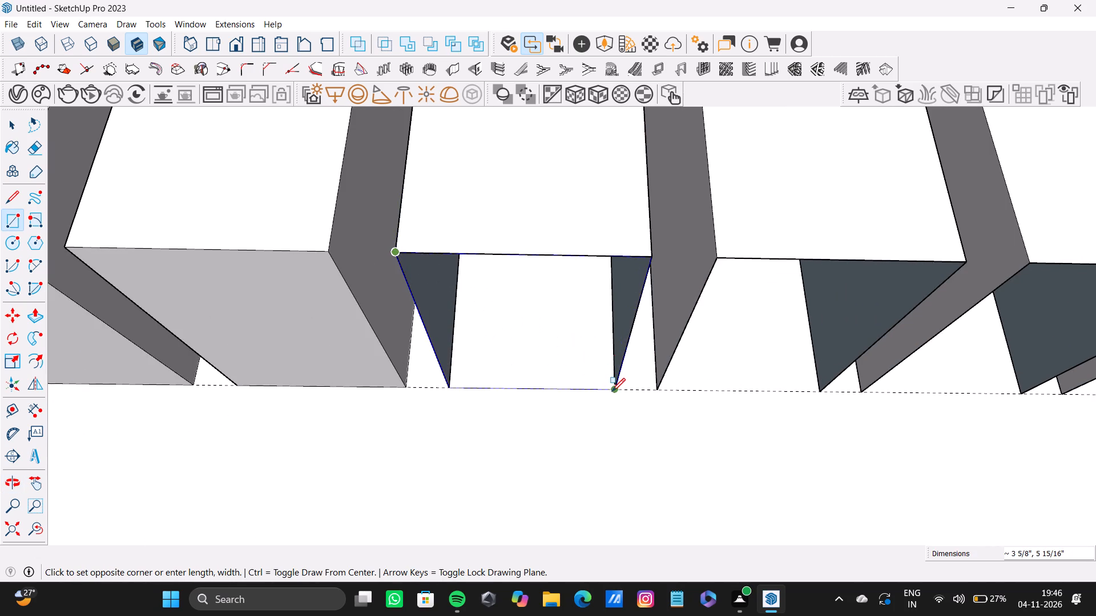
pyautogui.click(612, 391)
pyautogui.moveTo(490, 315); pyautogui.dragTo(211, 289, button='middle')
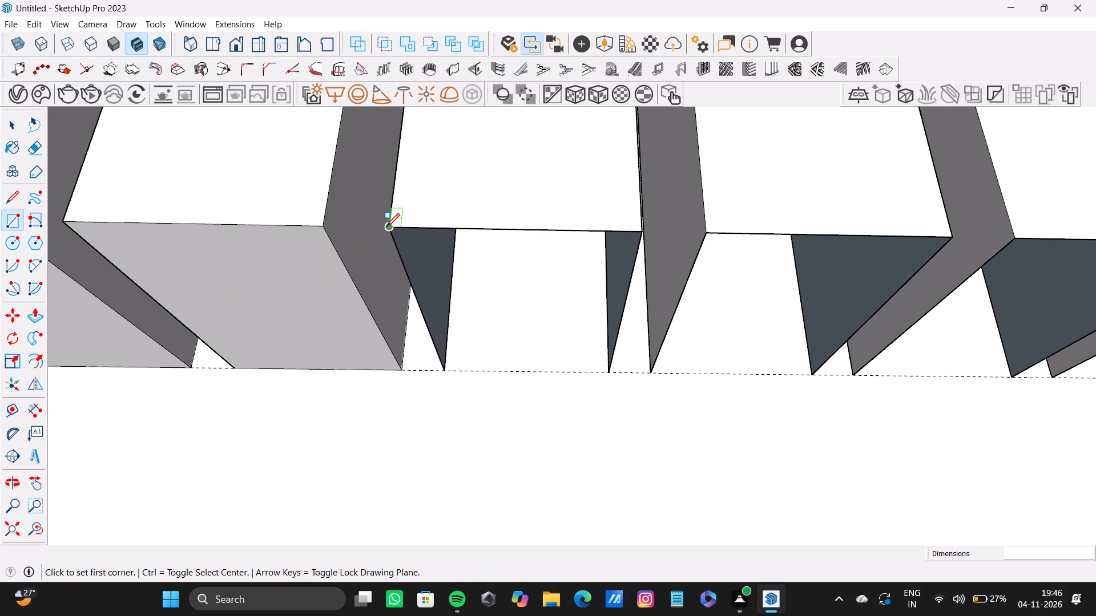
pyautogui.click(388, 226)
pyautogui.click(609, 370)
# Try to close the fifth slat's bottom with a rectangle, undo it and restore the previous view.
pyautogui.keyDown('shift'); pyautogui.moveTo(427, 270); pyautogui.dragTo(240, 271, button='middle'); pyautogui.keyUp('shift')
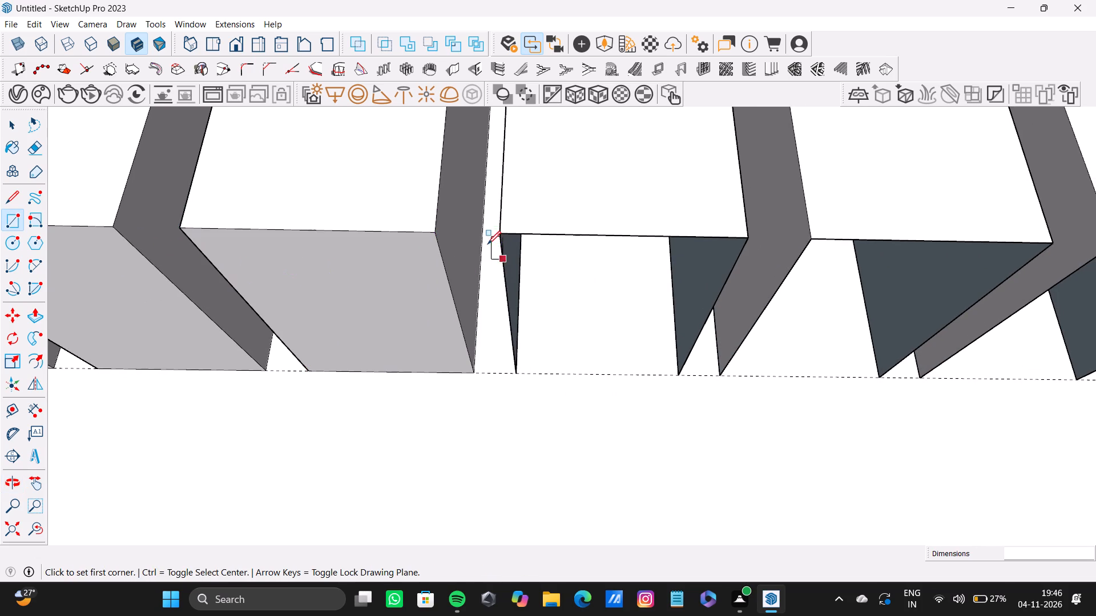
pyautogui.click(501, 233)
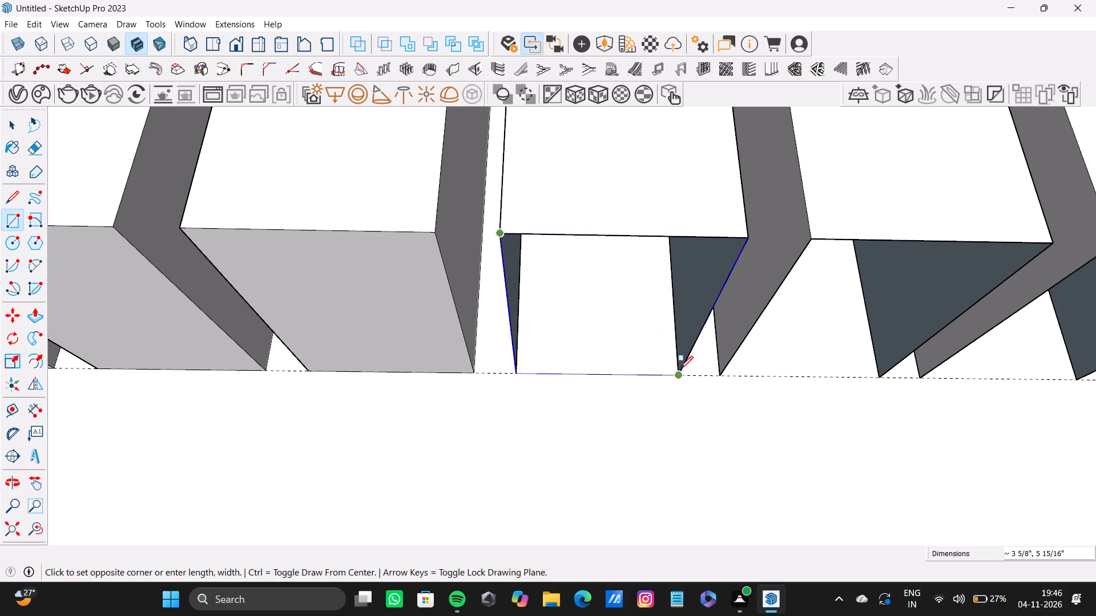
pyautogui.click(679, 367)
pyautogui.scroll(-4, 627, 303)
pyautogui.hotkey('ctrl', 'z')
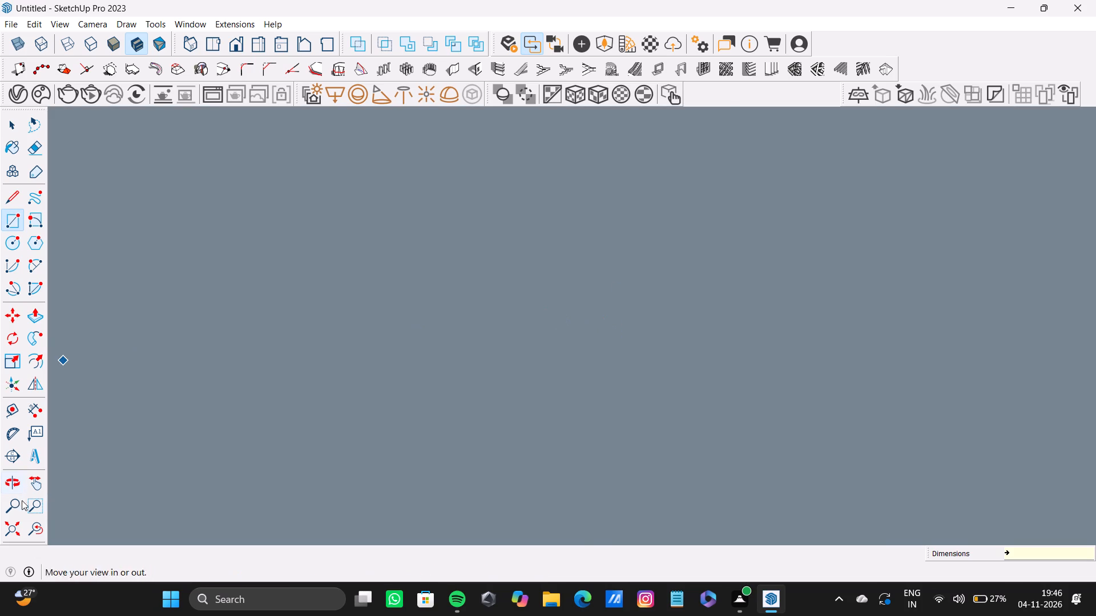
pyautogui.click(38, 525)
# Close the bottoms of the right group's fifth, sixth and seventh slats with rectangles of about 3 5/8" by 5 15/16".
pyautogui.keyDown('shift'); pyautogui.moveTo(644, 273); pyautogui.dragTo(590, 269, button='middle'); pyautogui.keyUp('shift')
pyautogui.click(412, 224)
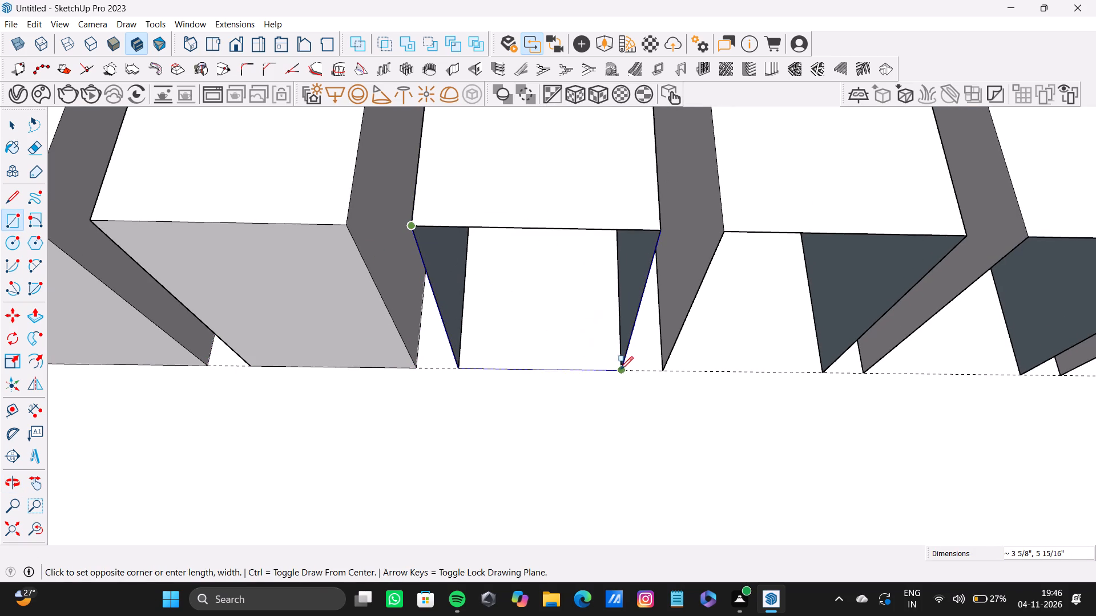
pyautogui.click(622, 370)
pyautogui.keyDown('shift'); pyautogui.moveTo(602, 347); pyautogui.dragTo(391, 327, button='middle'); pyautogui.keyUp('shift')
pyautogui.click(428, 204)
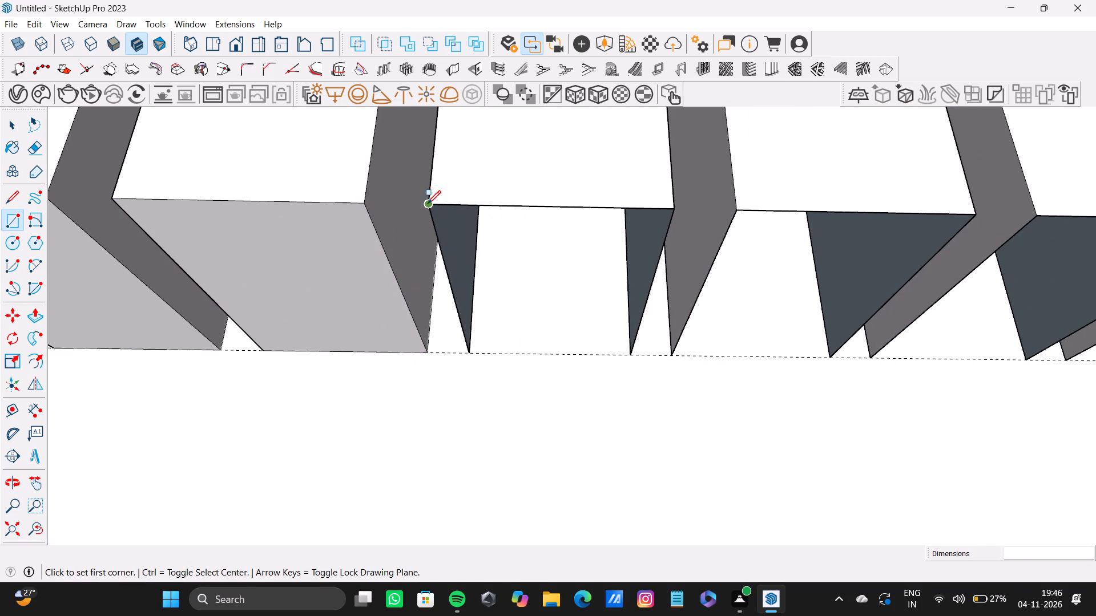
pyautogui.click(628, 353)
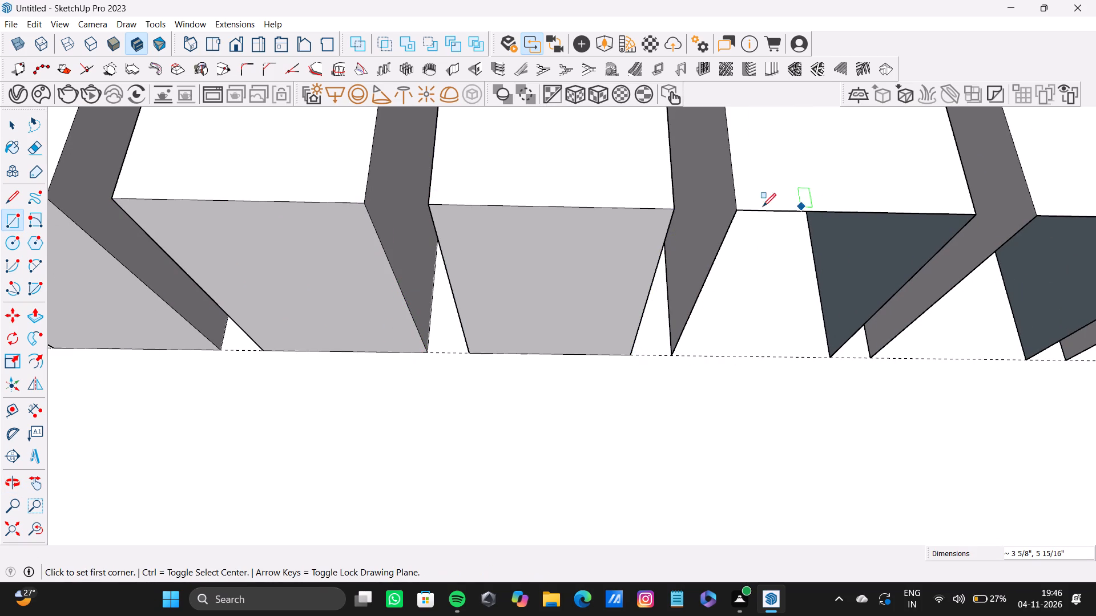
pyautogui.click(740, 211)
pyautogui.click(835, 361)
# Close the bottoms of the right group's eighth, ninth and tenth slats with rectangles of about 3 5/8" by 5 15/16".
pyautogui.keyDown('shift'); pyautogui.moveTo(821, 338); pyautogui.dragTo(715, 318, button='middle'); pyautogui.keyUp('shift')
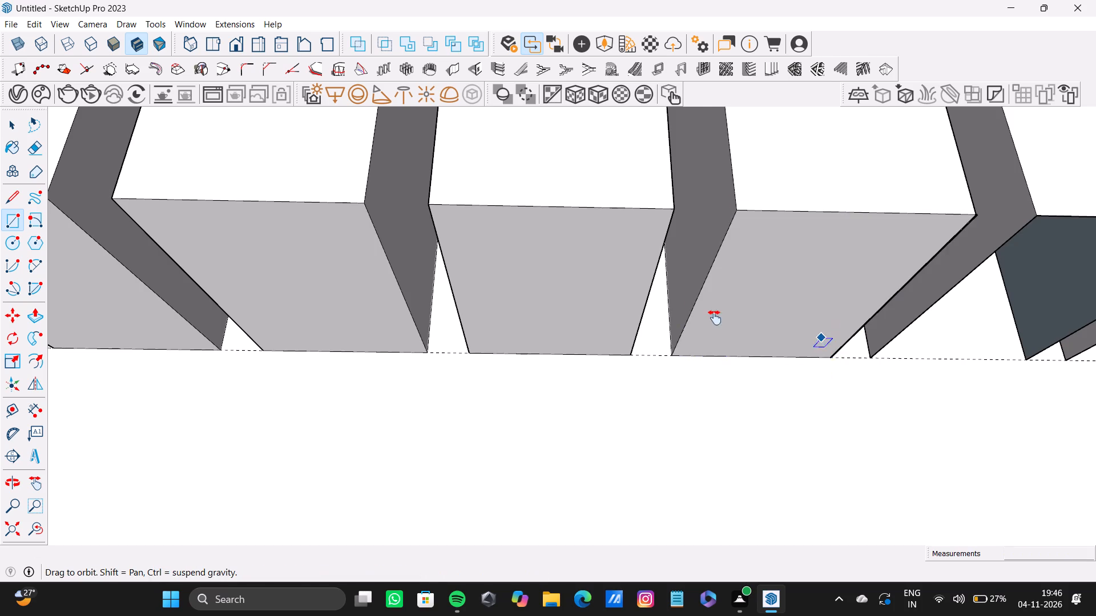
pyautogui.keyDown('shift'); pyautogui.moveTo(715, 318); pyautogui.dragTo(491, 346, button='middle'); pyautogui.keyUp('shift')
pyautogui.click(573, 230)
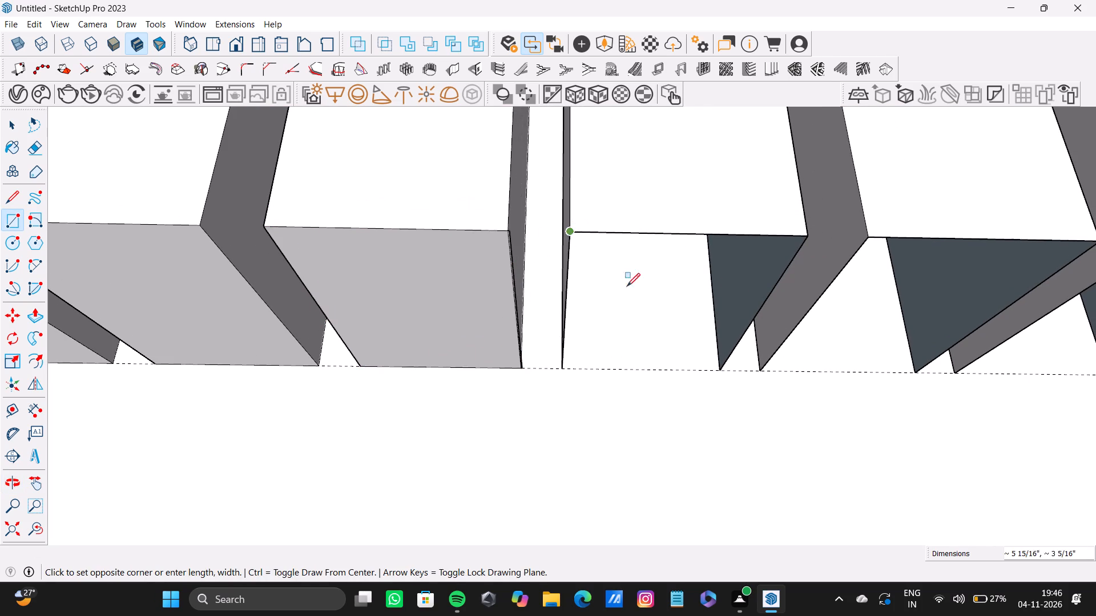
pyautogui.click(720, 369)
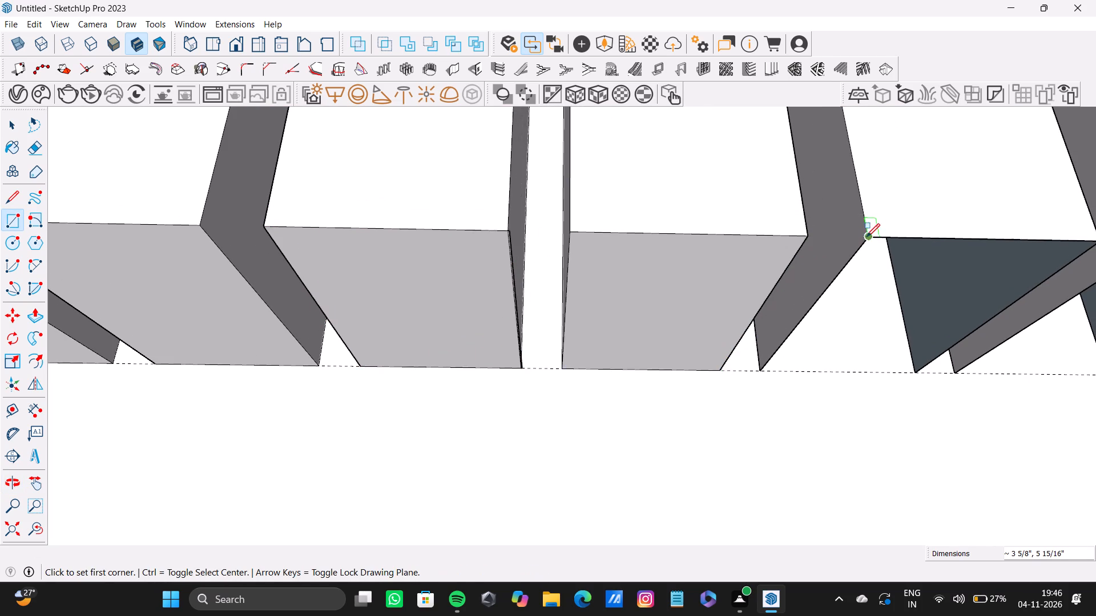
pyautogui.click(867, 237)
pyautogui.moveTo(812, 272); pyautogui.dragTo(652, 269, button='middle')
pyautogui.click(879, 342)
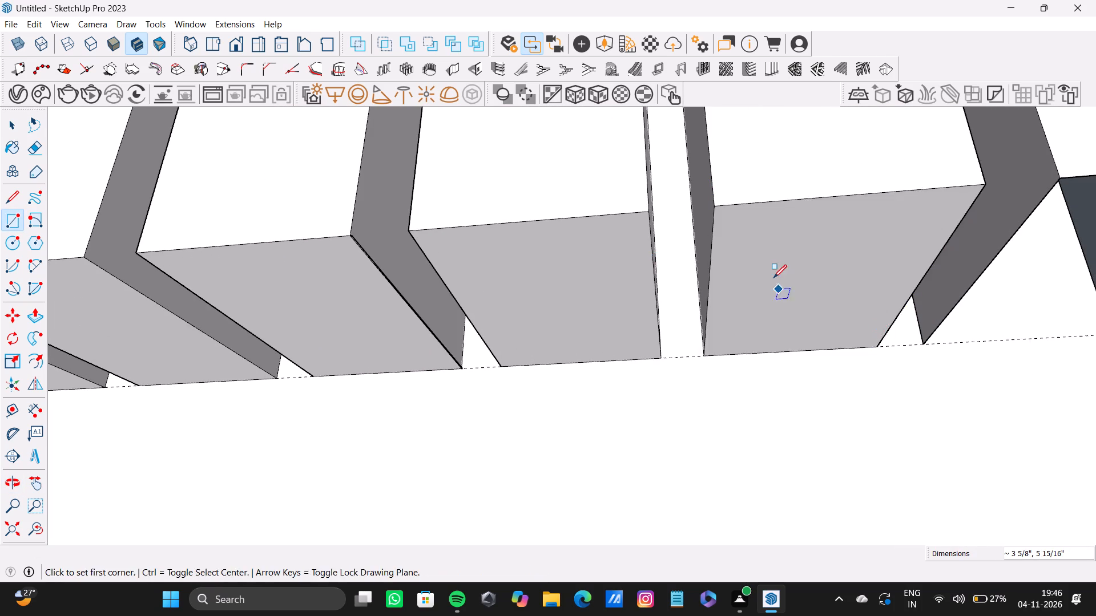
pyautogui.keyDown('shift'); pyautogui.moveTo(772, 271); pyautogui.dragTo(483, 309, button='middle'); pyautogui.keyUp('shift')
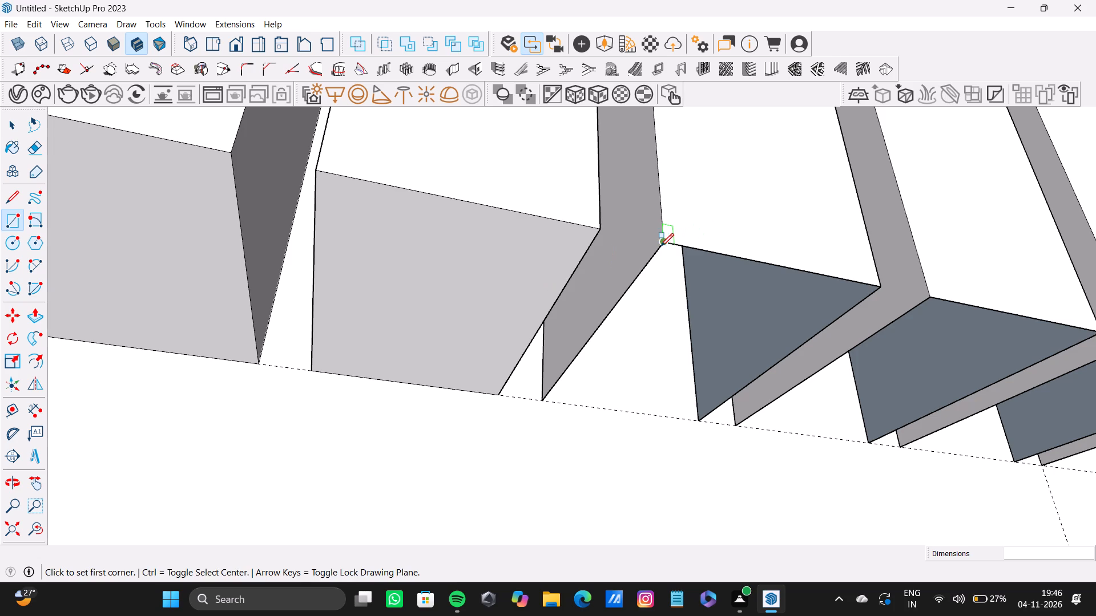
pyautogui.click(660, 246)
pyautogui.click(700, 415)
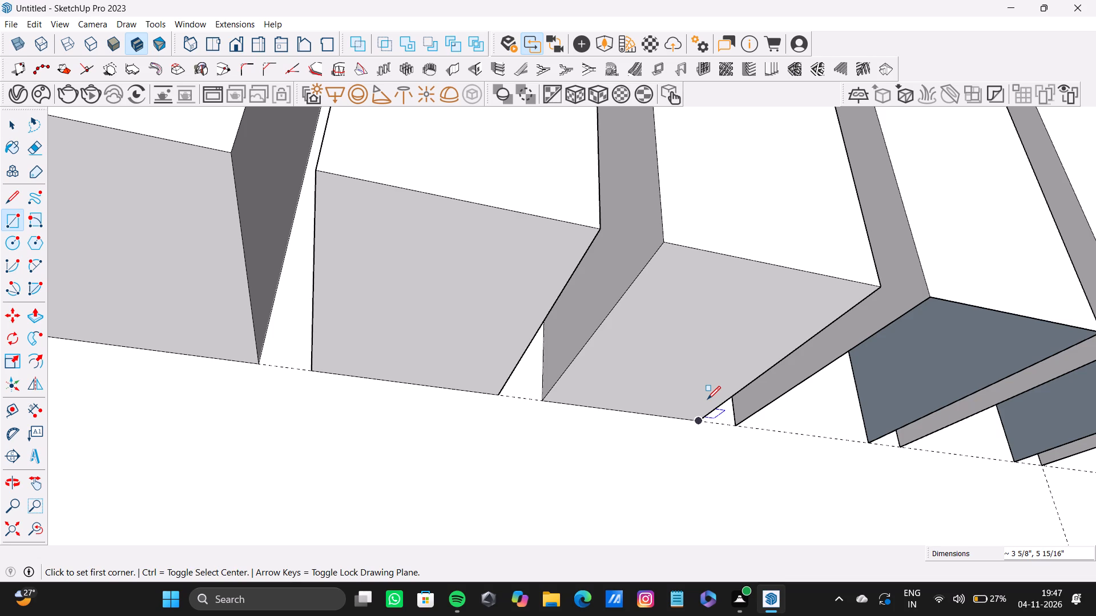
# Close the bottom of the right group's eleventh slat with a corner-to-corner rectangle of about 3 5/8" by 5 15/16".
pyautogui.scroll(-5, 740, 429)
pyautogui.scroll(-5, 794, 442)
pyautogui.click(19, 534)
pyautogui.moveTo(589, 413); pyautogui.dragTo(400, 469, button='middle')
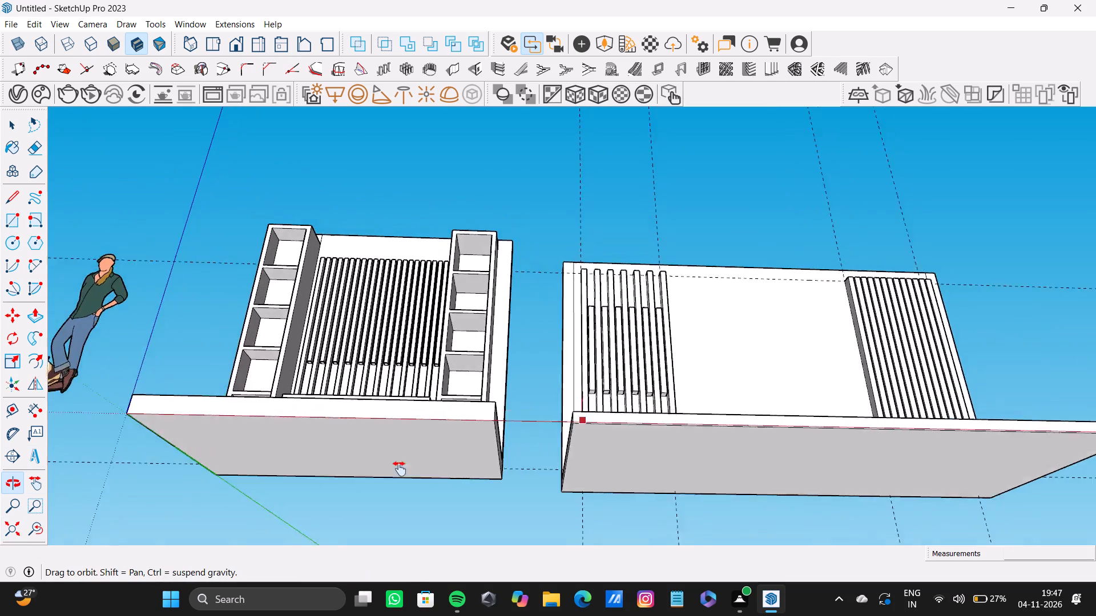
pyautogui.moveTo(400, 469); pyautogui.dragTo(298, 611, button='middle')
pyautogui.scroll(16, 561, 516)
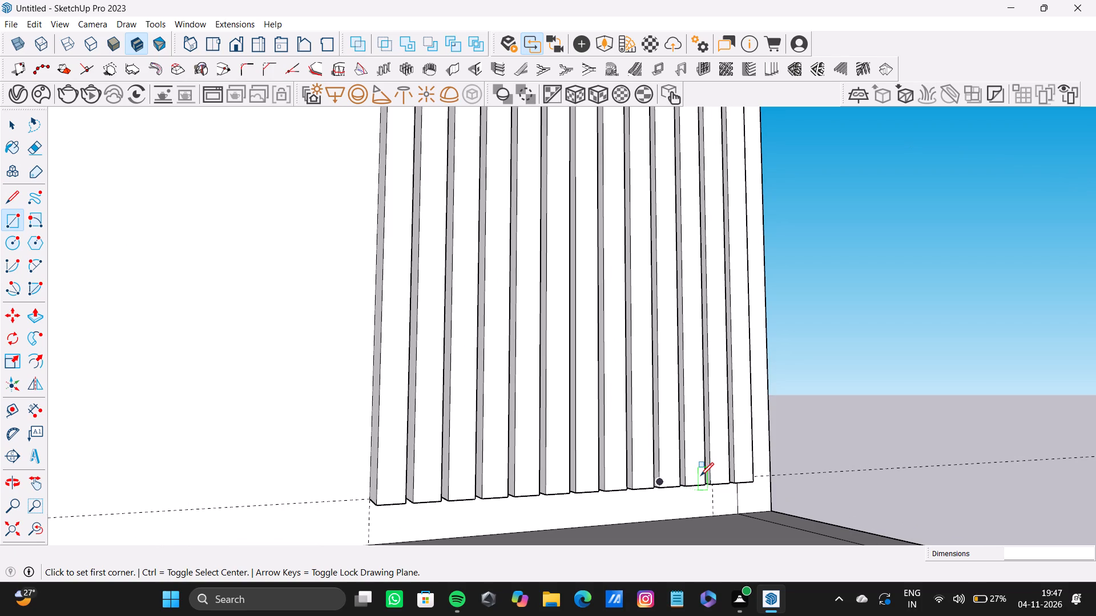
pyautogui.moveTo(673, 455); pyautogui.dragTo(542, 431, button='middle')
pyautogui.scroll(5, 674, 487)
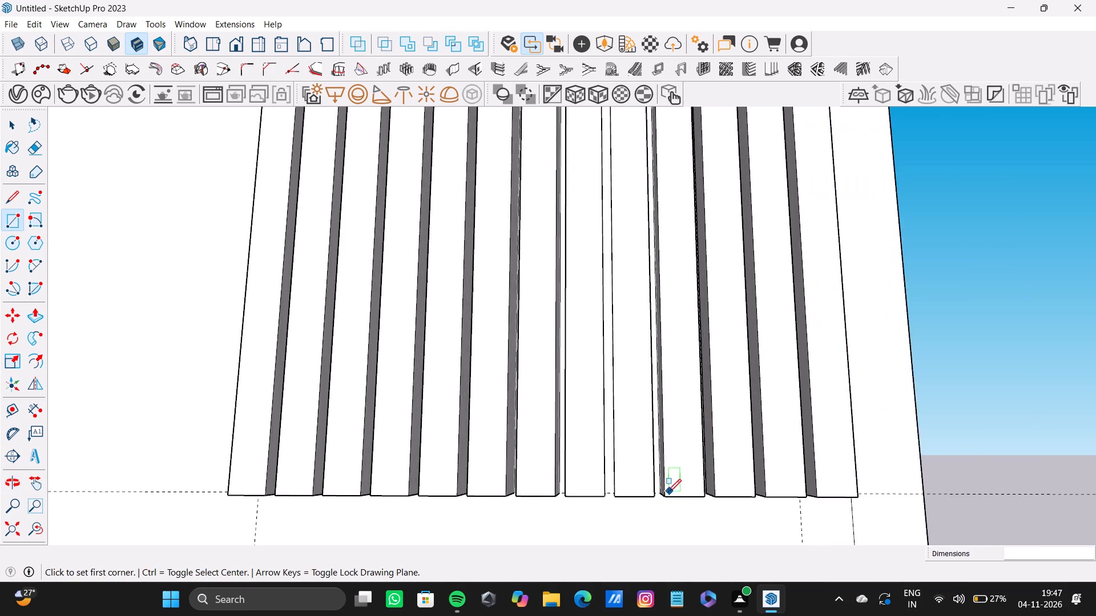
pyautogui.scroll(10, 668, 492)
pyautogui.moveTo(579, 493); pyautogui.dragTo(624, 432, button='middle')
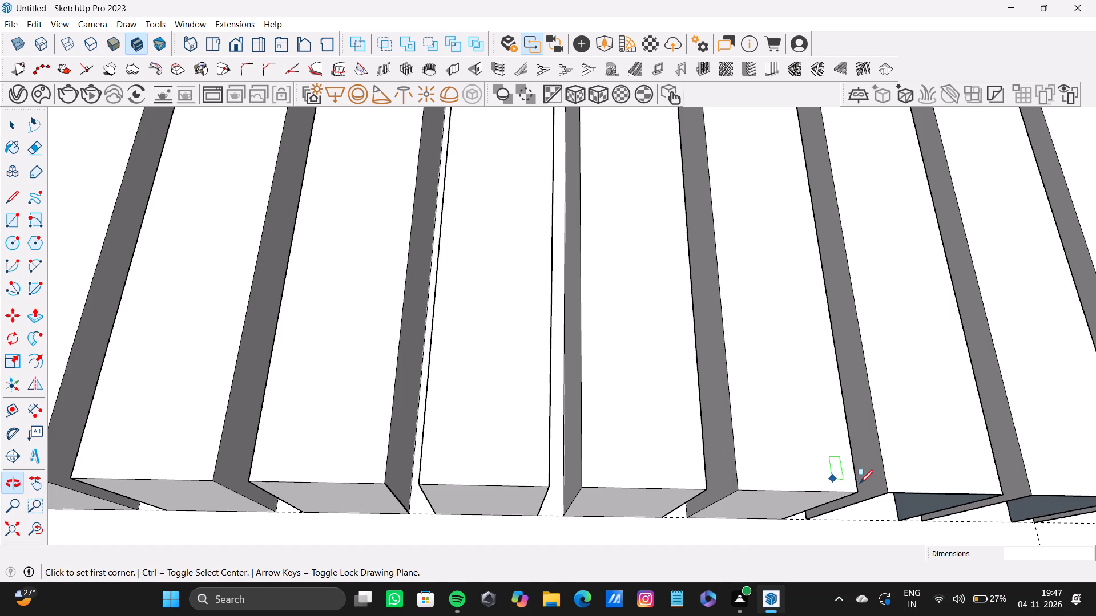
pyautogui.scroll(4, 860, 483)
pyautogui.scroll(-2, 902, 492)
pyautogui.moveTo(898, 492); pyautogui.dragTo(665, 311, button='middle')
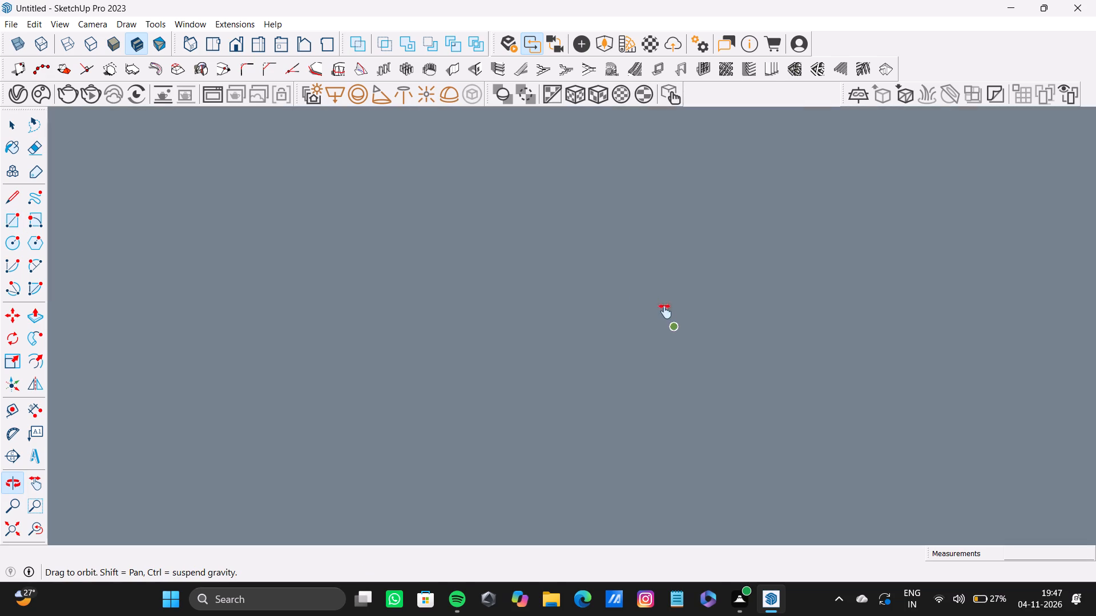
pyautogui.moveTo(665, 311); pyautogui.dragTo(569, 357, button='middle')
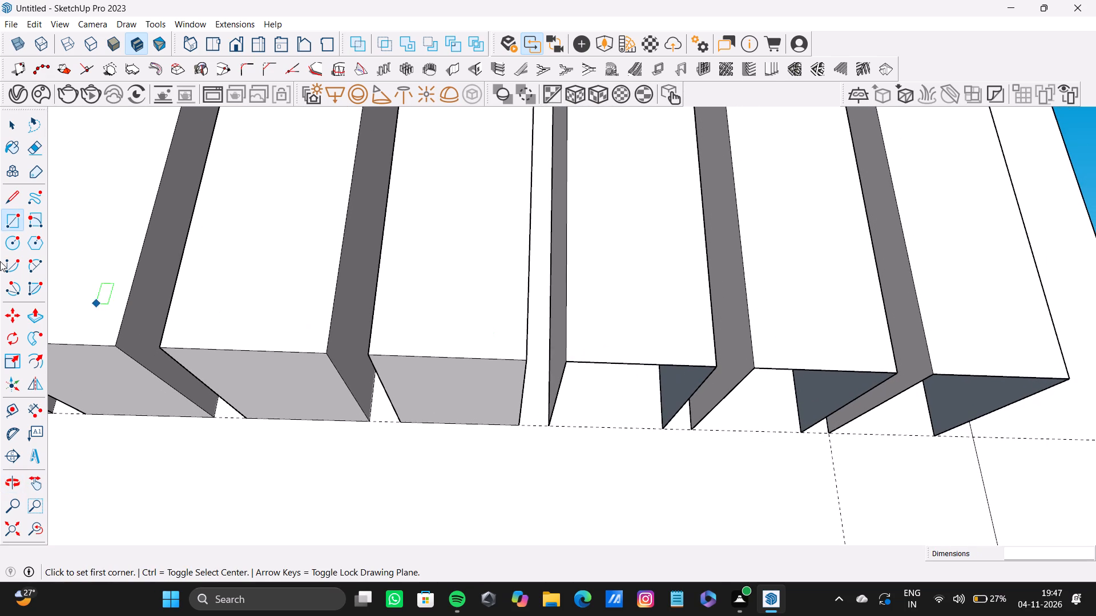
pyautogui.click(8, 222)
pyautogui.scroll(4, 601, 383)
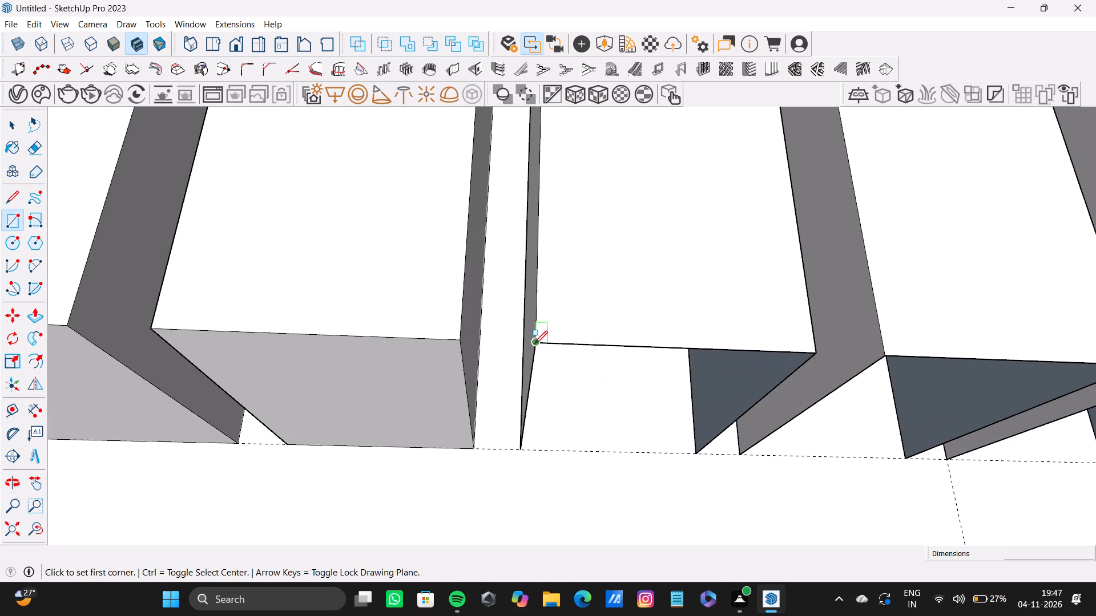
pyautogui.click(534, 344)
pyautogui.click(694, 453)
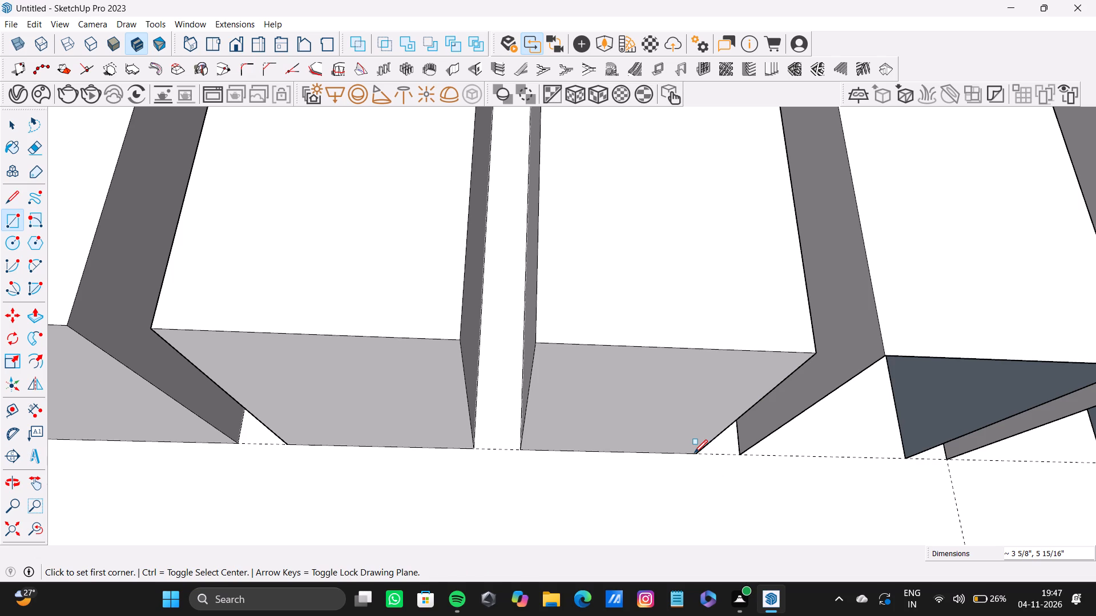
# Close the bottom of the right group's twelfth slat with a corner-to-corner rectangle.
pyautogui.click(880, 358)
pyautogui.scroll(-2, 881, 414)
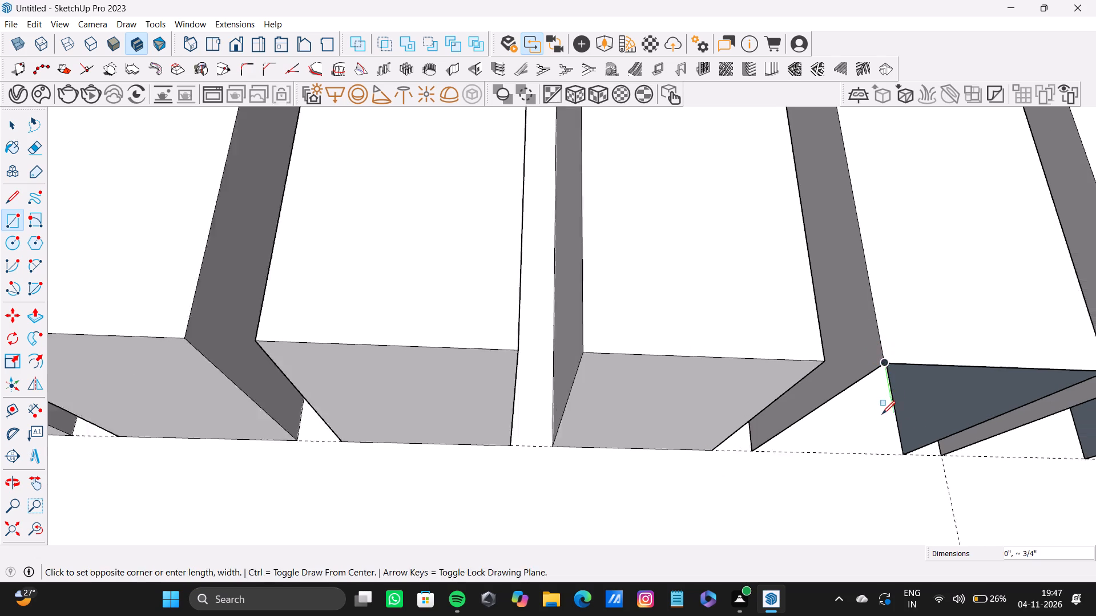
pyautogui.keyDown('shift'); pyautogui.moveTo(891, 421); pyautogui.dragTo(753, 372, button='middle'); pyautogui.keyUp('shift')
pyautogui.click(764, 404)
pyautogui.moveTo(792, 387); pyautogui.dragTo(694, 374, button='middle')
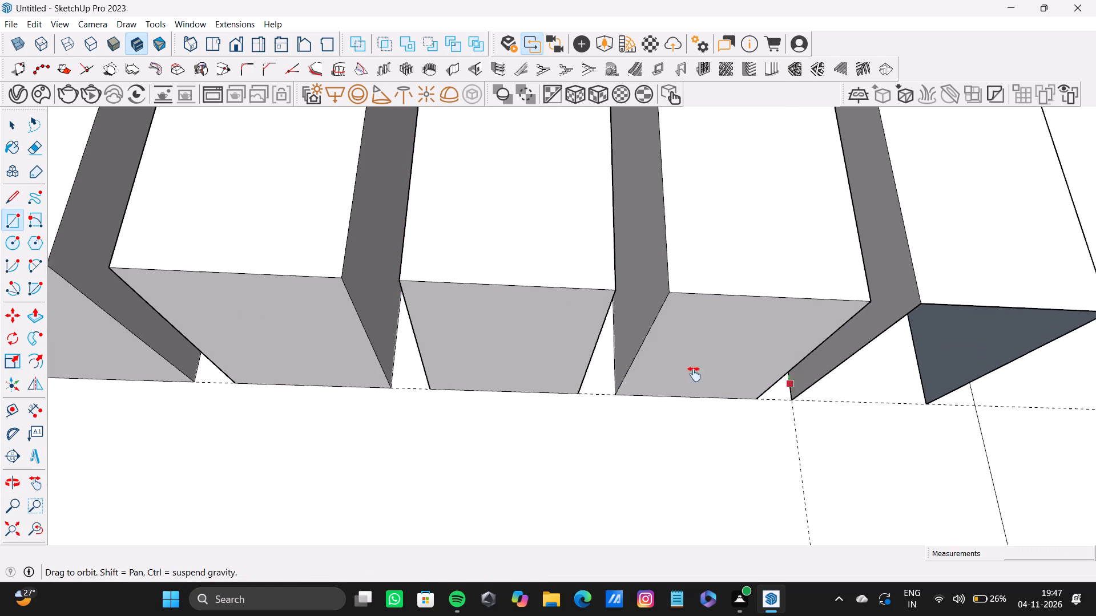
pyautogui.moveTo(694, 374); pyautogui.dragTo(598, 375, button='middle')
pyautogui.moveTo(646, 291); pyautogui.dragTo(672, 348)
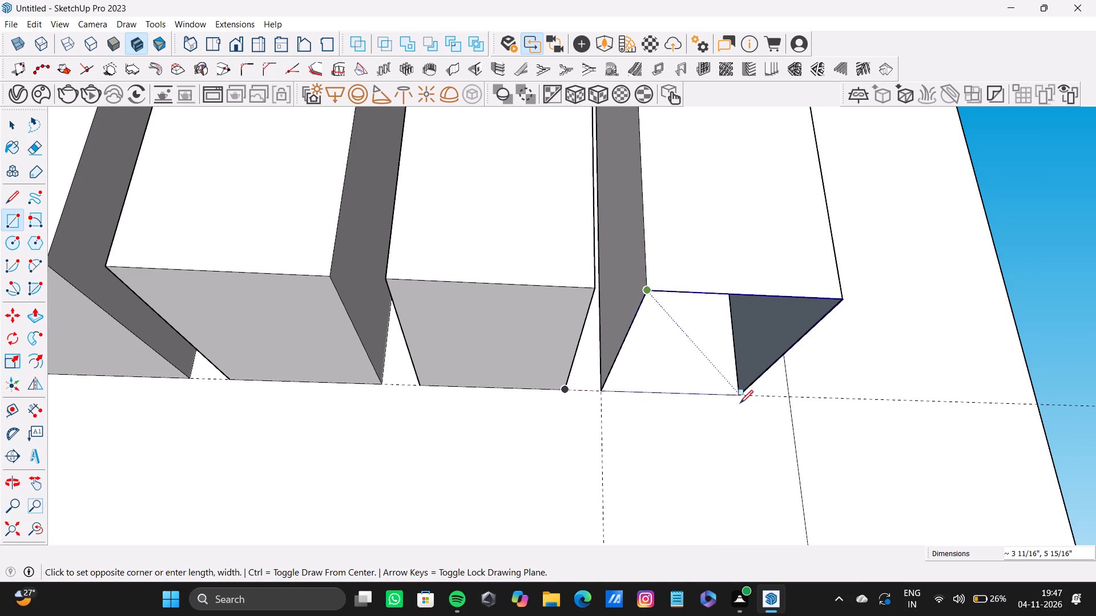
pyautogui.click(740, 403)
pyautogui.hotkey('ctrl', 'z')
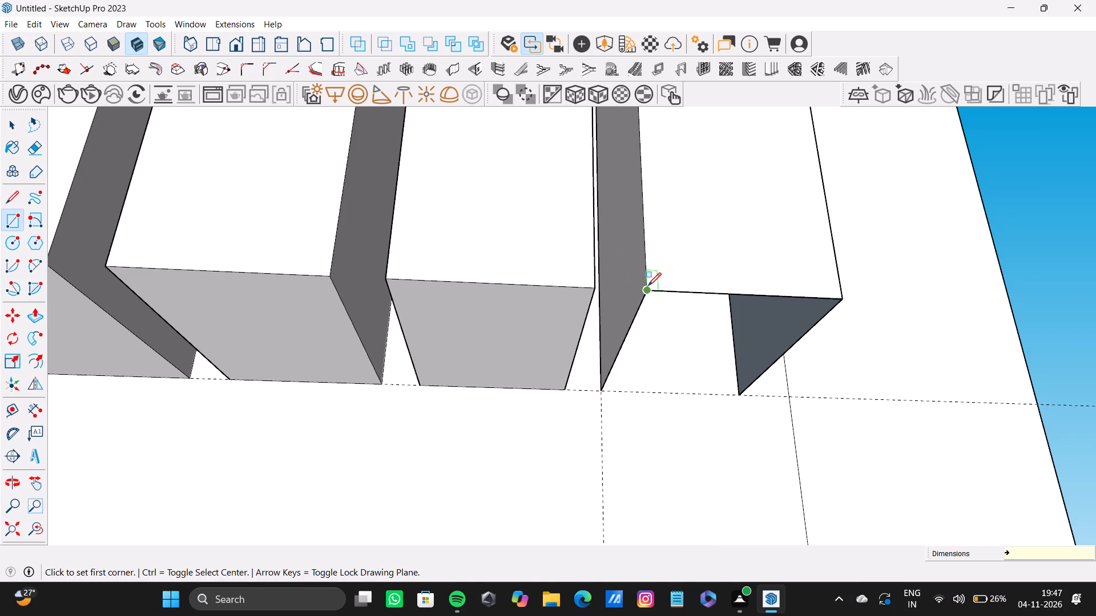
# Close the bottom of the right group's last slat with a corner-to-corner rectangle of about 3 5/8" by 5 15/16".
pyautogui.click(648, 286)
pyautogui.click(740, 393)
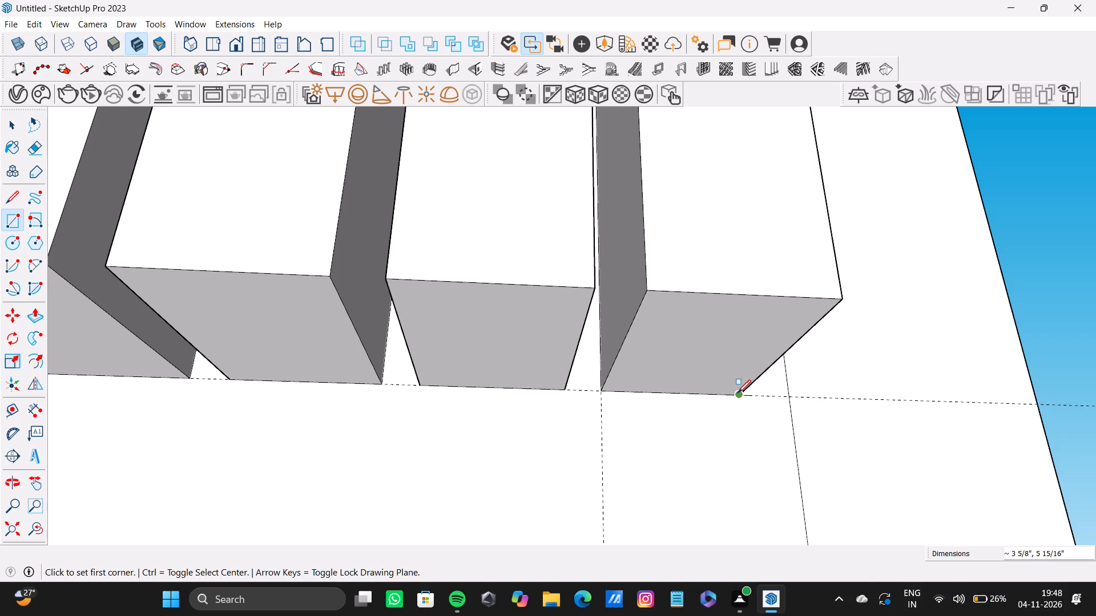
pyautogui.press('space')
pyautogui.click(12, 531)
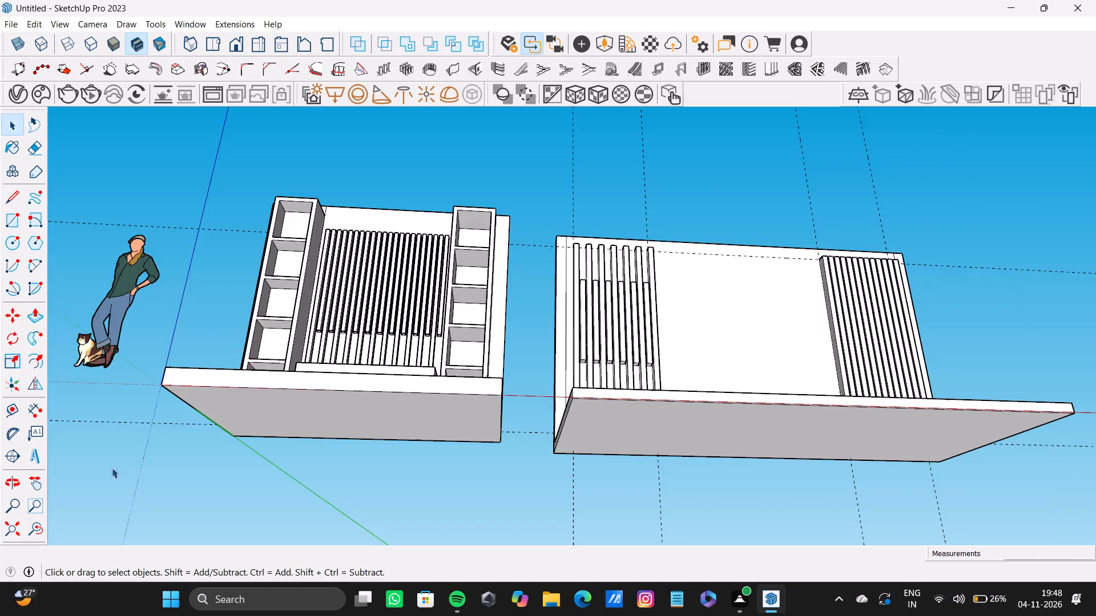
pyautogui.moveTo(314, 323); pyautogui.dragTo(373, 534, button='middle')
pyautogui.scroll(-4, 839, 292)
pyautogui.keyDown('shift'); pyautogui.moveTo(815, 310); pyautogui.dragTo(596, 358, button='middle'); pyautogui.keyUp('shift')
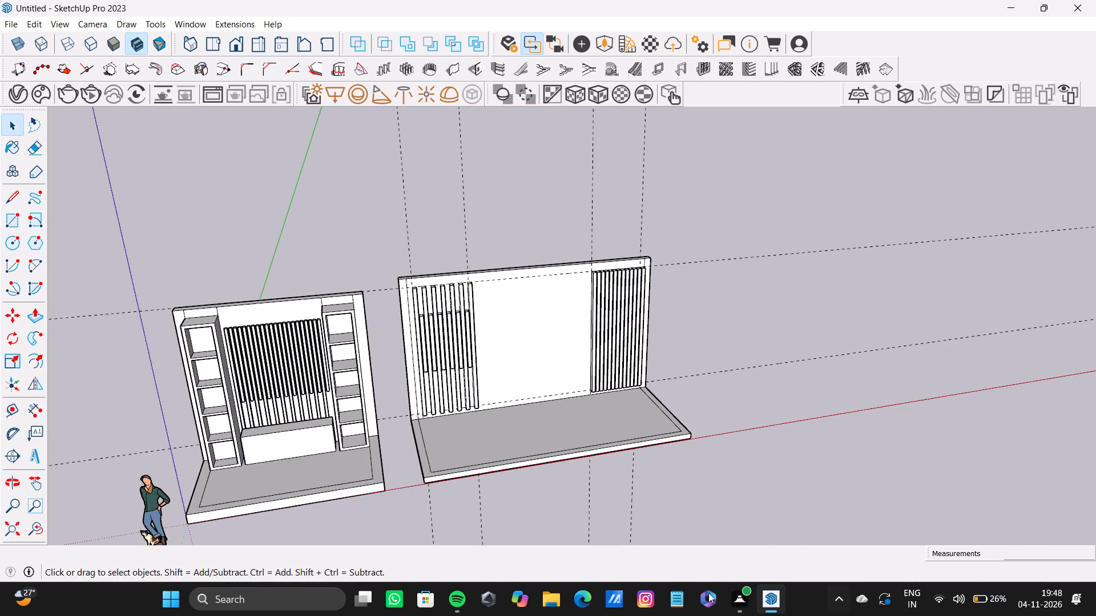
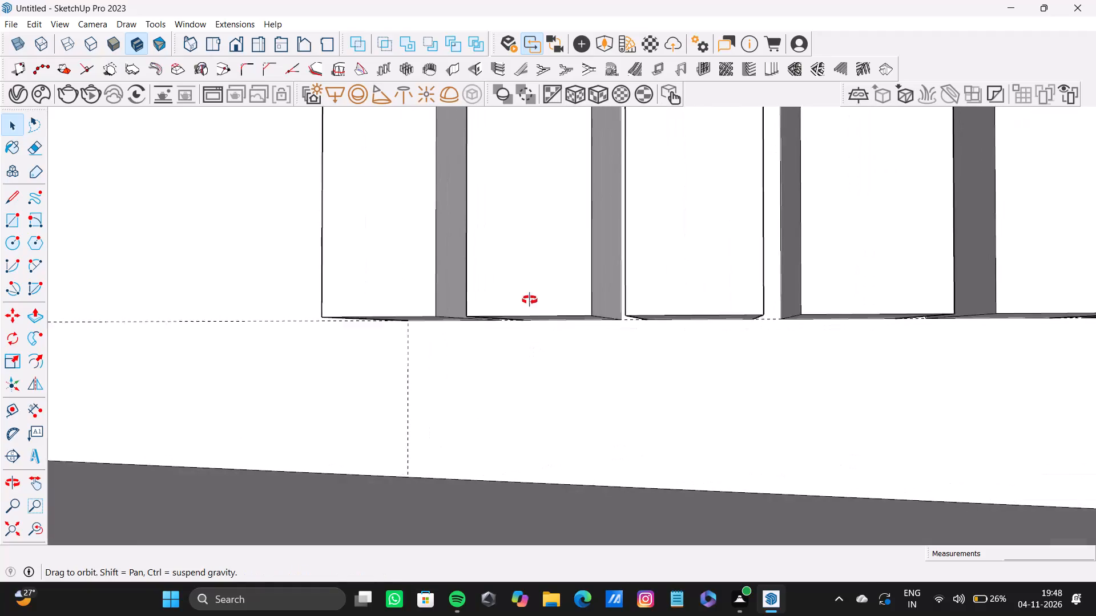
# Push the bottom face of the right group's second slat up to the level of the left group's shortened slat bottoms.
pyautogui.scroll(3, 537, 325)
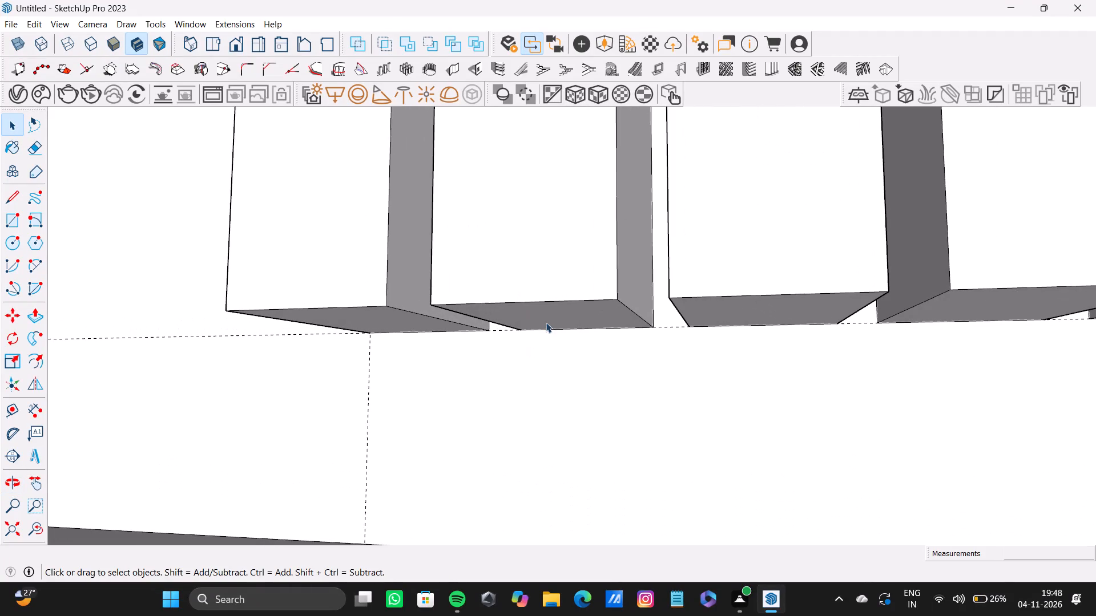
pyautogui.click(550, 318)
pyautogui.press('p')
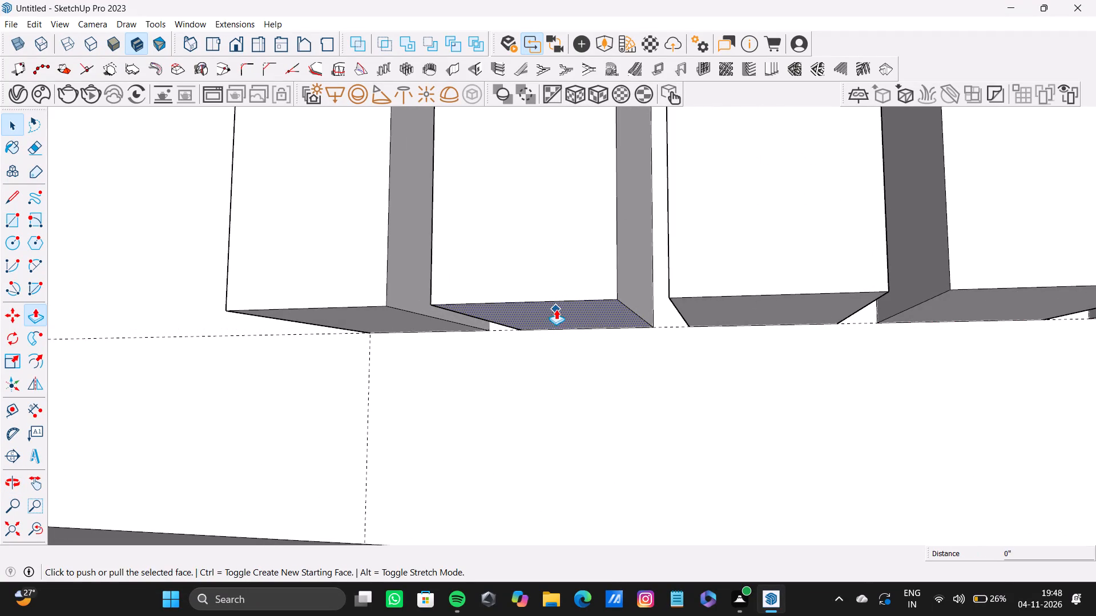
pyautogui.moveTo(556, 309); pyautogui.dragTo(537, 155)
pyautogui.scroll(-3, 539, 168)
pyautogui.keyDown('shift'); pyautogui.moveTo(541, 177); pyautogui.dragTo(534, 371, button='middle'); pyautogui.keyUp('shift')
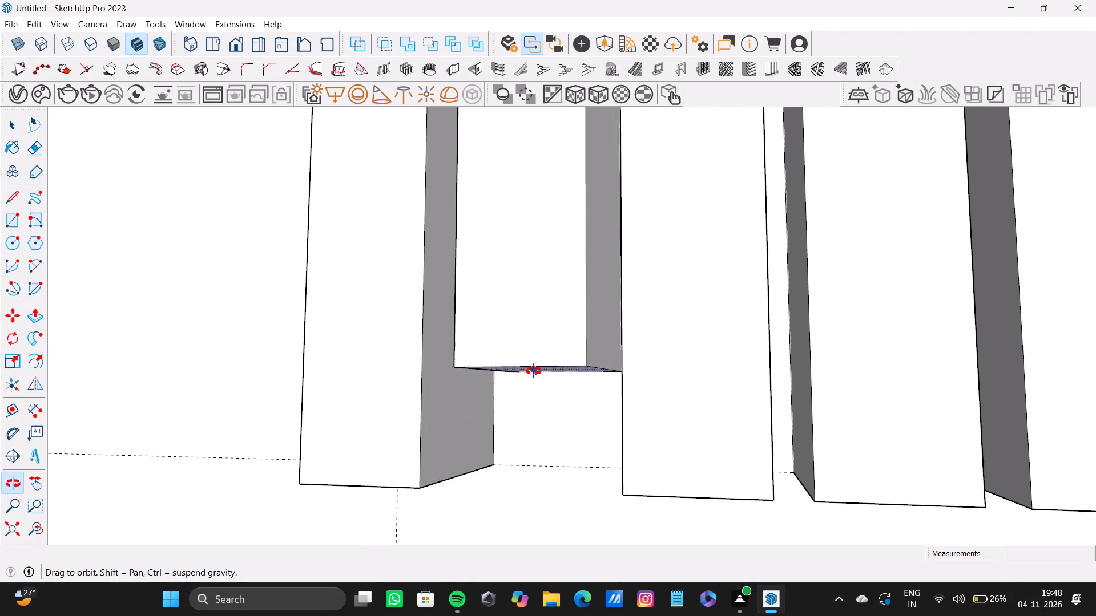
pyautogui.keyDown('shift'); pyautogui.moveTo(534, 371); pyautogui.dragTo(567, 337, button='middle'); pyautogui.keyUp('shift')
pyautogui.moveTo(546, 354); pyautogui.dragTo(547, 44)
pyautogui.scroll(-3, 598, 133)
pyautogui.keyDown('shift'); pyautogui.moveTo(597, 154); pyautogui.dragTo(662, 391, button='middle'); pyautogui.keyUp('shift')
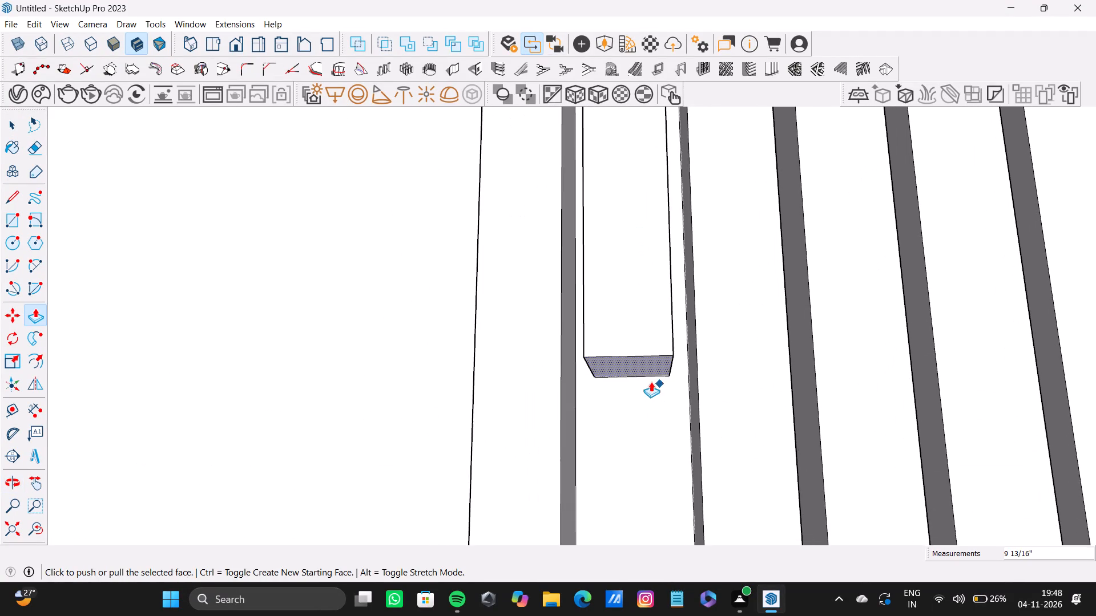
pyautogui.scroll(-3, 637, 371)
pyautogui.moveTo(632, 366); pyautogui.dragTo(617, 238)
pyautogui.scroll(-10, 616, 233)
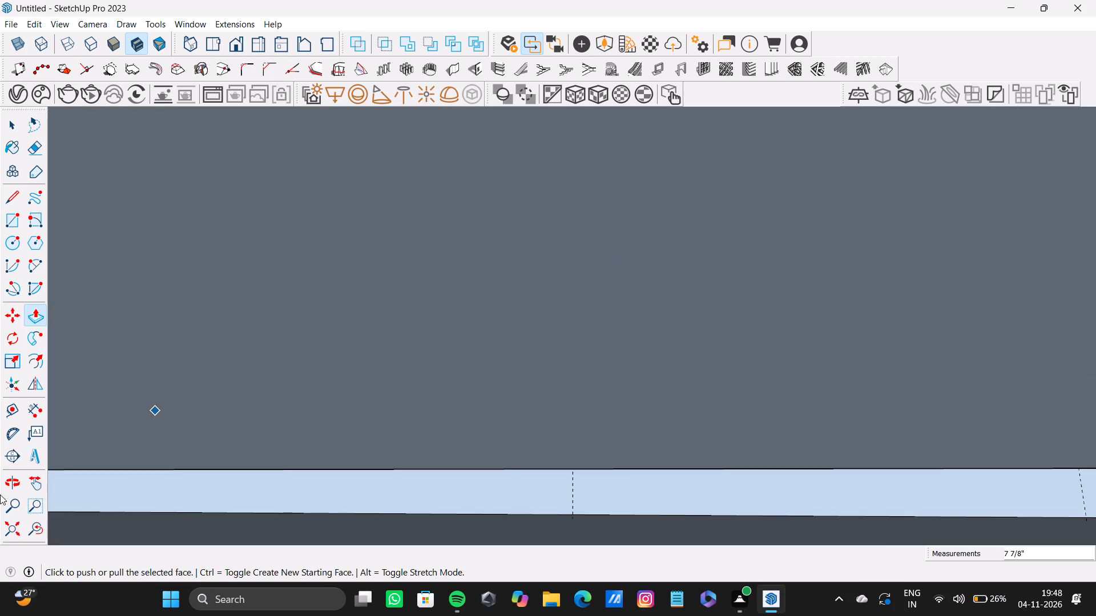
pyautogui.click(10, 531)
pyautogui.moveTo(358, 418); pyautogui.dragTo(392, 495, button='middle')
pyautogui.scroll(6, 879, 435)
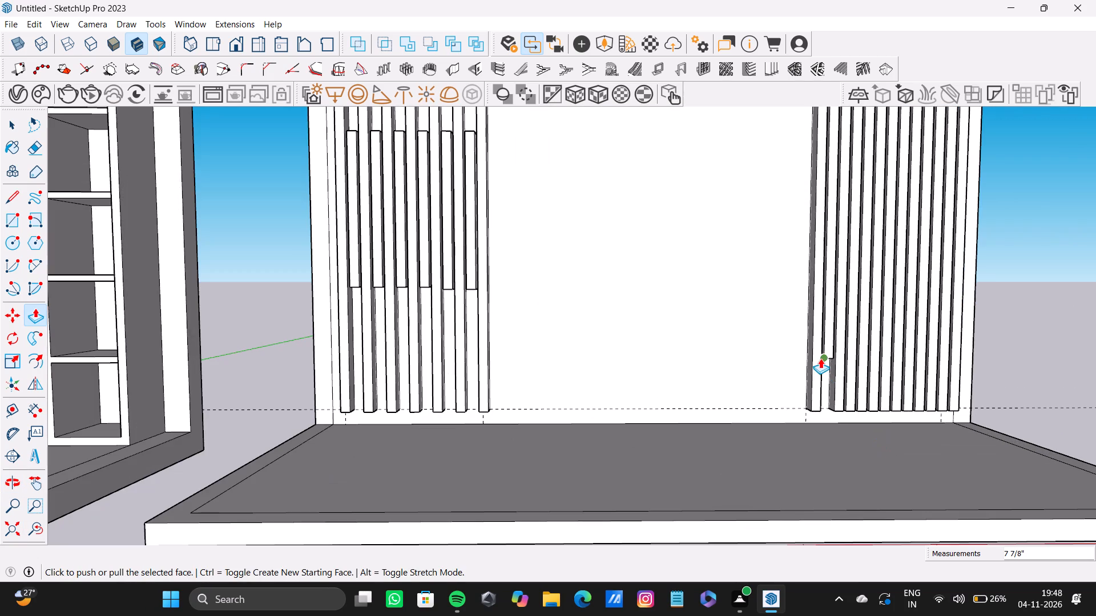
pyautogui.moveTo(828, 356); pyautogui.dragTo(474, 285)
# Push the bottom face of the right group's fourth slat up to match the shortened second slat's bottom level.
pyautogui.moveTo(824, 293); pyautogui.dragTo(648, 378, button='middle')
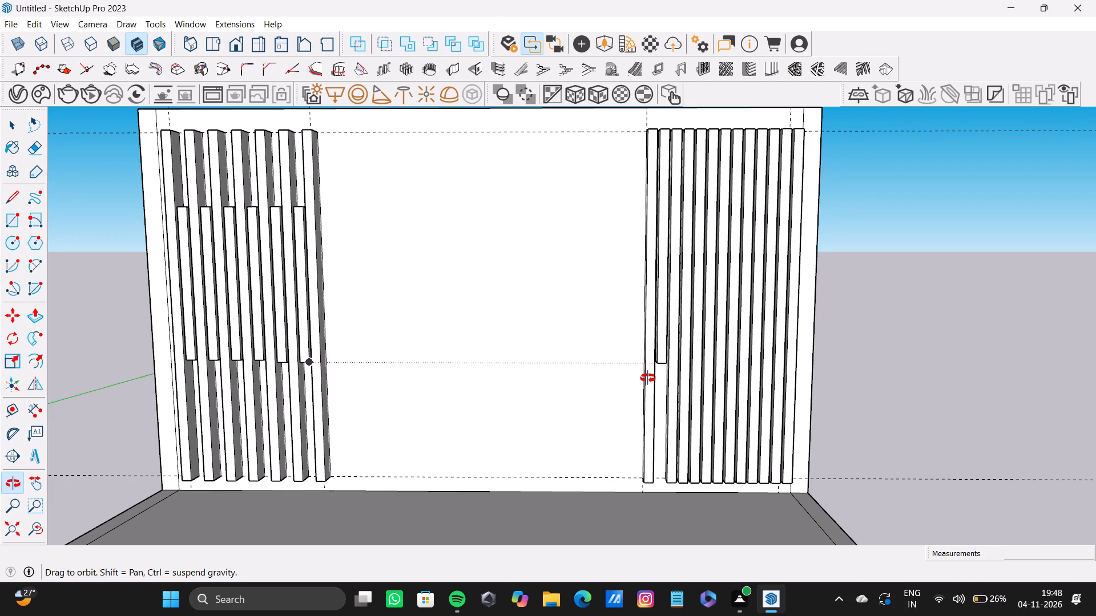
pyautogui.moveTo(648, 378); pyautogui.dragTo(618, 361, button='middle')
pyautogui.moveTo(618, 361); pyautogui.dragTo(568, 348, button='middle')
pyautogui.scroll(8, 614, 410)
pyautogui.moveTo(612, 425); pyautogui.dragTo(574, 417, button='middle')
pyautogui.scroll(4, 571, 494)
pyautogui.keyDown('shift'); pyautogui.moveTo(574, 488); pyautogui.dragTo(547, 406, button='middle'); pyautogui.keyUp('shift')
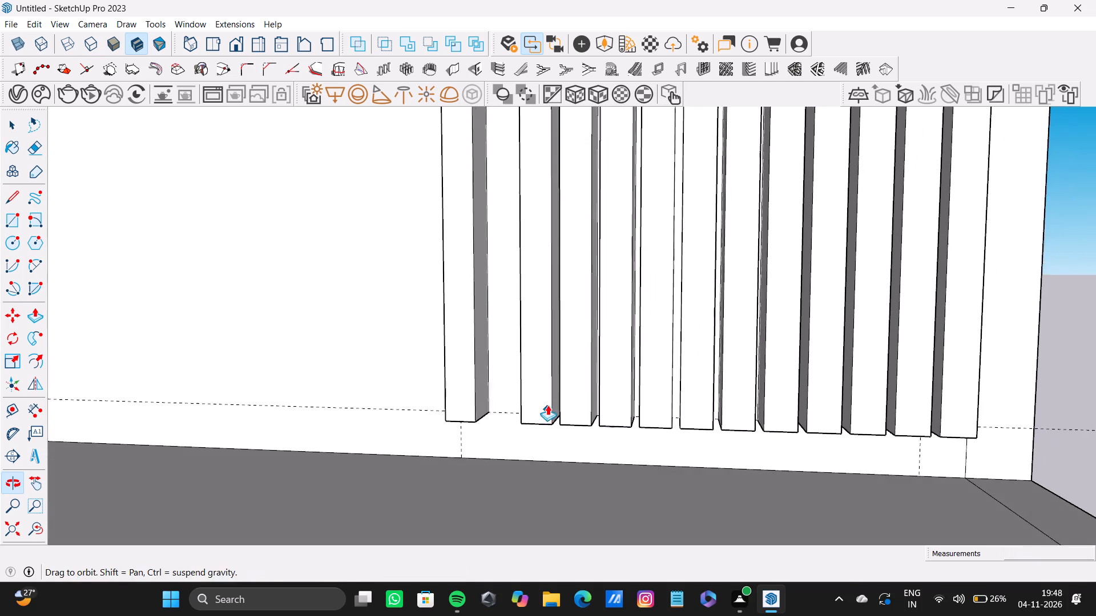
pyautogui.scroll(7, 562, 423)
pyautogui.moveTo(579, 425); pyautogui.dragTo(544, 348, button='middle')
pyautogui.scroll(4, 575, 403)
pyautogui.press('space')
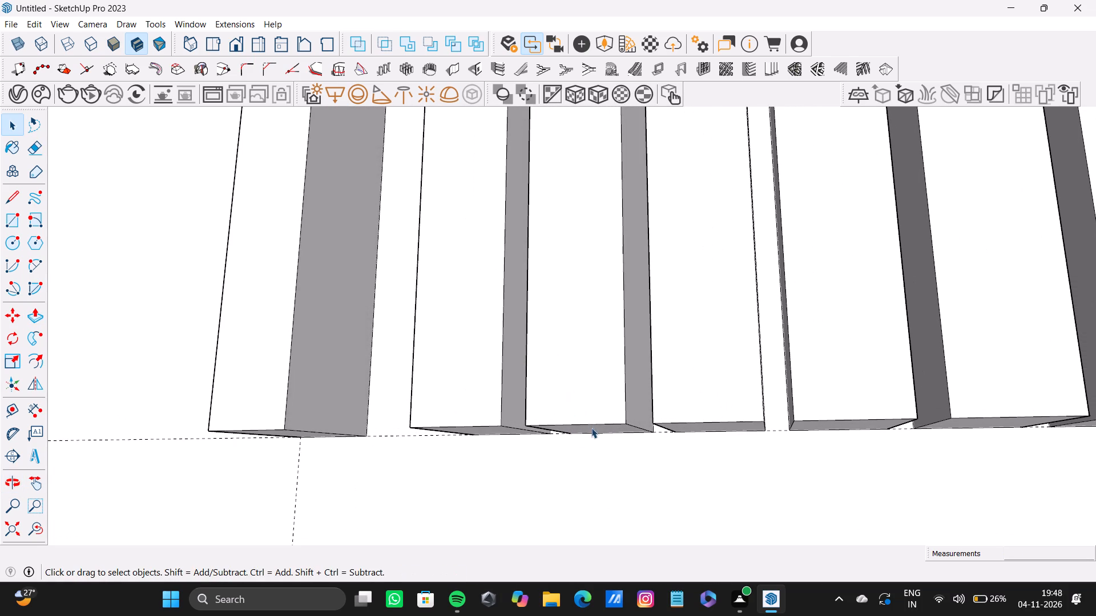
pyautogui.click(593, 429)
pyautogui.press('p')
pyautogui.moveTo(593, 429); pyautogui.dragTo(592, 245)
pyautogui.scroll(-1, 597, 240)
pyautogui.keyDown('shift'); pyautogui.scroll(1, 597, 240); pyautogui.keyUp('shift')
pyautogui.keyDown('shift'); pyautogui.moveTo(597, 240); pyautogui.dragTo(651, 442, button='middle'); pyautogui.keyUp('shift')
pyautogui.moveTo(648, 444); pyautogui.dragTo(637, 220)
pyautogui.keyDown('shift'); pyautogui.moveTo(636, 219); pyautogui.dragTo(632, 463, button='middle'); pyautogui.keyUp('shift')
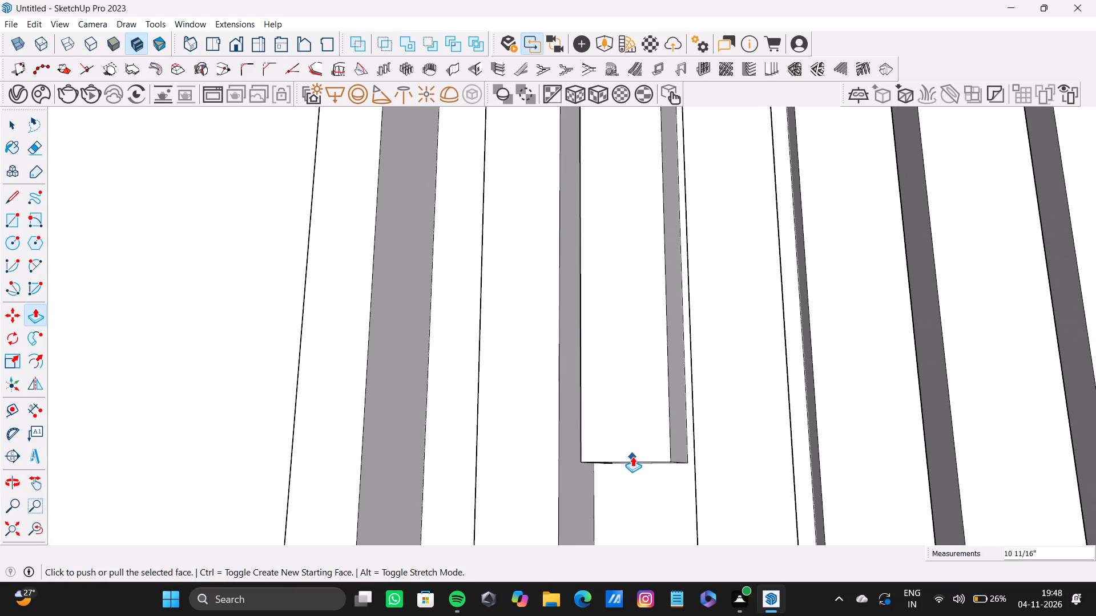
pyautogui.moveTo(632, 456); pyautogui.dragTo(630, 151)
pyautogui.moveTo(630, 150); pyautogui.dragTo(670, 425, button='middle')
pyautogui.moveTo(657, 430); pyautogui.dragTo(520, 111)
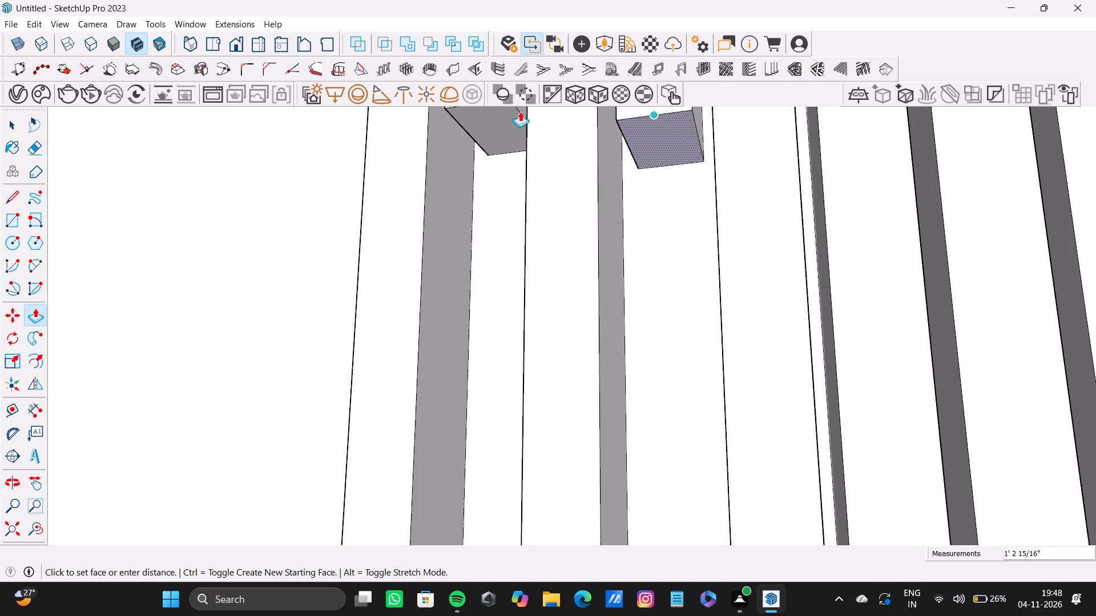
pyautogui.moveTo(520, 111); pyautogui.dragTo(514, 111)
# Push the bottom face of the right group's sixth slat up toward the level of the shortened slats' bottoms.
pyautogui.scroll(-3, 575, 148)
pyautogui.keyDown('shift'); pyautogui.moveTo(577, 152); pyautogui.dragTo(694, 371, button='middle'); pyautogui.keyUp('shift')
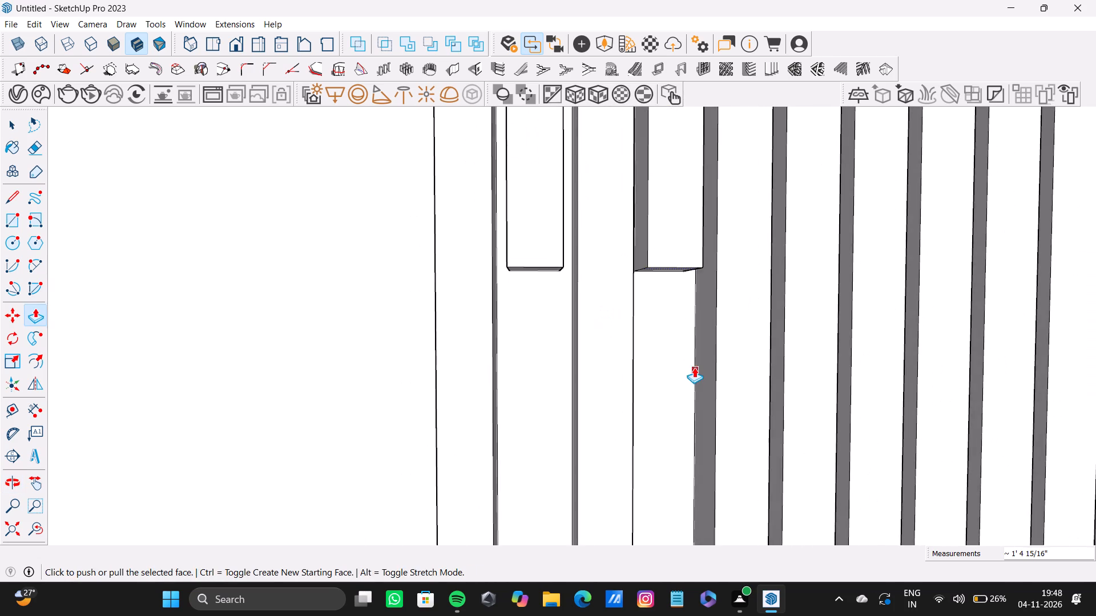
pyautogui.scroll(-7, 694, 366)
pyautogui.keyDown('shift'); pyautogui.moveTo(691, 379); pyautogui.dragTo(480, 249, button='middle'); pyautogui.keyUp('shift')
pyautogui.scroll(-3, 514, 370)
pyautogui.moveTo(520, 400); pyautogui.dragTo(529, 342, button='middle')
pyautogui.scroll(7, 535, 404)
pyautogui.moveTo(545, 437); pyautogui.dragTo(521, 359, button='middle')
pyautogui.scroll(5, 536, 480)
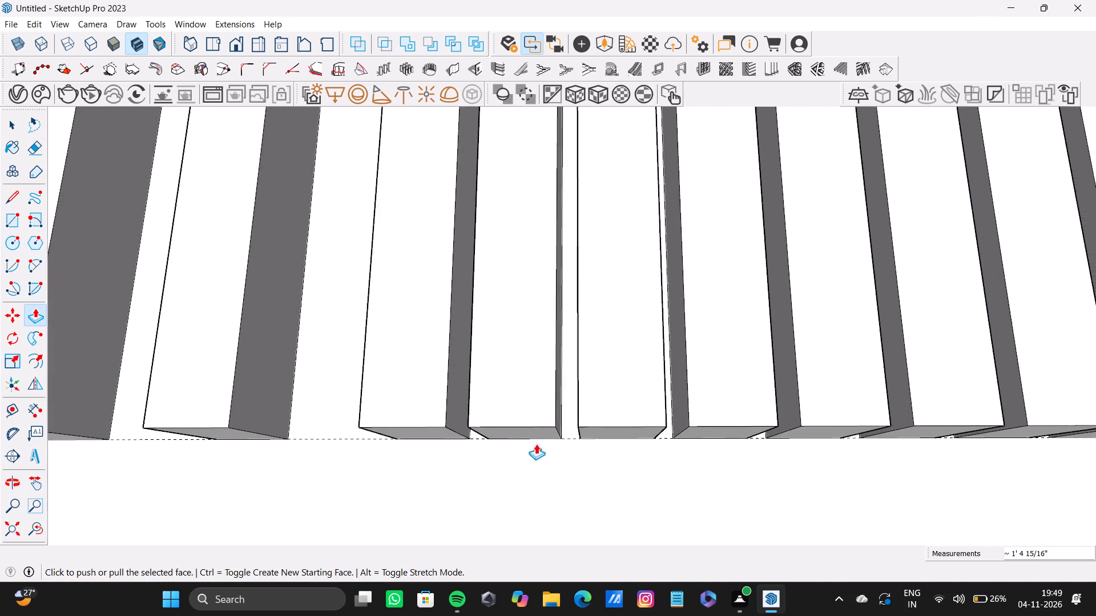
pyautogui.scroll(4, 536, 444)
pyautogui.press('space')
pyautogui.click(535, 431)
pyautogui.press('p')
pyautogui.moveTo(535, 428); pyautogui.dragTo(525, 209)
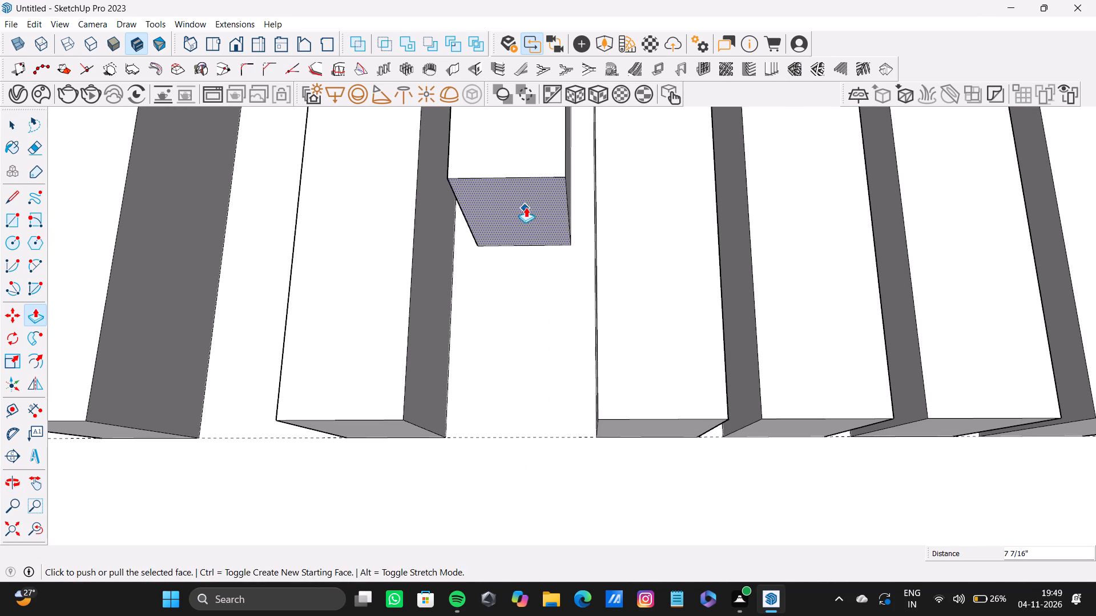
pyautogui.keyDown('shift'); pyautogui.moveTo(529, 201); pyautogui.dragTo(598, 422, button='middle'); pyautogui.keyUp('shift')
pyautogui.moveTo(598, 423); pyautogui.dragTo(569, 197)
pyautogui.moveTo(569, 188); pyautogui.dragTo(646, 441, button='middle')
pyautogui.moveTo(644, 441); pyautogui.dragTo(600, 103)
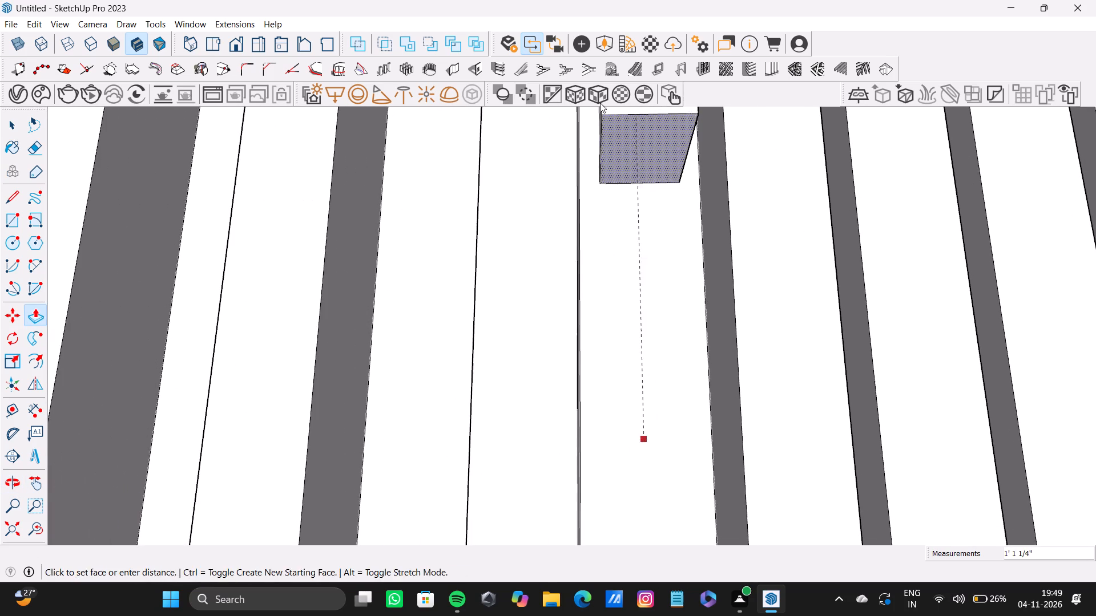
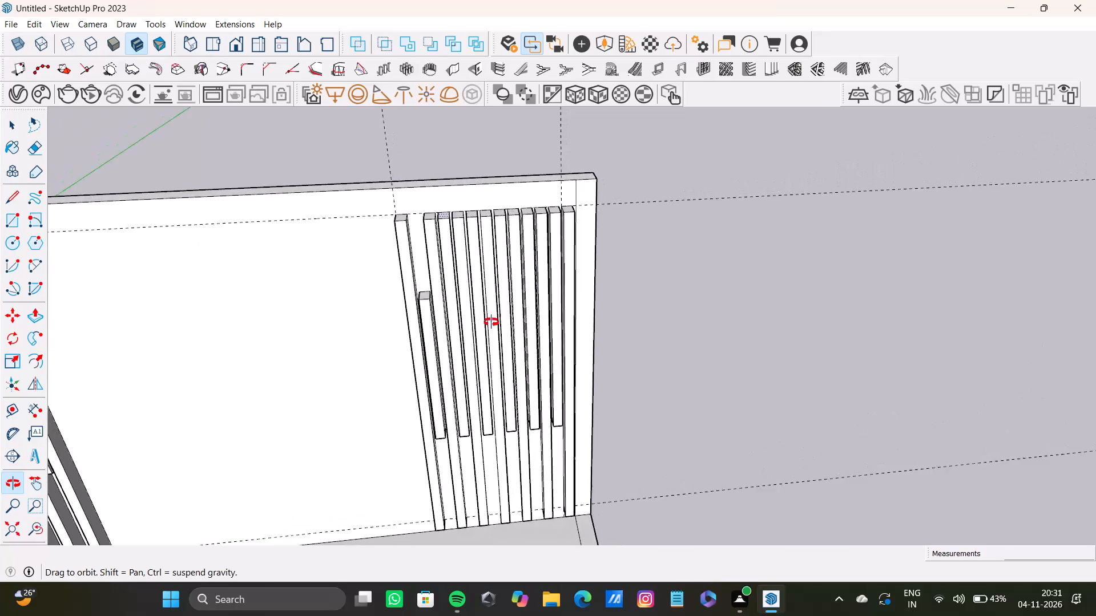
# Push the top face of the right group's fourth slat down to the level of the shortened second slat's top.
pyautogui.scroll(6, 453, 259)
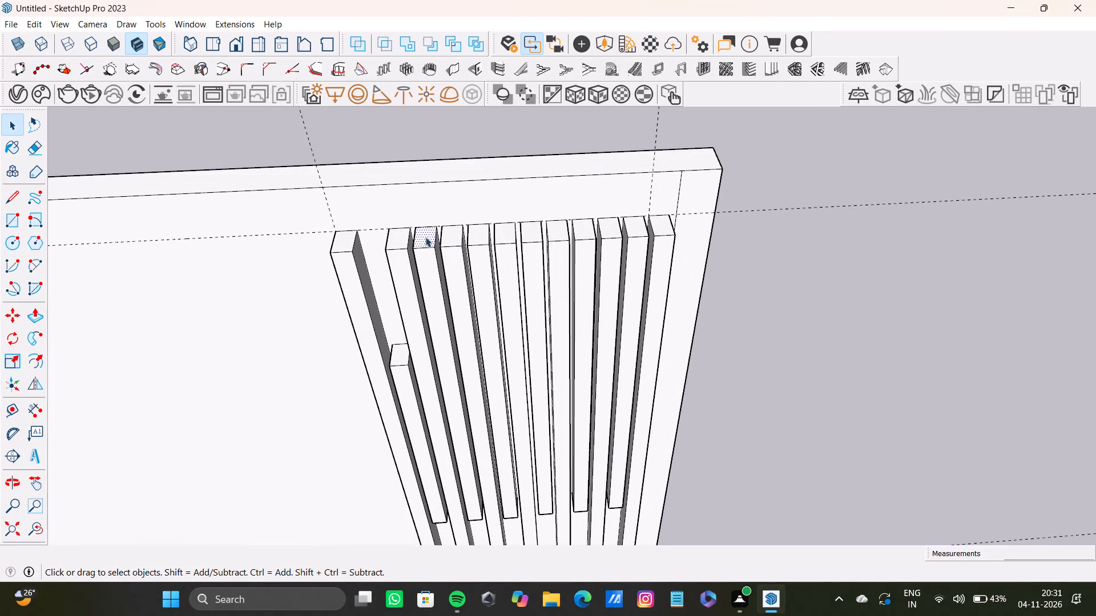
pyautogui.click(422, 239)
pyautogui.press('p')
pyautogui.moveTo(419, 234); pyautogui.dragTo(392, 359)
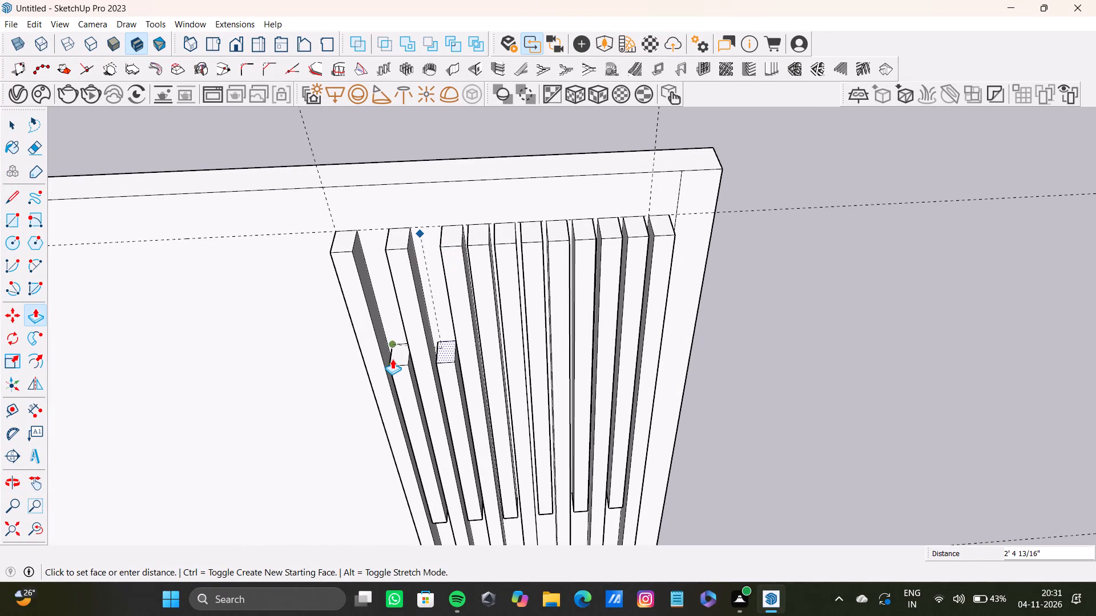
pyautogui.moveTo(392, 359); pyautogui.dragTo(392, 358)
pyautogui.press('space')
# Push the top face of the right group's sixth slat down to match the shortened fourth slat's top level.
pyautogui.click(472, 237)
pyautogui.press('p')
pyautogui.moveTo(474, 238); pyautogui.dragTo(446, 363)
pyautogui.press('space')
# Push the top face of the right group's eighth slat down and align it with the tops of the neighbouring shortened slats.
pyautogui.click(525, 231)
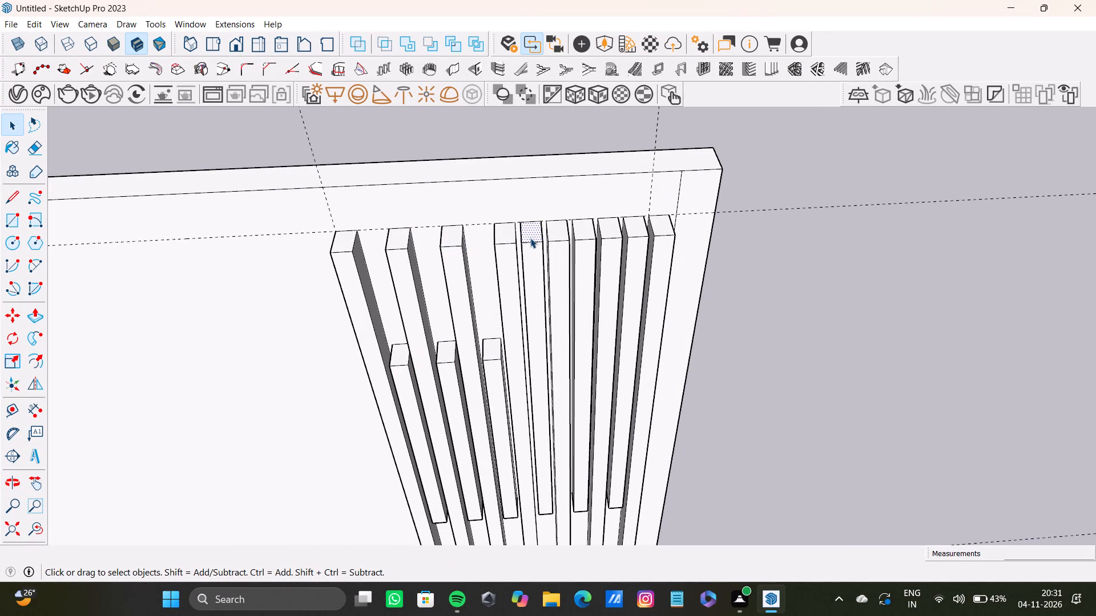
pyautogui.press('p')
pyautogui.moveTo(526, 247); pyautogui.dragTo(511, 360)
pyautogui.moveTo(523, 346); pyautogui.dragTo(523, 346)
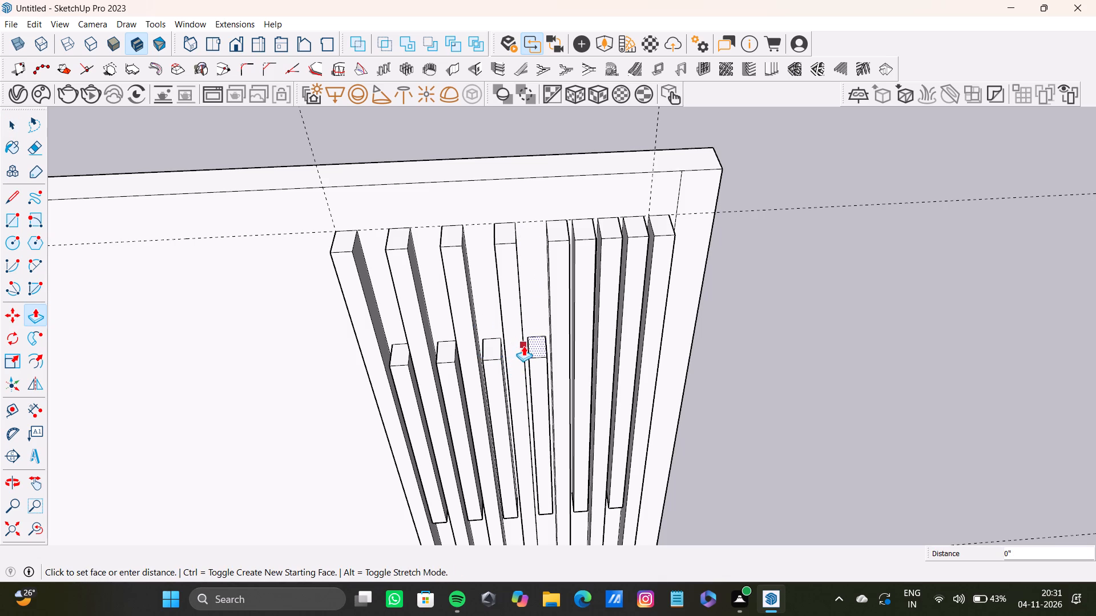
pyautogui.moveTo(523, 346); pyautogui.dragTo(491, 342)
pyautogui.moveTo(540, 364); pyautogui.dragTo(506, 241, button='middle')
pyautogui.scroll(4, 509, 330)
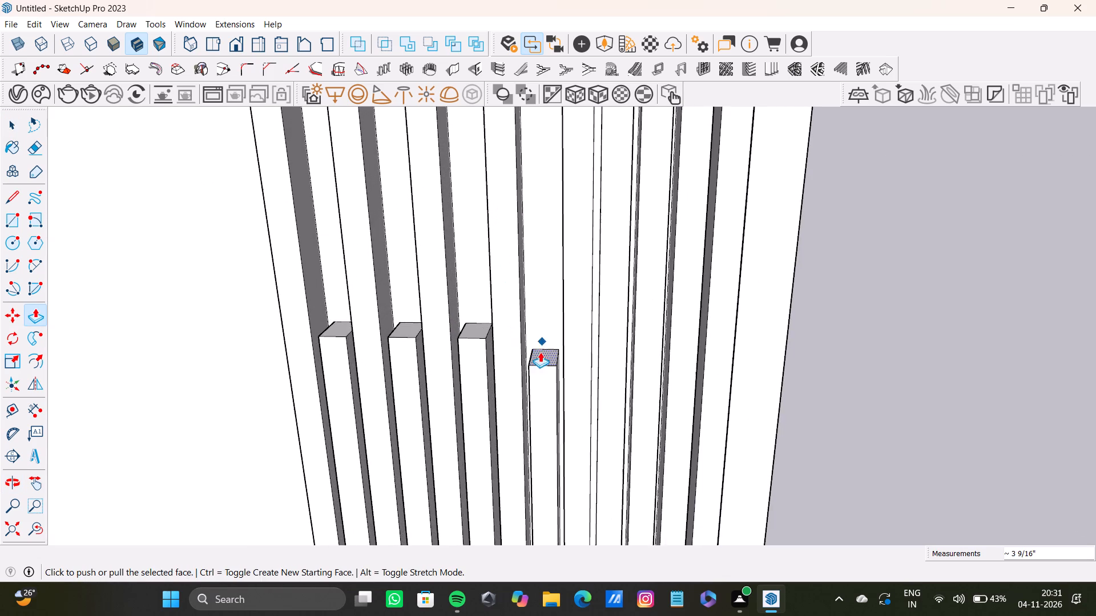
pyautogui.moveTo(536, 359); pyautogui.dragTo(474, 335)
pyautogui.press('space')
# Push the top face of the right group's tenth slat down to match the shortened eighth slat's top level.
pyautogui.scroll(-7, 493, 313)
pyautogui.moveTo(493, 319); pyautogui.dragTo(527, 383, button='middle')
pyautogui.press('space')
pyautogui.scroll(3, 561, 252)
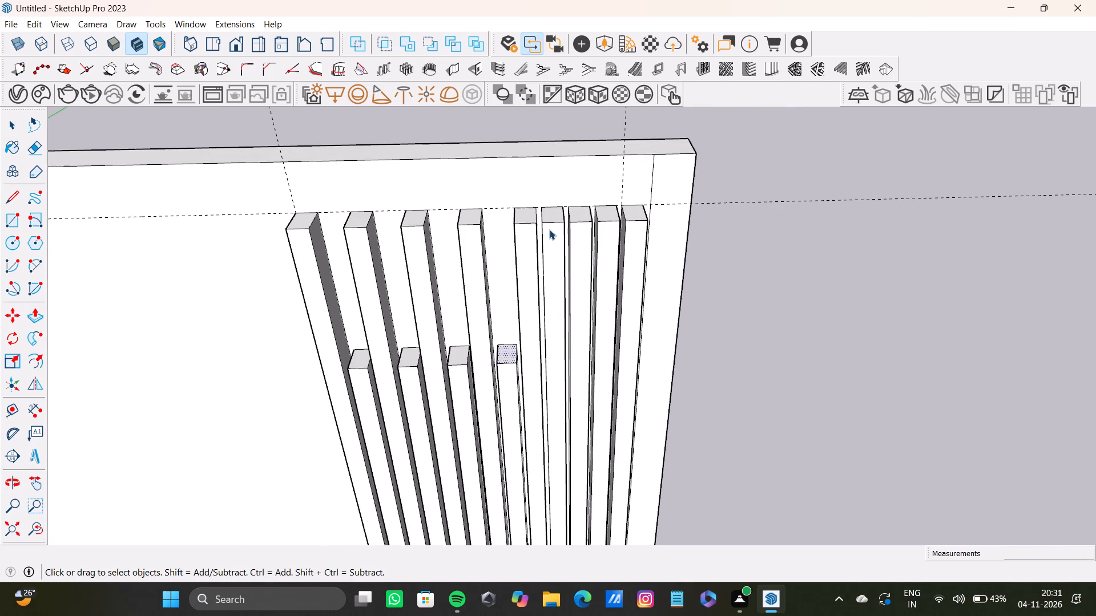
pyautogui.click(551, 218)
pyautogui.moveTo(545, 218); pyautogui.dragTo(550, 221)
pyautogui.press('p')
pyautogui.moveTo(562, 217); pyautogui.dragTo(541, 246)
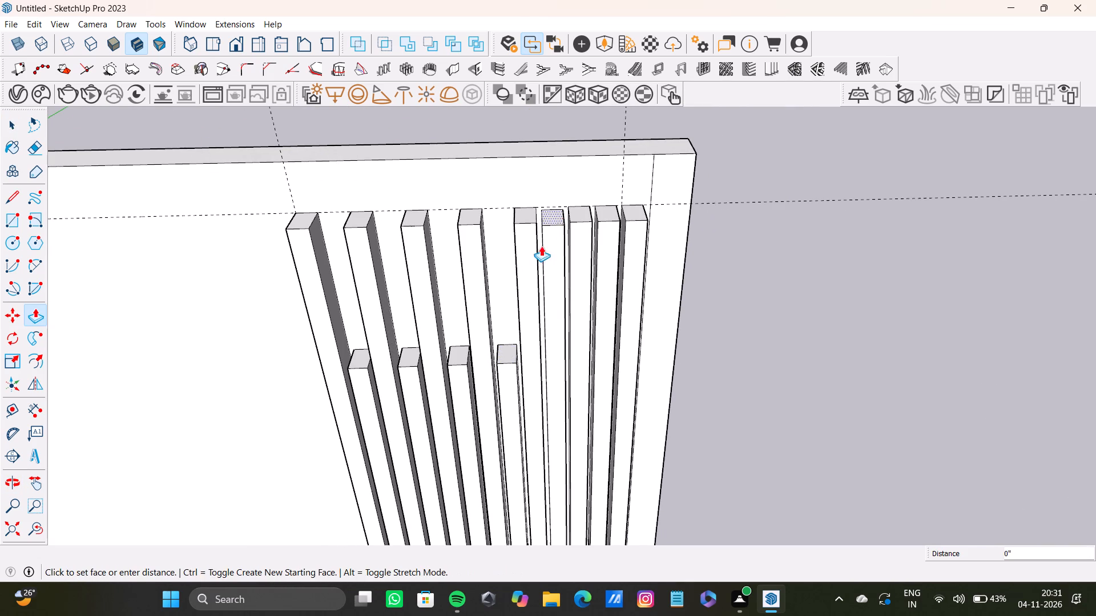
pyautogui.moveTo(541, 246); pyautogui.dragTo(505, 358)
pyautogui.press('space')
# Push the top face of the right group's twelfth slat down to match the shortened tenth slat's top level.
pyautogui.click(598, 218)
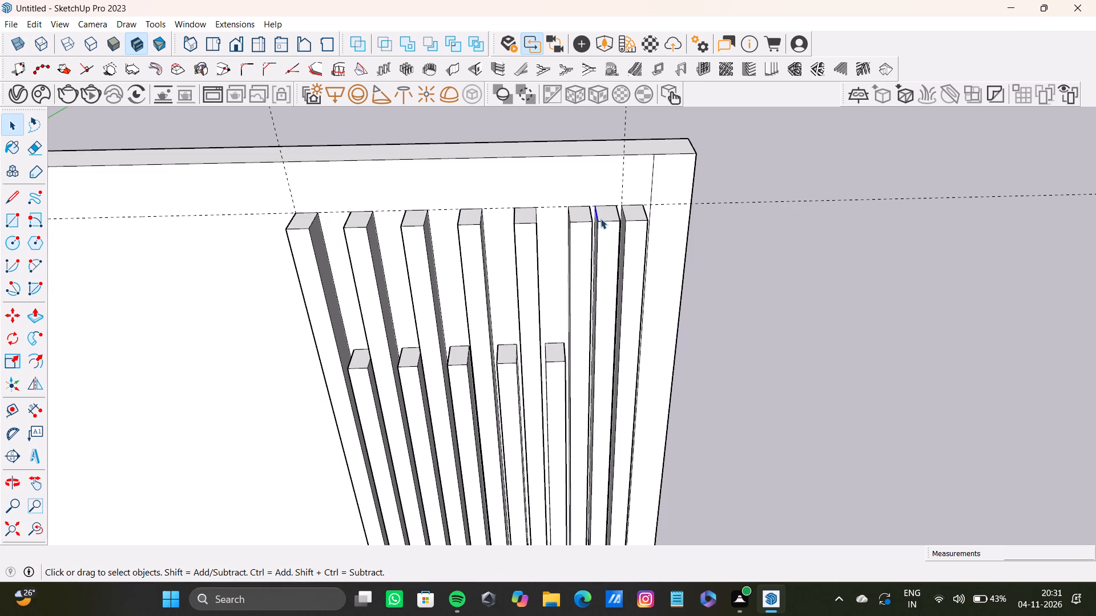
pyautogui.click(606, 213)
pyautogui.press('p')
pyautogui.moveTo(615, 218); pyautogui.dragTo(551, 359)
pyautogui.press('space')
# Examine both slat groups on the large wall panel from the front and from above, checking their shortened slat levels.
pyautogui.scroll(-17, 558, 300)
pyautogui.moveTo(529, 342); pyautogui.dragTo(648, 310, button='middle')
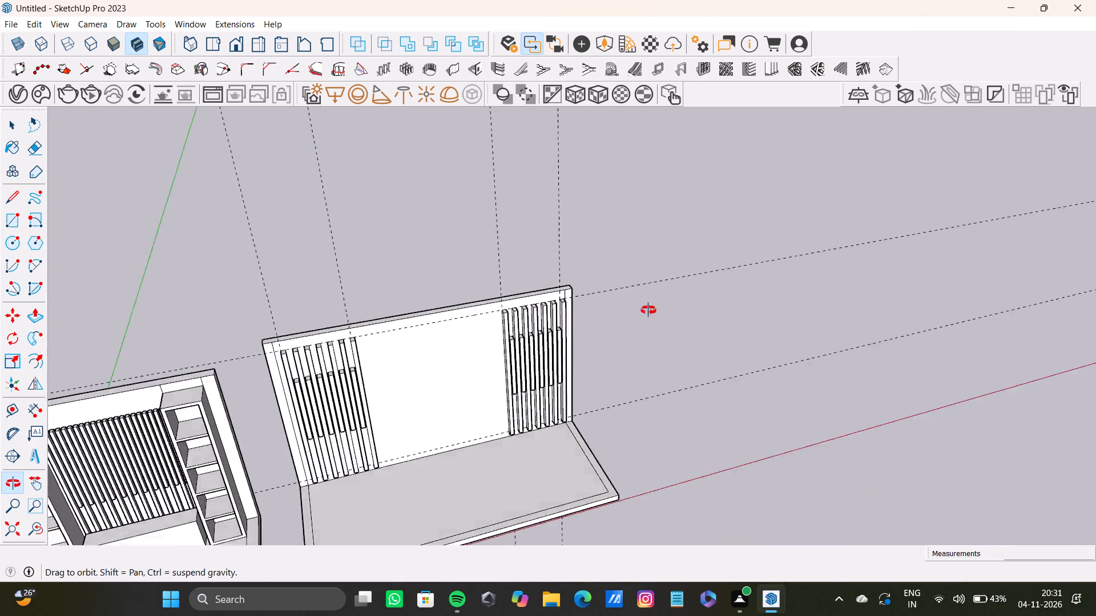
pyautogui.moveTo(648, 310); pyautogui.dragTo(435, 218, button='middle')
pyautogui.scroll(-4, 463, 262)
pyautogui.scroll(1, 466, 295)
pyautogui.keyDown('shift'); pyautogui.moveTo(466, 295); pyautogui.dragTo(593, 356, button='middle'); pyautogui.keyUp('shift')
pyautogui.scroll(-3, 592, 349)
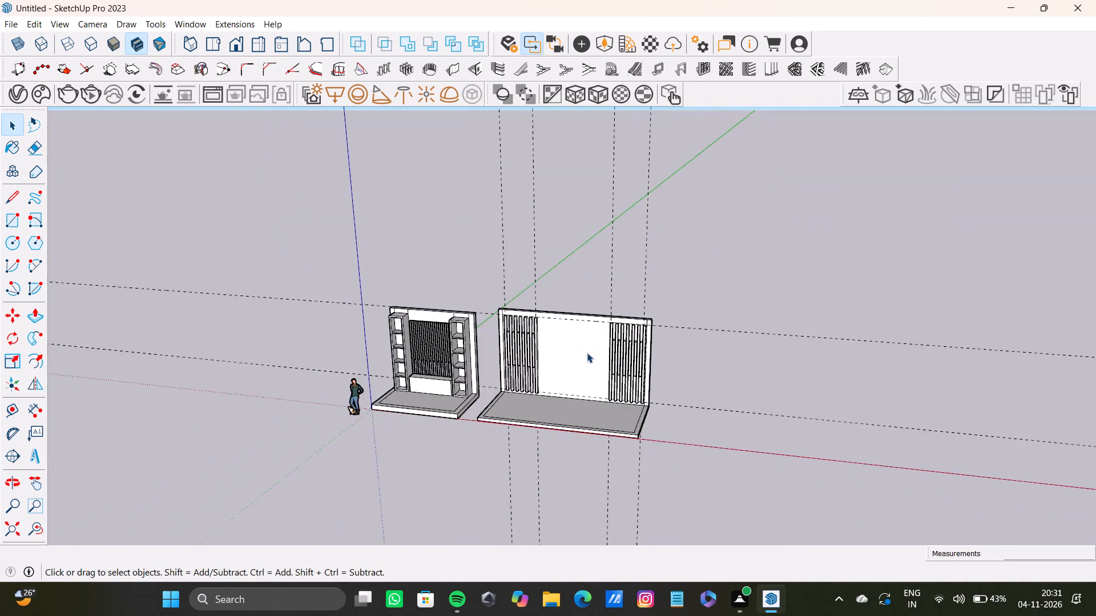
pyautogui.moveTo(589, 354); pyautogui.dragTo(645, 301, button='middle')
pyautogui.press('space')
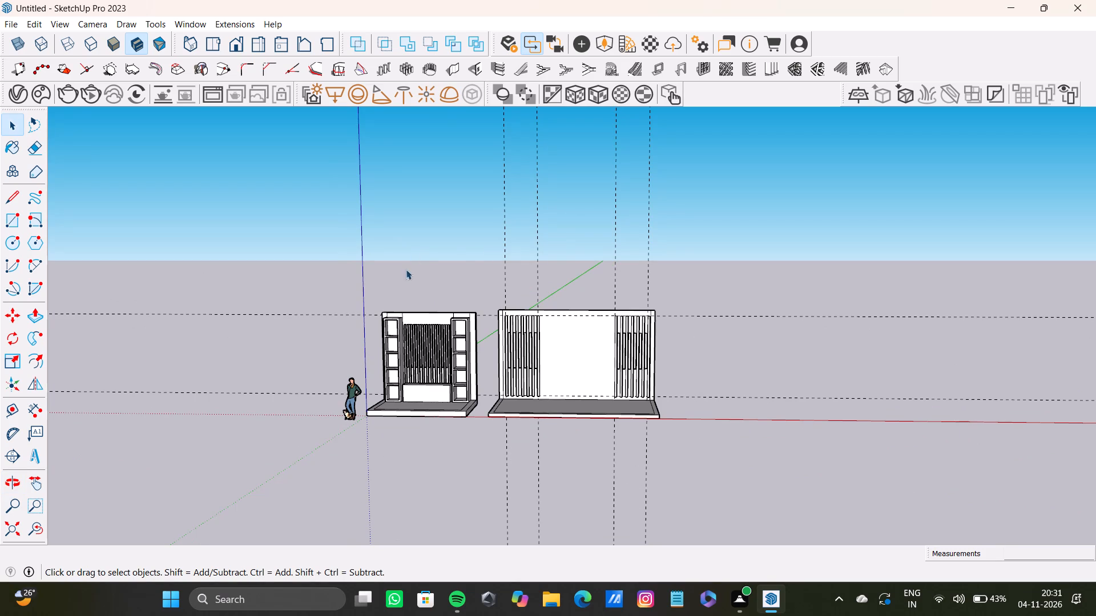
pyautogui.scroll(13, 669, 346)
pyautogui.keyDown('shift'); pyautogui.moveTo(606, 319); pyautogui.dragTo(673, 326, button='middle'); pyautogui.keyUp('shift')
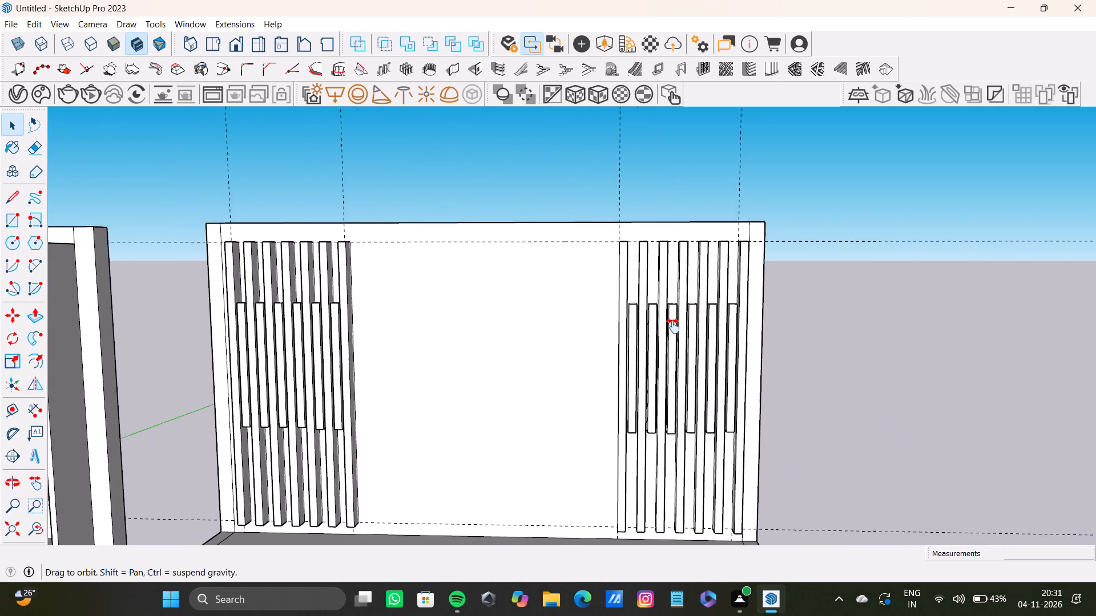
pyautogui.keyDown('shift'); pyautogui.moveTo(673, 326); pyautogui.dragTo(659, 479, button='middle'); pyautogui.keyUp('shift')
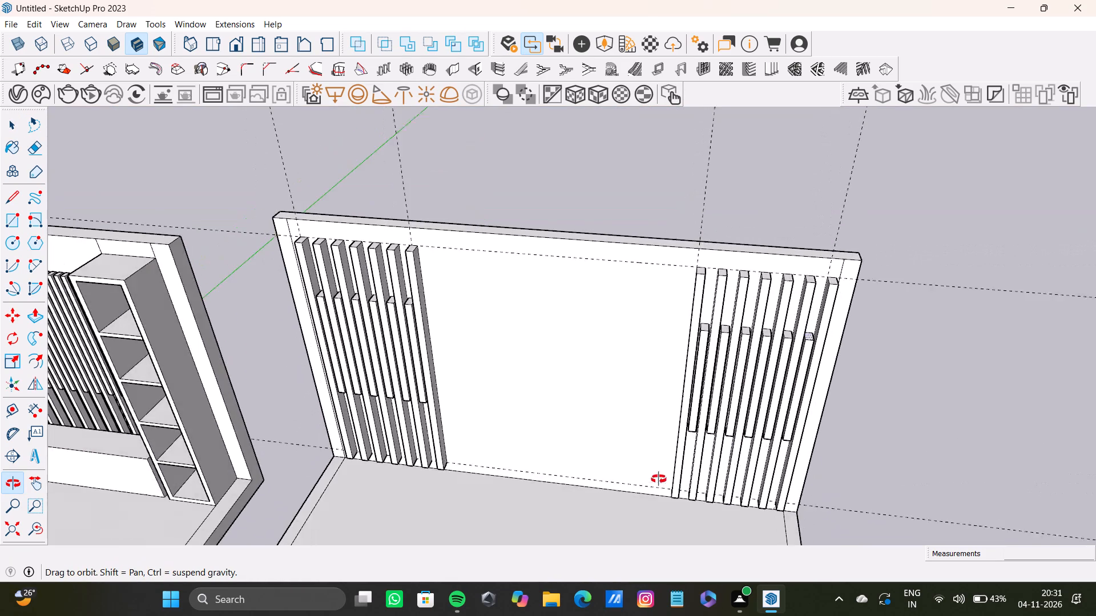
pyautogui.keyDown('shift'); pyautogui.moveTo(659, 479); pyautogui.dragTo(652, 485, button='middle'); pyautogui.keyUp('shift')
pyautogui.scroll(-8, 652, 461)
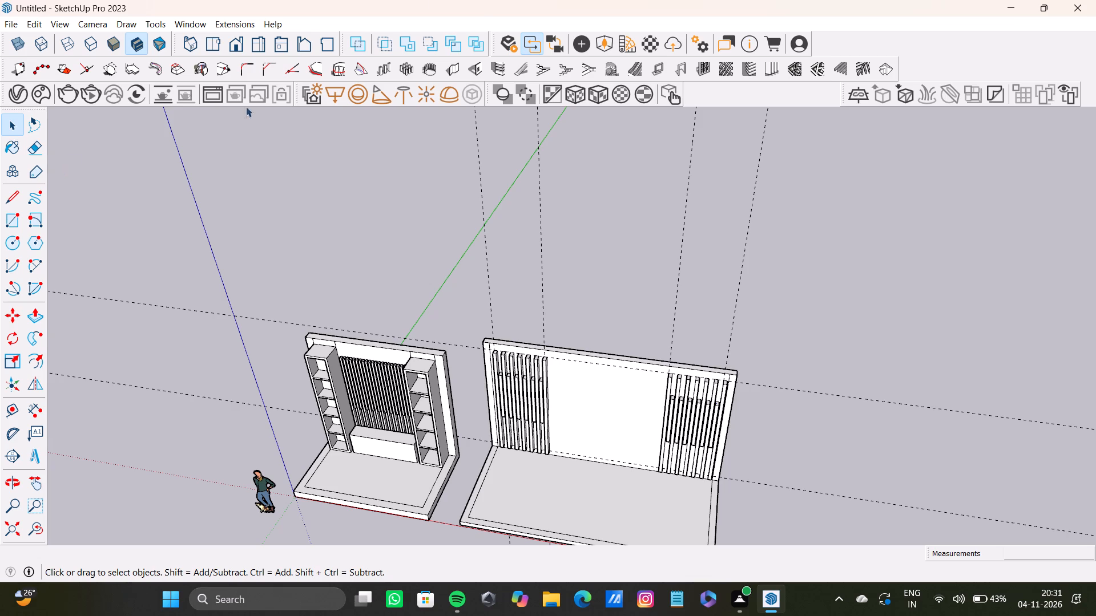
pyautogui.scroll(-7, 554, 337)
pyautogui.moveTo(542, 340); pyautogui.dragTo(691, 354, button='middle')
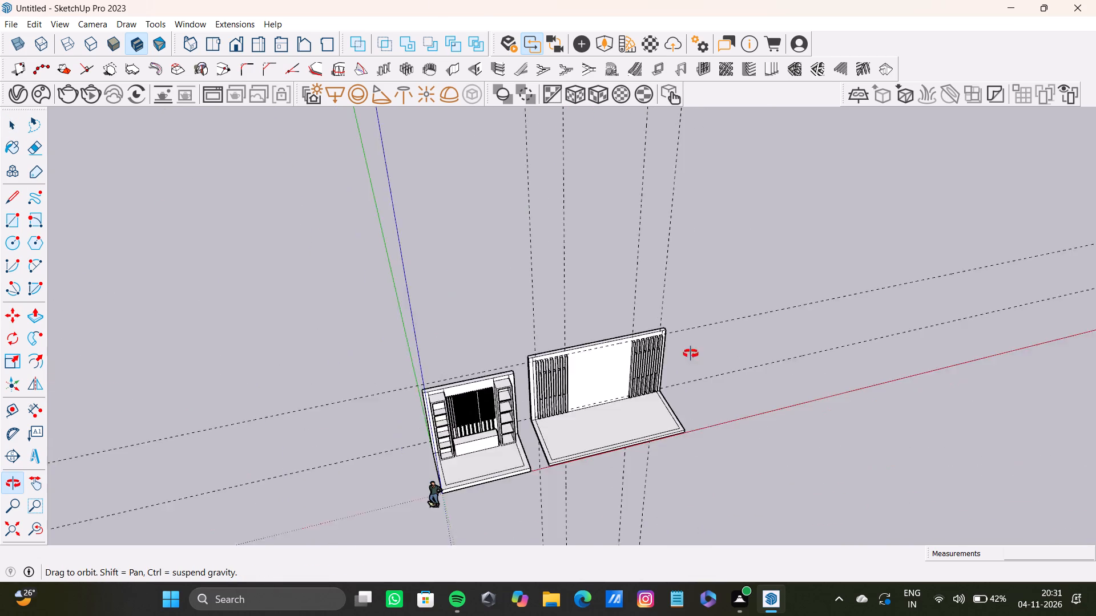
pyautogui.moveTo(691, 354); pyautogui.dragTo(608, 398, button='middle')
# Delete all construction guides from the model.
pyautogui.click(7, 23)
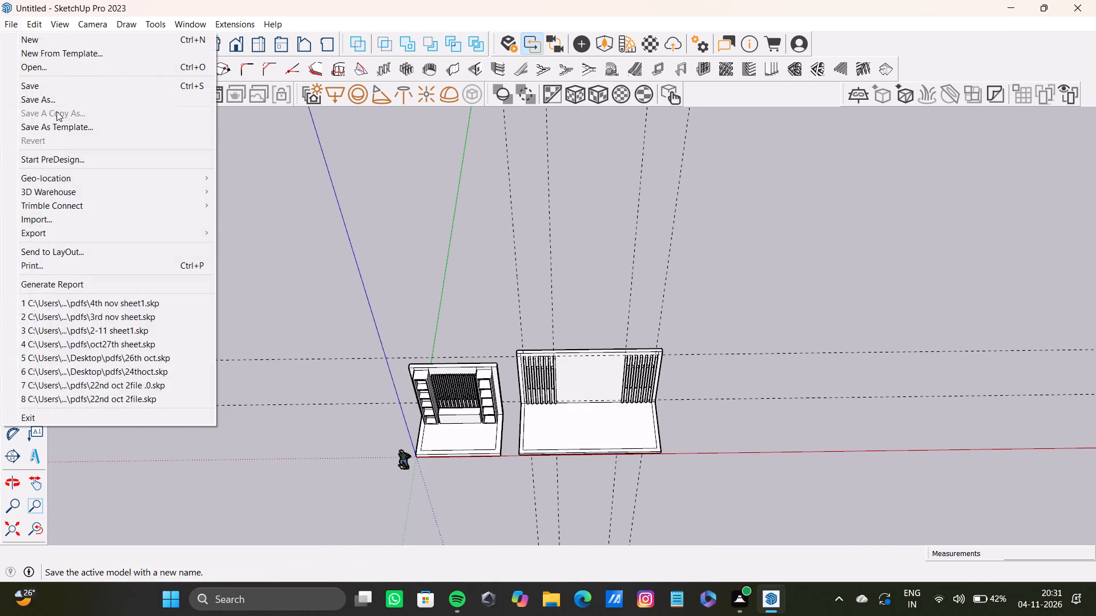
pyautogui.click(83, 114)
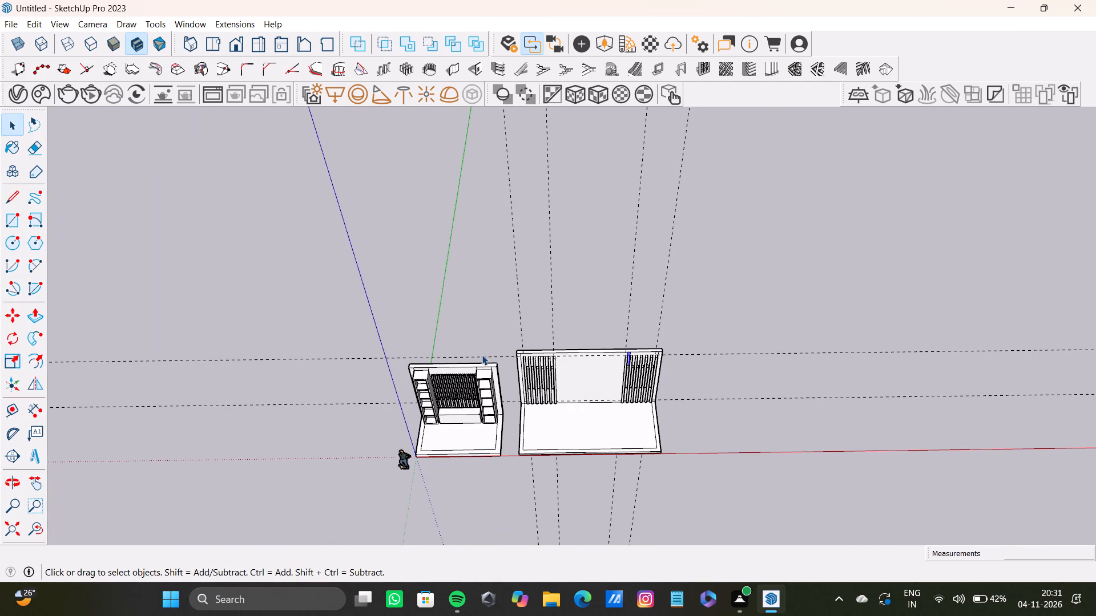
pyautogui.click(37, 27)
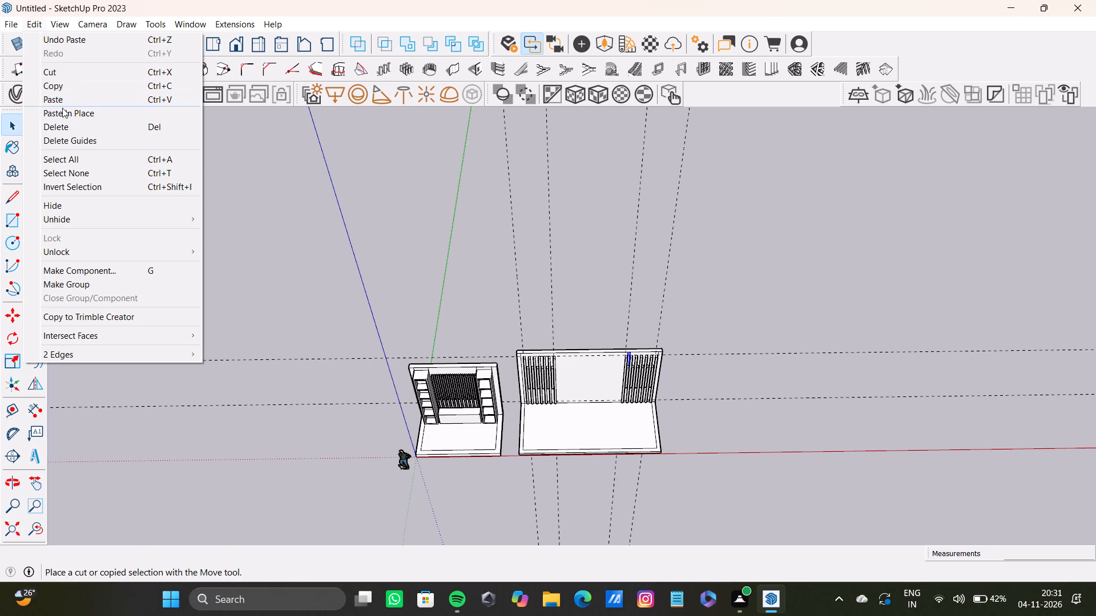
pyautogui.click(71, 143)
# Delete the two leftover vertical edges on the wall panel above the right group's shortened second slat.
pyautogui.scroll(7, 712, 388)
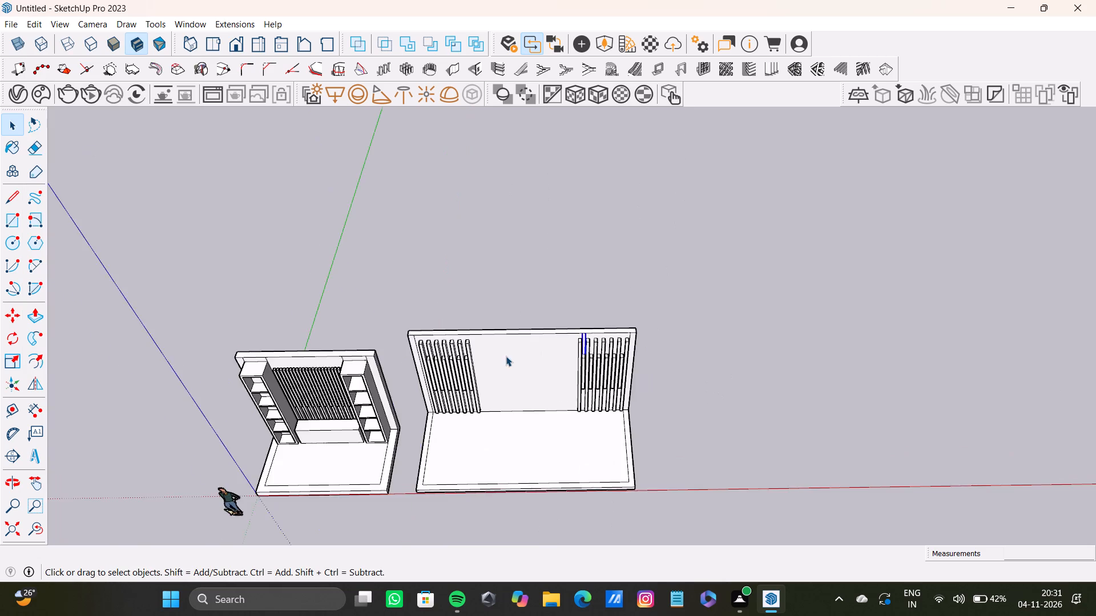
pyautogui.scroll(2, 506, 356)
pyautogui.click(586, 269)
pyautogui.press('space')
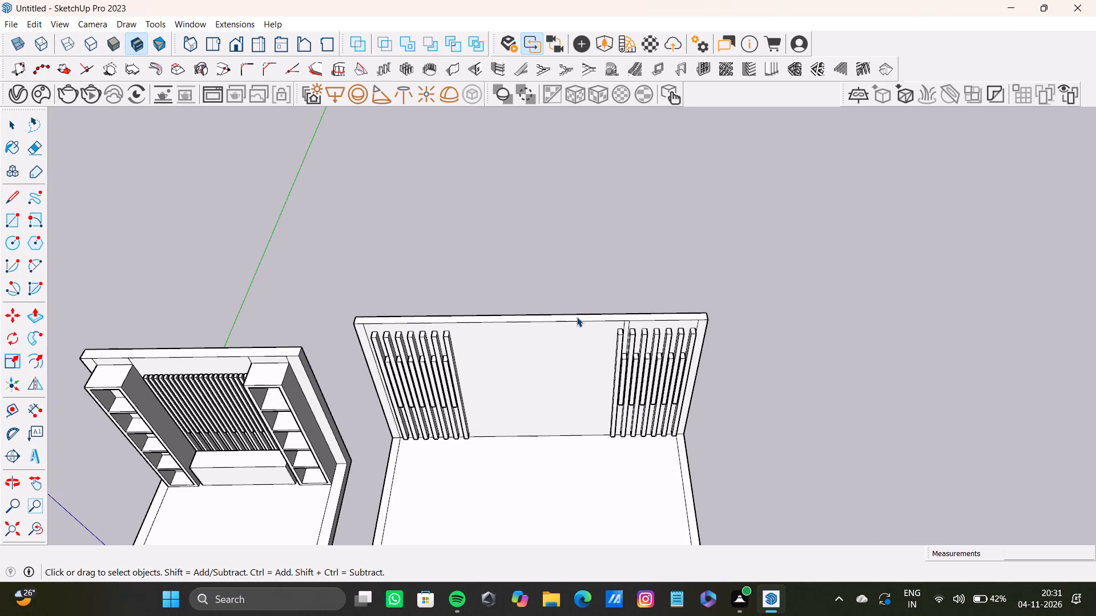
pyautogui.scroll(-4, 576, 317)
pyautogui.moveTo(525, 334); pyautogui.dragTo(437, 325, button='middle')
pyautogui.scroll(12, 763, 368)
pyautogui.moveTo(523, 341); pyautogui.dragTo(631, 350, button='middle')
pyautogui.scroll(6, 582, 338)
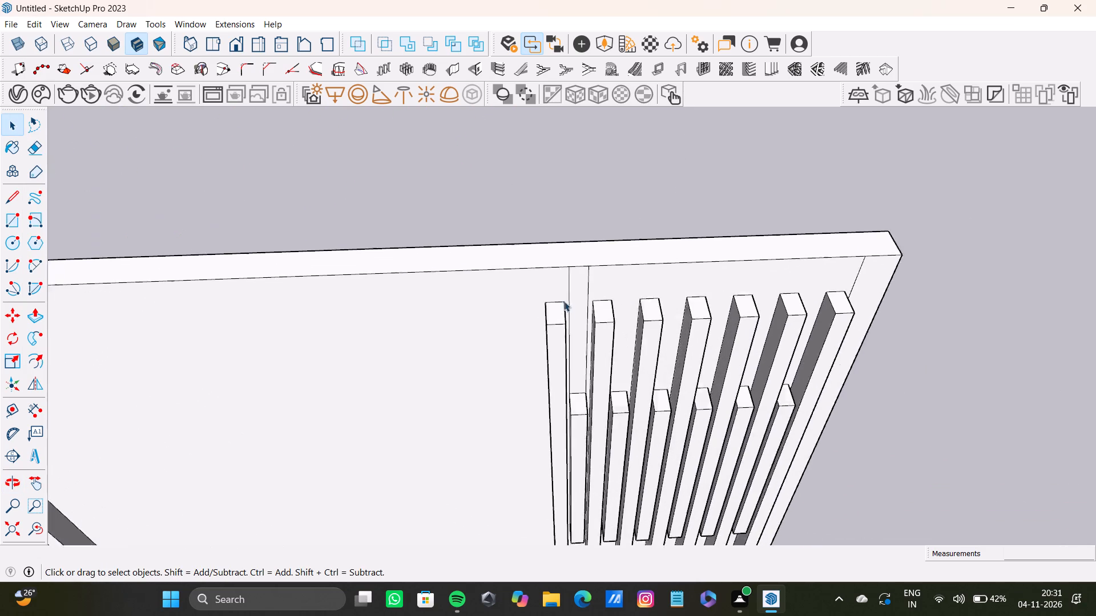
pyautogui.scroll(5, 564, 301)
pyautogui.click(570, 295)
pyautogui.press('Delete')
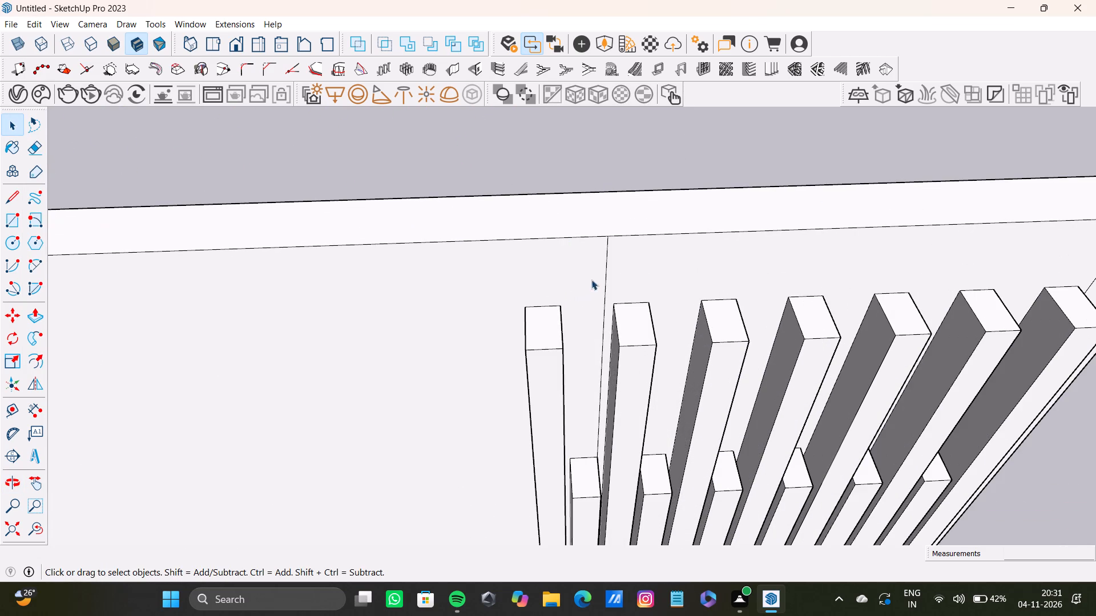
pyautogui.click(605, 290)
pyautogui.press('Delete')
# Draw a ground rectangle about 319' 6" by 253' 2" starting on the green axis, well away from the two panel models.
pyautogui.scroll(-20, 616, 283)
pyautogui.scroll(-1, 616, 283)
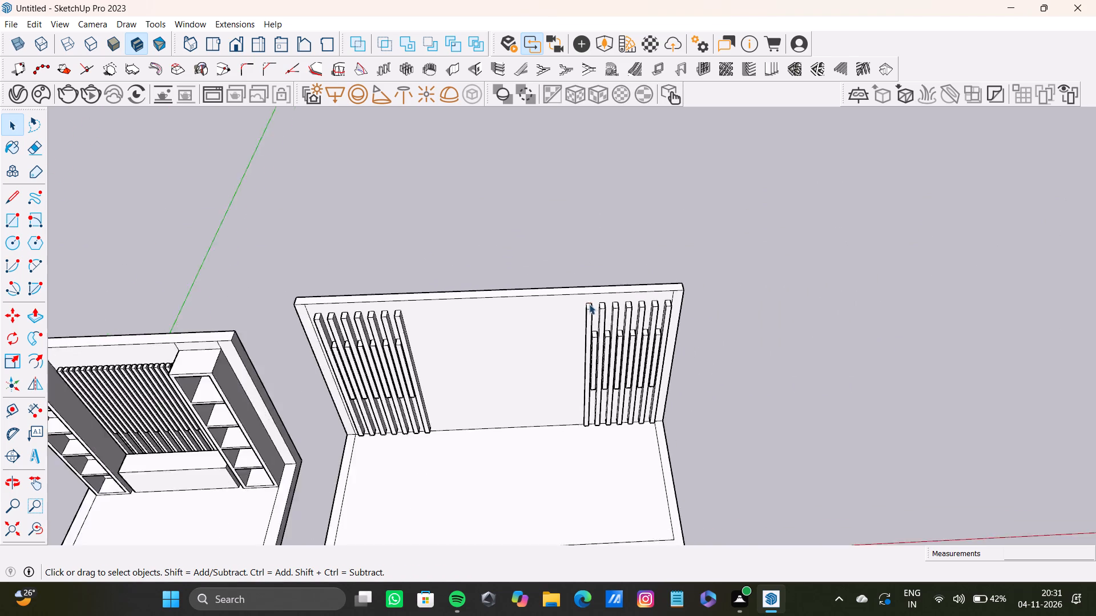
pyautogui.moveTo(587, 307); pyautogui.dragTo(430, 242, button='middle')
pyautogui.scroll(-4, 554, 337)
pyautogui.moveTo(554, 352); pyautogui.dragTo(604, 244, button='middle')
pyautogui.scroll(-3, 609, 272)
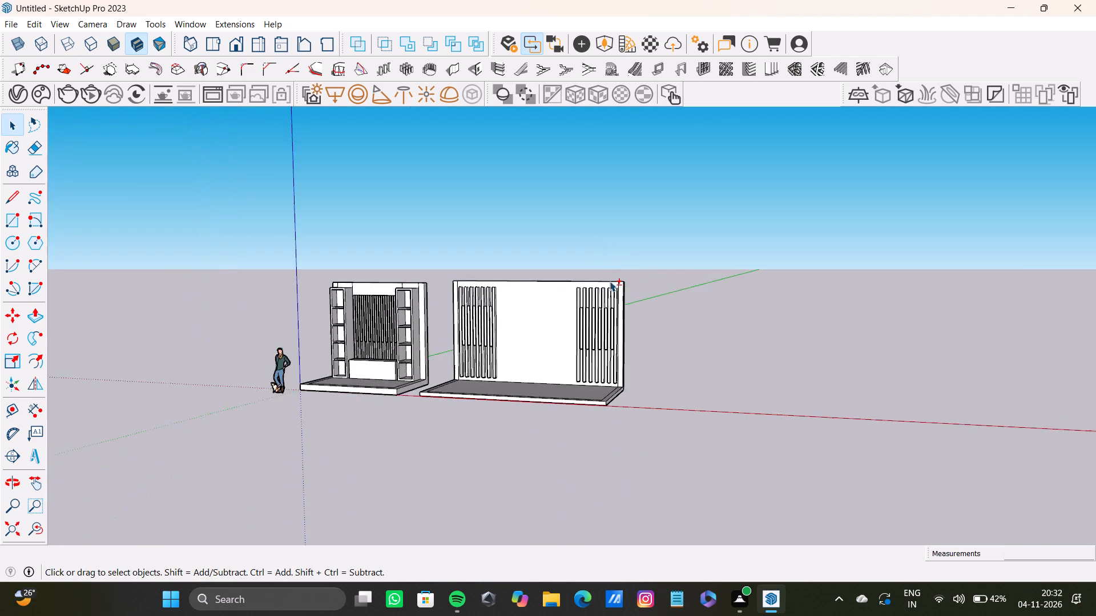
pyautogui.keyDown('shift'); pyautogui.moveTo(557, 265); pyautogui.dragTo(266, 372, button='middle'); pyautogui.keyUp('shift')
pyautogui.scroll(-4, 273, 366)
pyautogui.keyDown('shift'); pyautogui.moveTo(276, 363); pyautogui.dragTo(220, 401, button='middle'); pyautogui.keyUp('shift')
pyautogui.scroll(-9, 301, 352)
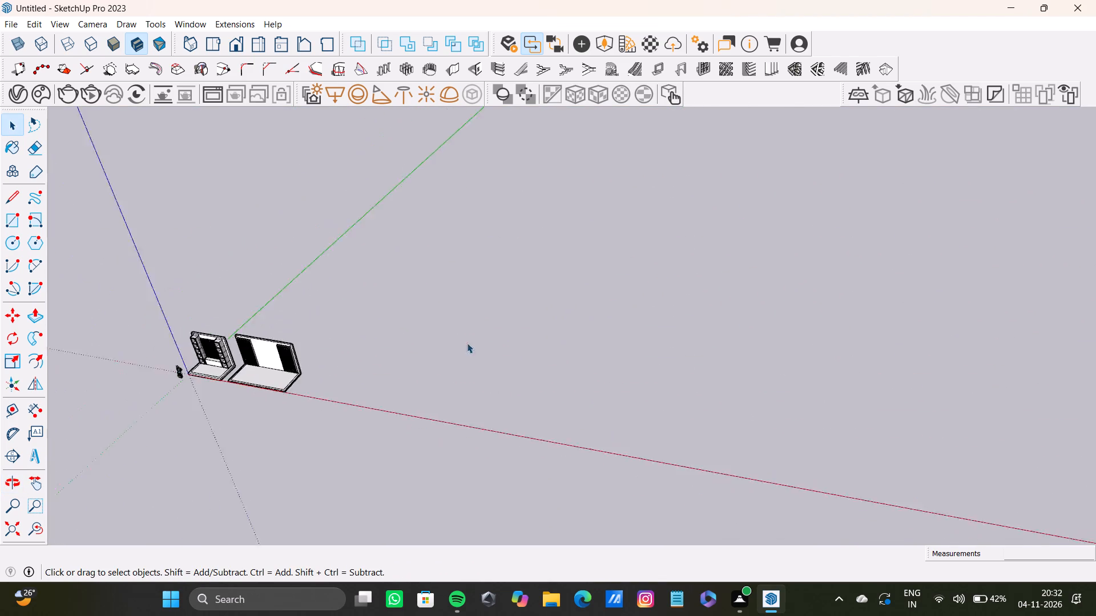
pyautogui.scroll(-2, 467, 343)
pyautogui.keyDown('shift'); pyautogui.moveTo(423, 327); pyautogui.dragTo(57, 424, button='middle'); pyautogui.keyUp('shift')
pyautogui.keyDown('shift'); pyautogui.scroll(-1, 414, 400); pyautogui.keyUp('shift')
pyautogui.scroll(-4, 526, 371)
pyautogui.keyDown('shift'); pyautogui.scroll(1, 528, 371); pyautogui.keyUp('shift')
pyautogui.keyDown('shift'); pyautogui.moveTo(502, 371); pyautogui.dragTo(162, 363, button='middle'); pyautogui.keyUp('shift')
pyautogui.scroll(4, 396, 321)
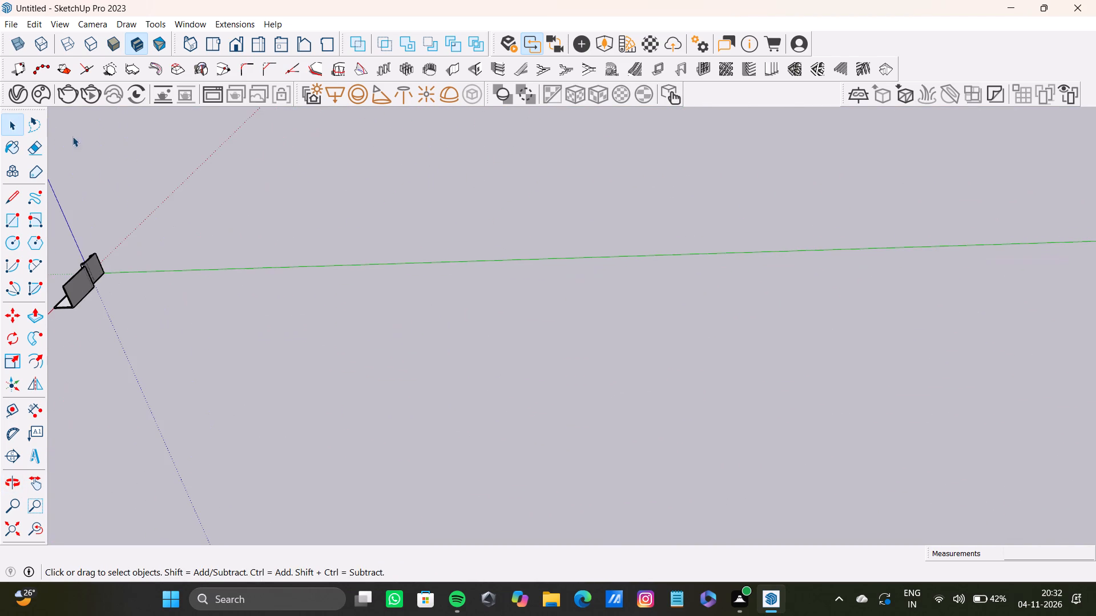
pyautogui.click(14, 213)
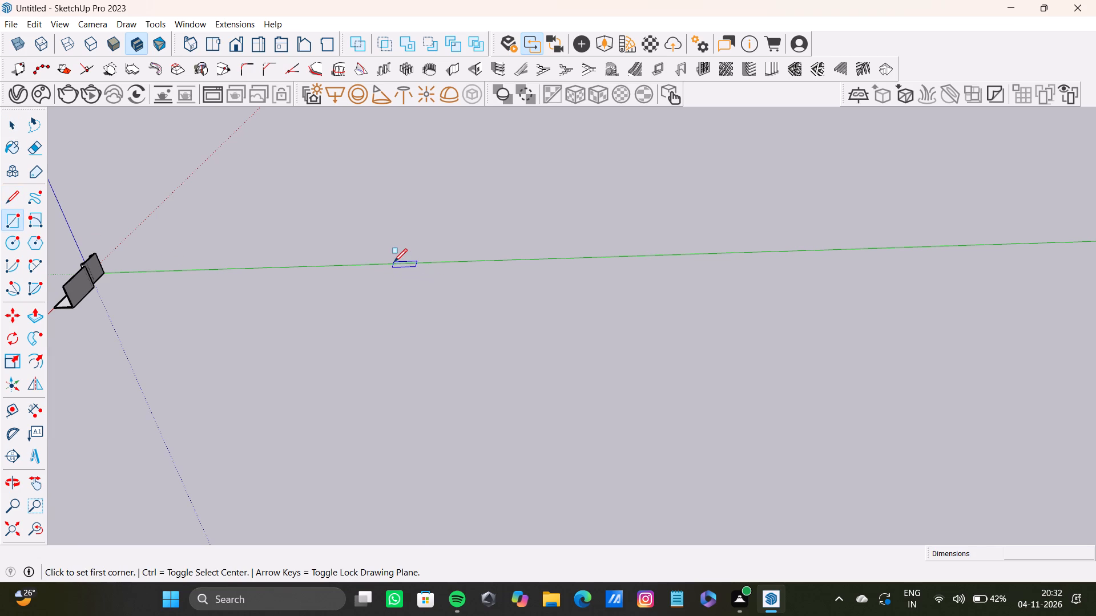
pyautogui.click(394, 262)
pyautogui.scroll(-8, 961, 463)
pyautogui.keyDown('shift'); pyautogui.moveTo(946, 473); pyautogui.dragTo(901, 432, button='middle'); pyautogui.keyUp('shift')
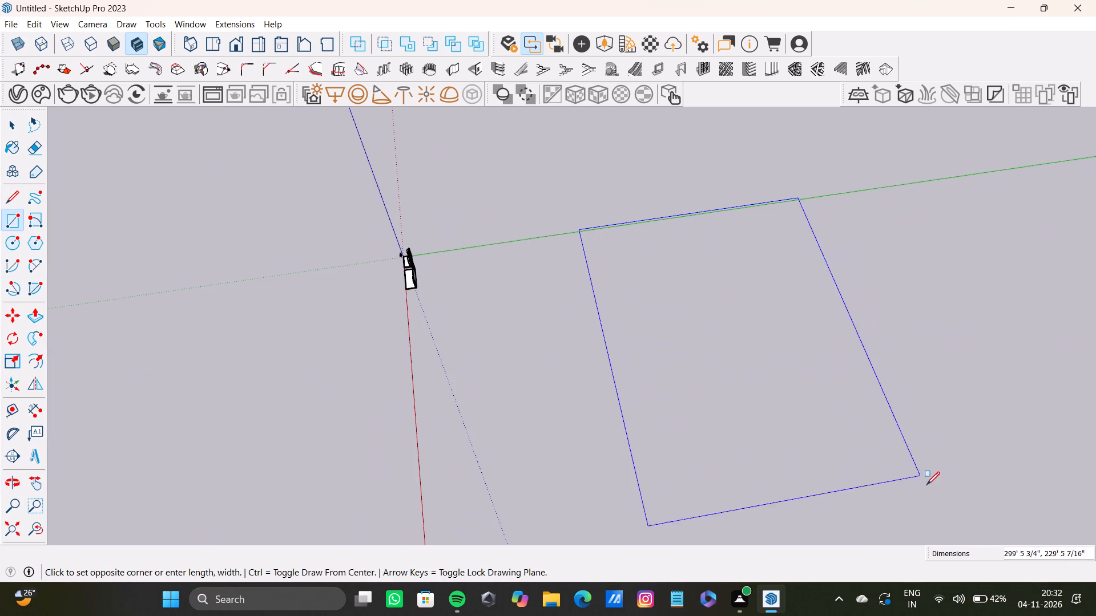
pyautogui.click(961, 497)
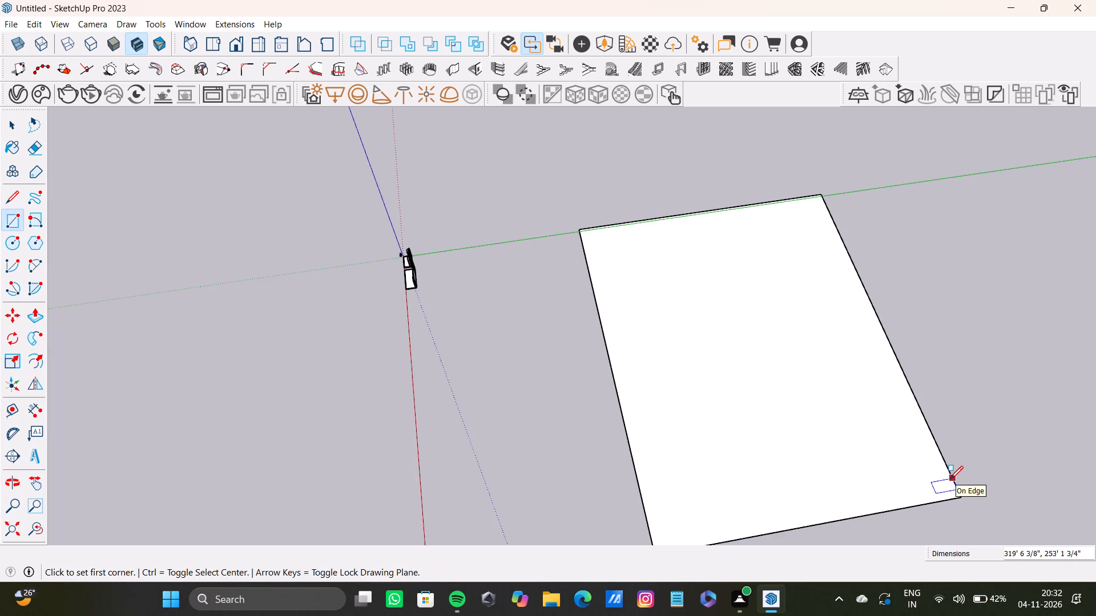
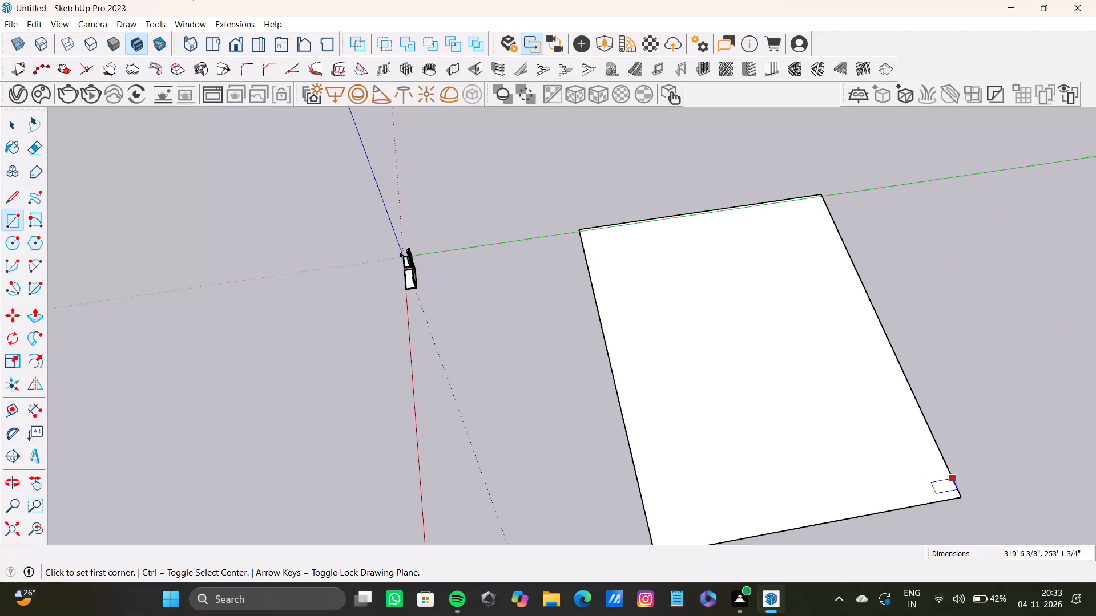
# Extrude the large ground rectangle upward about 17' 1" into a solid slab.
pyautogui.press('space')
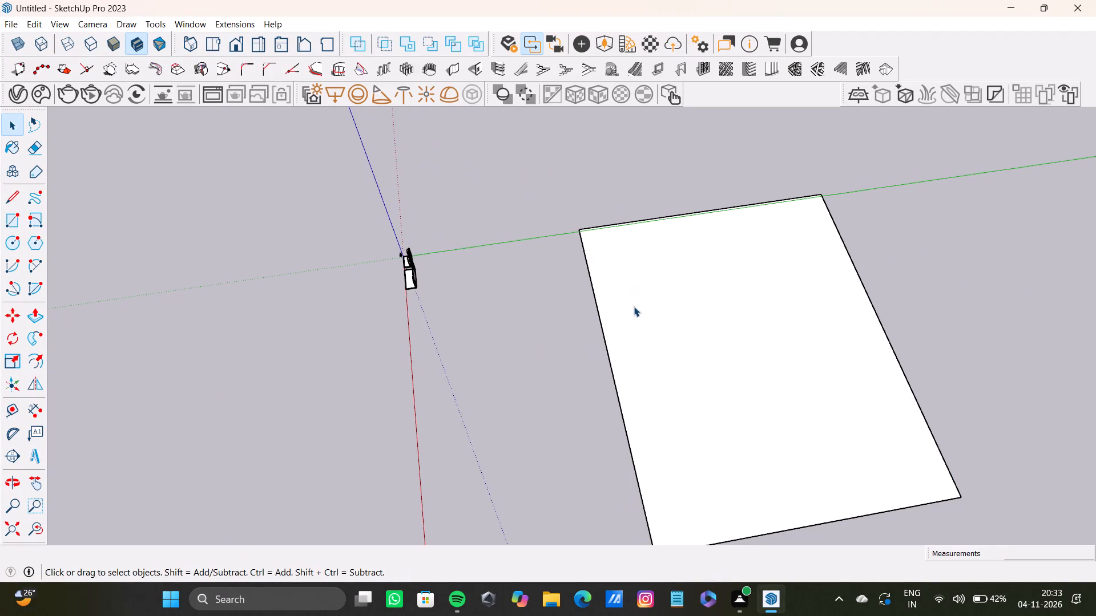
pyautogui.click(632, 306)
pyautogui.press('m')
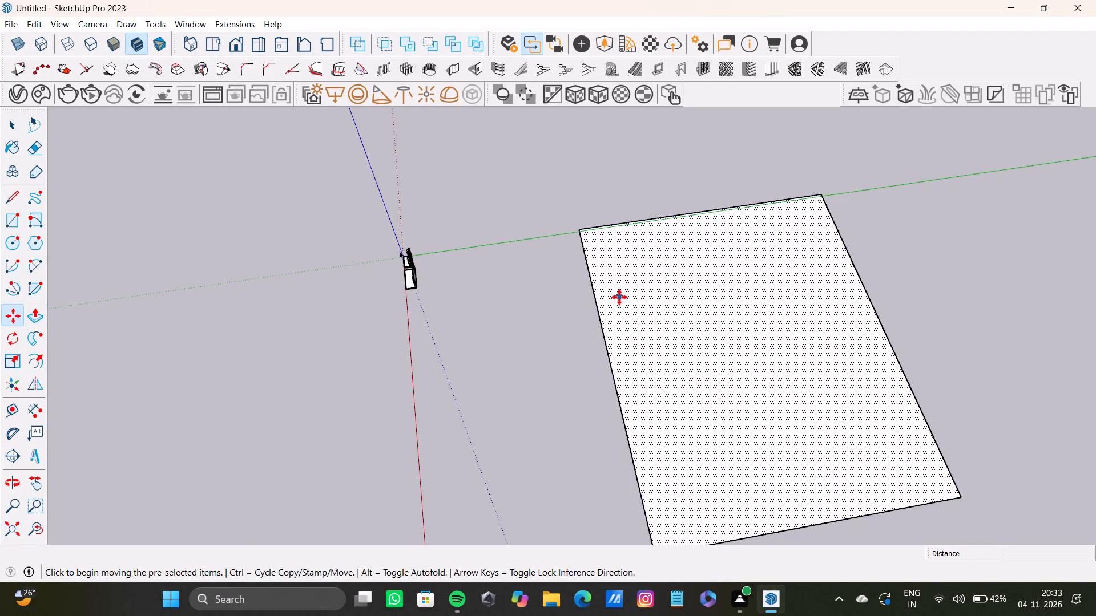
pyautogui.press('p')
pyautogui.moveTo(619, 297); pyautogui.dragTo(616, 286)
pyautogui.scroll(-7, 614, 292)
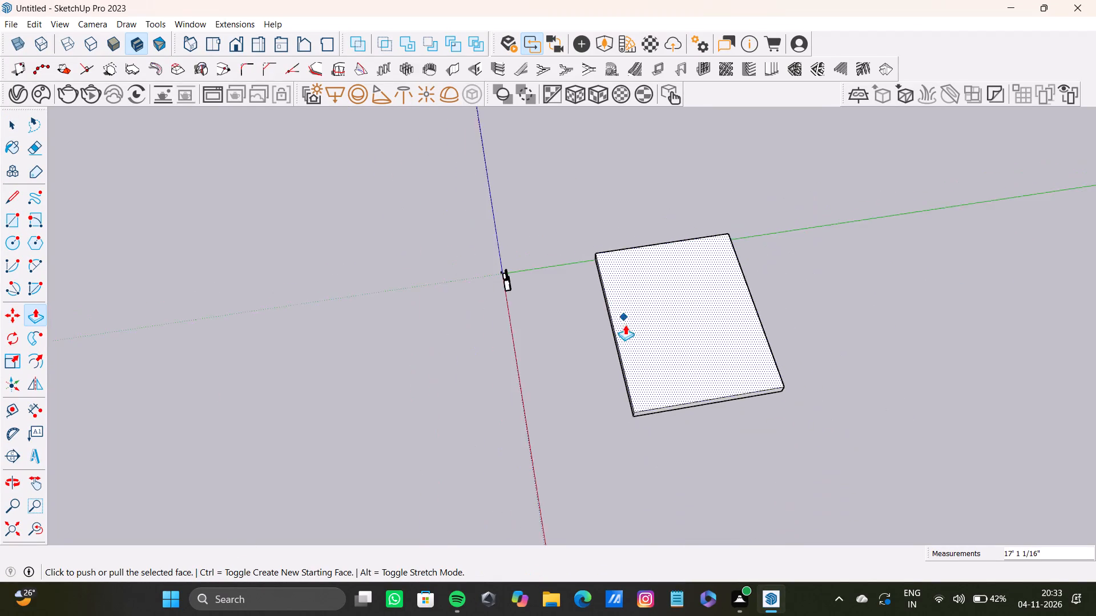
# Push the slab's top face down to make the slab about 6' 11" thick.
pyautogui.moveTo(625, 325); pyautogui.dragTo(903, 325, button='middle')
pyautogui.scroll(4, 609, 263)
pyautogui.keyDown('shift'); pyautogui.moveTo(627, 297); pyautogui.dragTo(609, 223, button='middle'); pyautogui.keyUp('shift')
pyautogui.scroll(7, 694, 303)
pyautogui.click(704, 303)
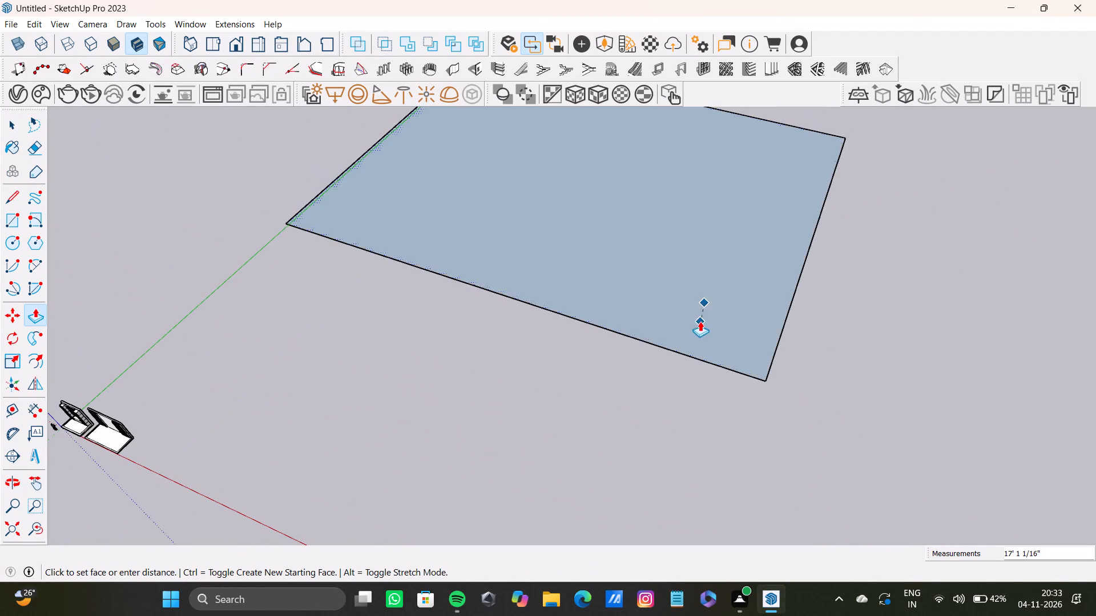
pyautogui.hotkey('ctrl', 'z')
pyautogui.moveTo(602, 282); pyautogui.dragTo(602, 287)
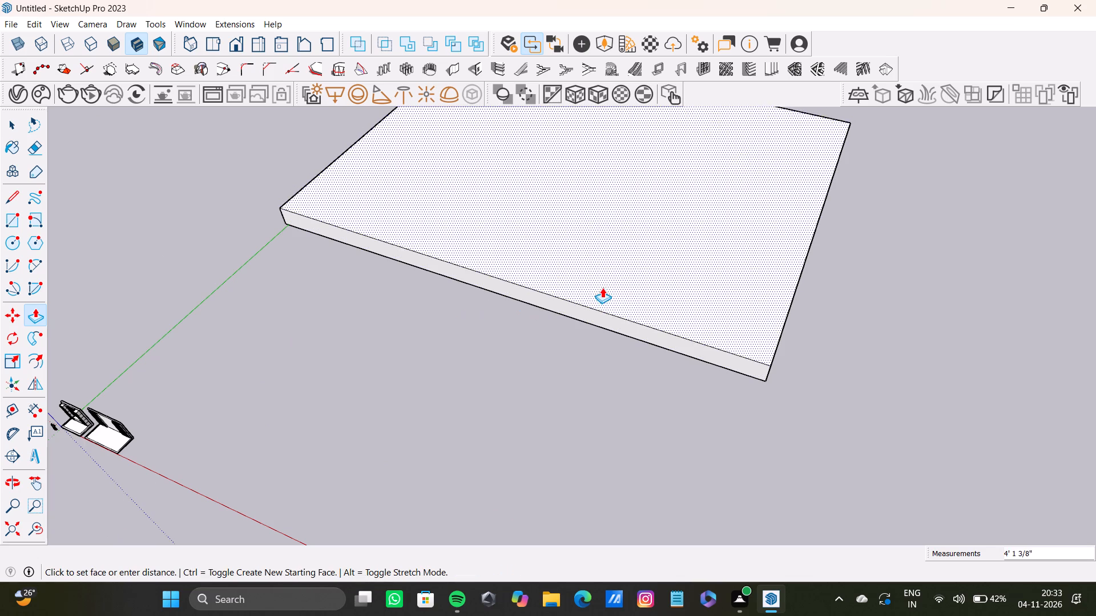
pyautogui.moveTo(602, 287); pyautogui.dragTo(608, 285)
pyautogui.hotkey('ctrl', 'z')
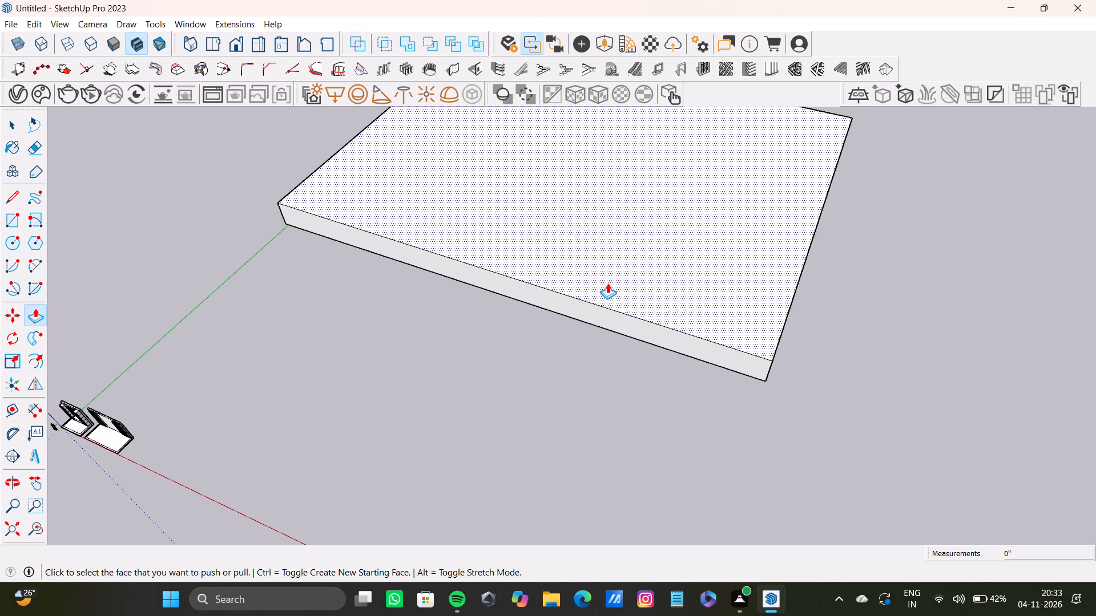
pyautogui.moveTo(607, 282); pyautogui.dragTo(607, 295)
pyautogui.press('space')
# Push in the slab's side face lying on the green axis, leaving a gap between the slab and the axis.
pyautogui.scroll(-3, 372, 237)
pyautogui.moveTo(347, 245); pyautogui.dragTo(606, 290, button='middle')
pyautogui.scroll(4, 382, 322)
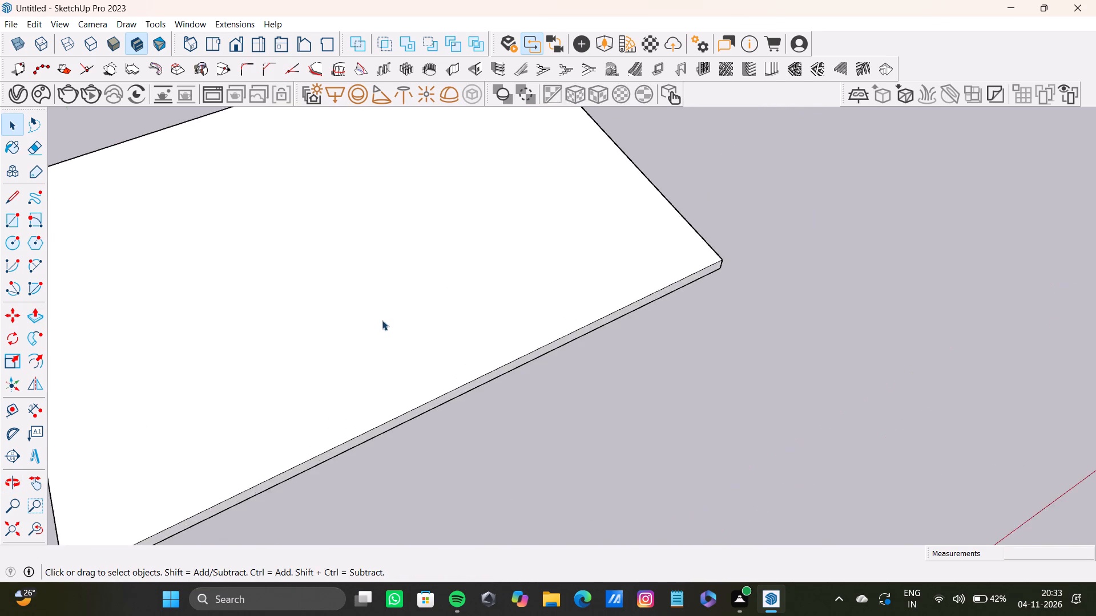
pyautogui.keyDown('shift'); pyautogui.scroll(-7, 379, 324); pyautogui.keyUp('shift')
pyautogui.keyDown('shift'); pyautogui.moveTo(379, 326); pyautogui.dragTo(846, 273, button='middle'); pyautogui.keyUp('shift')
pyautogui.scroll(12, 641, 383)
pyautogui.click(763, 390)
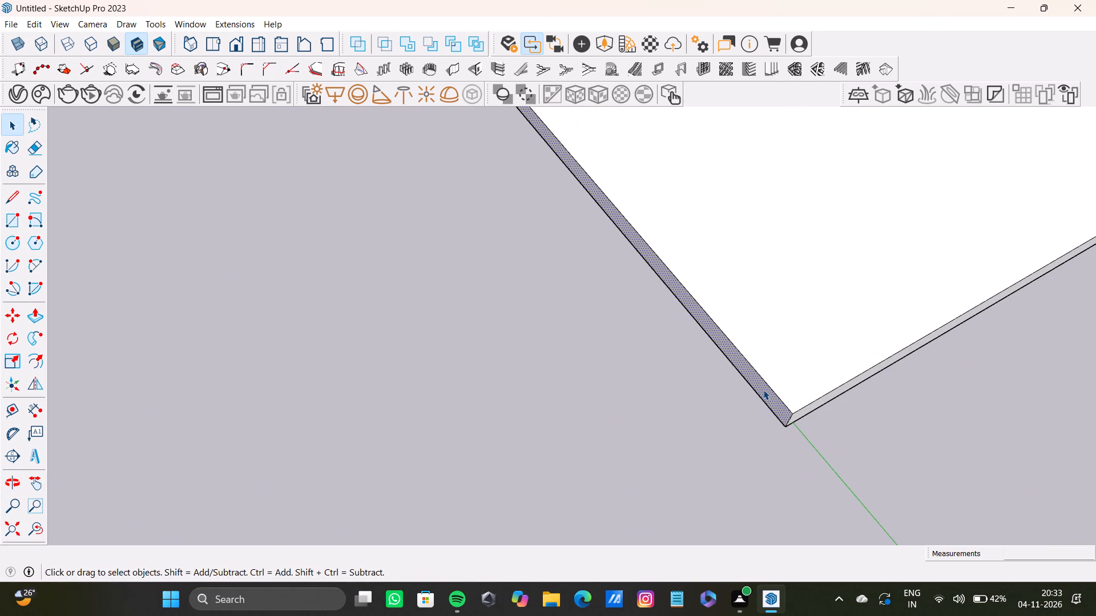
pyautogui.press('p')
pyautogui.moveTo(763, 389); pyautogui.dragTo(897, 335)
pyautogui.press('space')
# Place six construction guides across the slab's top, parallel to its edge beside the green axis, with the outermost about 16' 5" beyond the fifth.
pyautogui.scroll(-2, 829, 345)
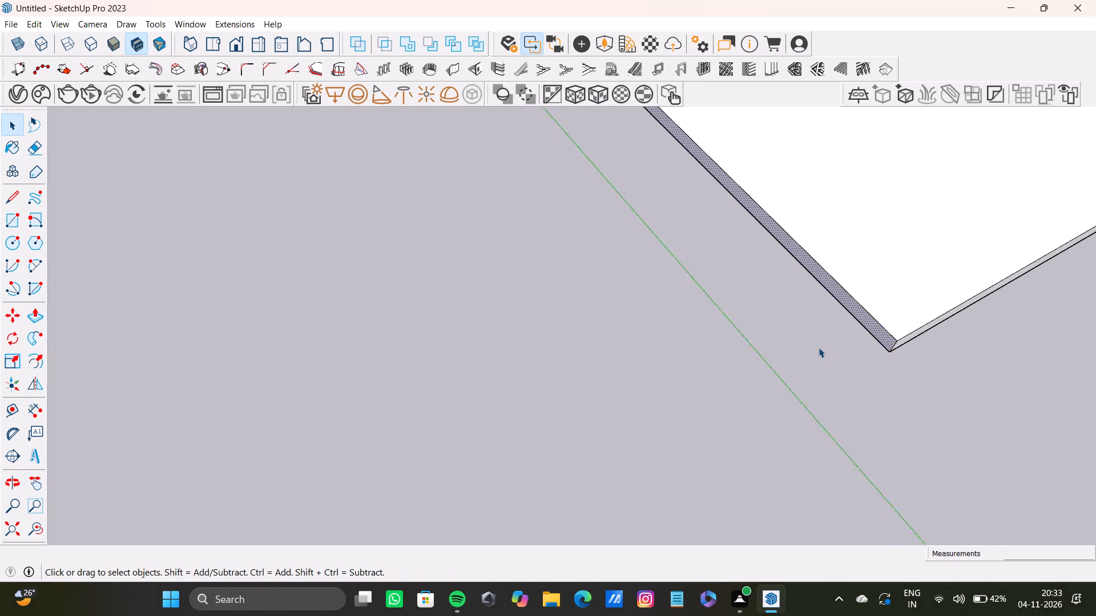
pyautogui.scroll(-20, 819, 347)
pyautogui.scroll(-1, 819, 347)
pyautogui.moveTo(801, 359); pyautogui.dragTo(414, 301, button='middle')
pyautogui.scroll(-4, 601, 313)
pyautogui.keyDown('shift'); pyautogui.moveTo(640, 355); pyautogui.dragTo(462, 201, button='middle'); pyautogui.keyUp('shift')
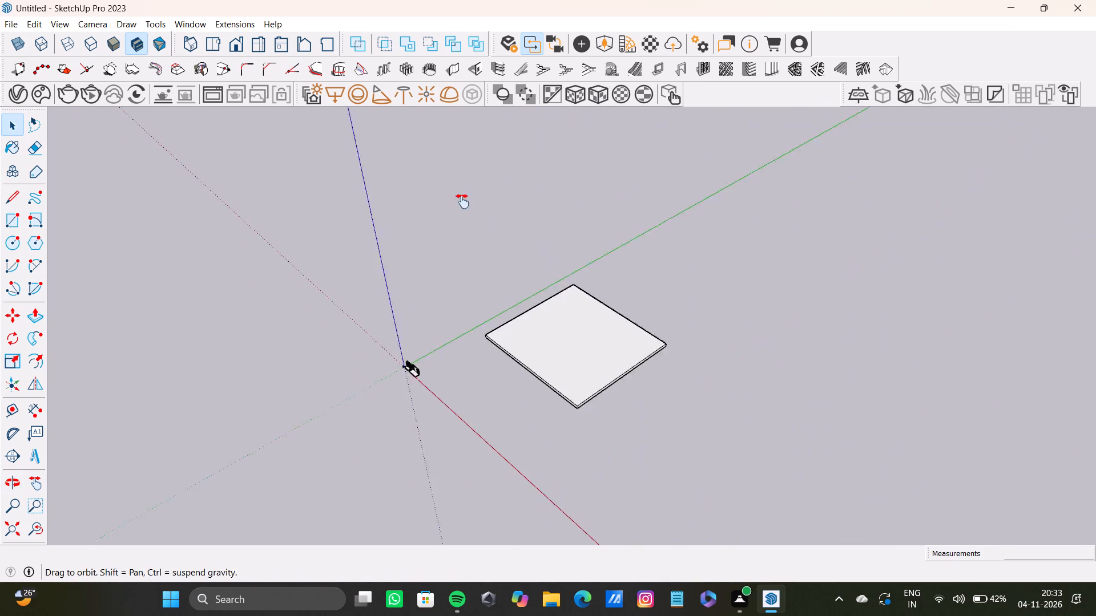
pyautogui.keyDown('shift'); pyautogui.moveTo(462, 201); pyautogui.dragTo(451, 325, button='middle'); pyautogui.keyUp('shift')
pyautogui.scroll(7, 511, 272)
pyautogui.moveTo(511, 269); pyautogui.dragTo(493, 329, button='middle')
pyautogui.click(493, 310)
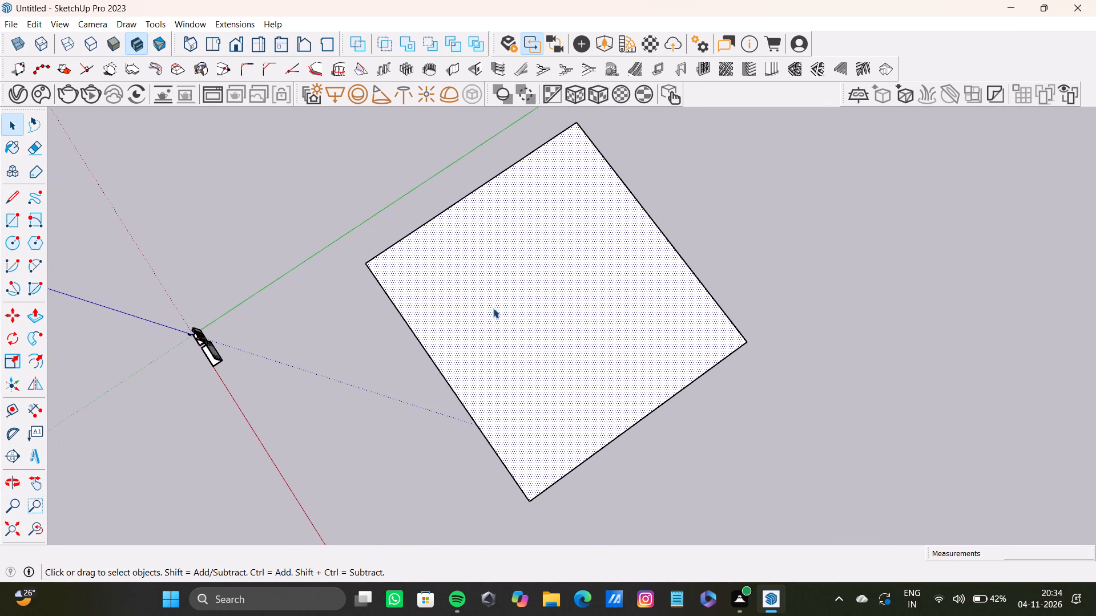
pyautogui.press('t')
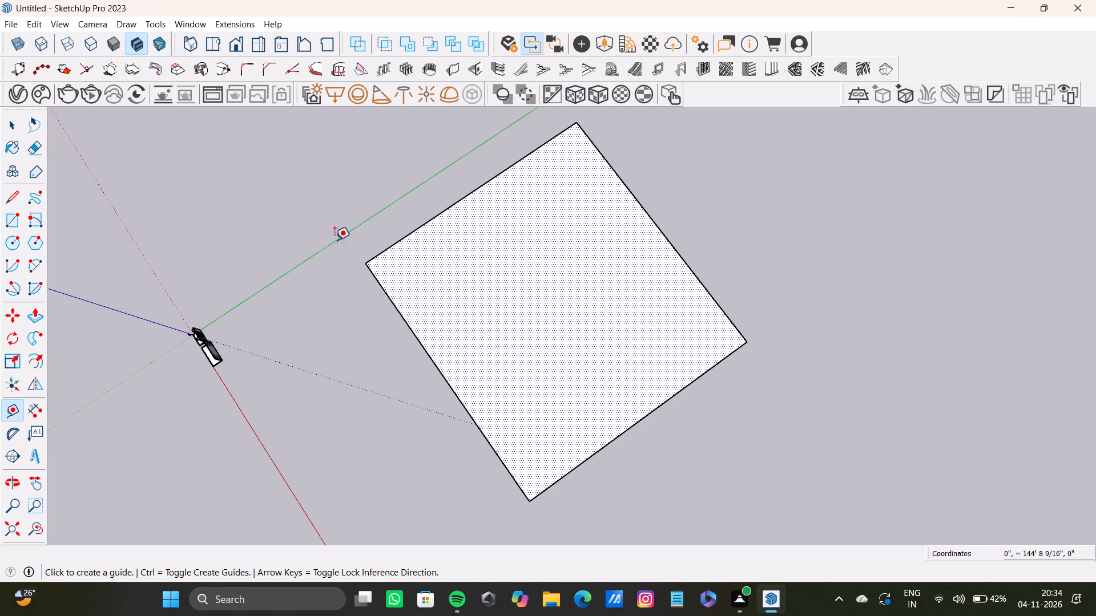
pyautogui.scroll(8, 391, 259)
pyautogui.click(391, 238)
pyautogui.doubleClick(400, 262)
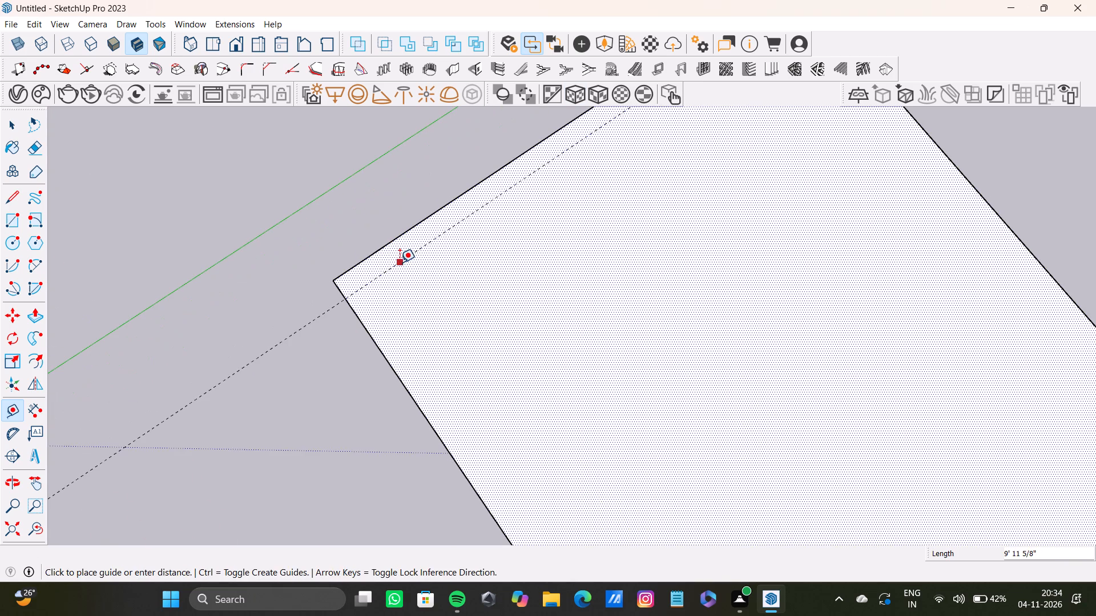
pyautogui.doubleClick(409, 295)
pyautogui.doubleClick(422, 312)
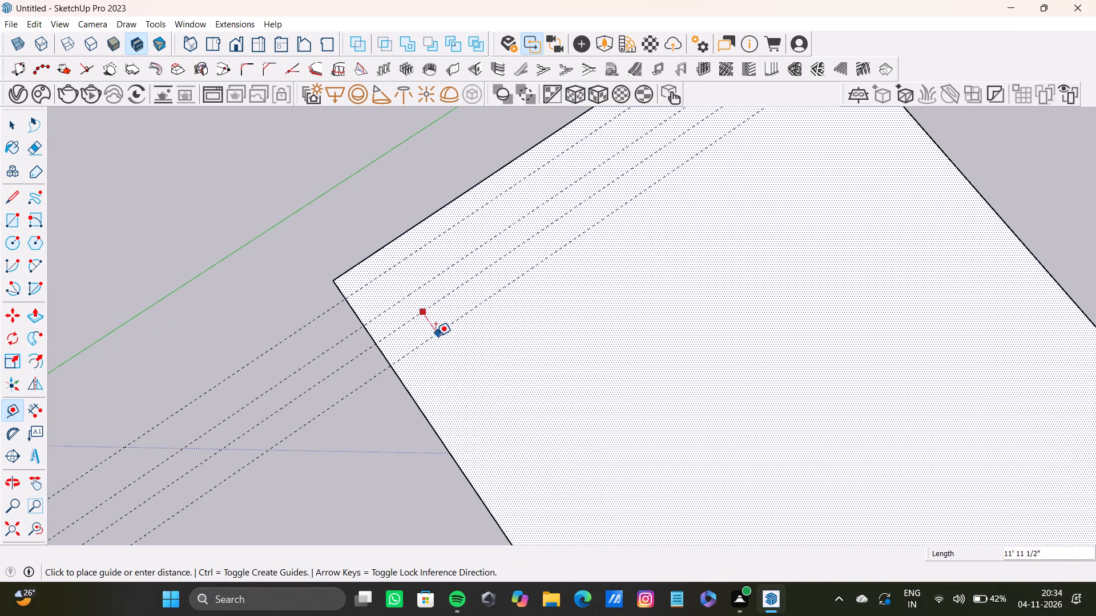
pyautogui.doubleClick(436, 337)
pyautogui.doubleClick(442, 362)
pyautogui.click(455, 400)
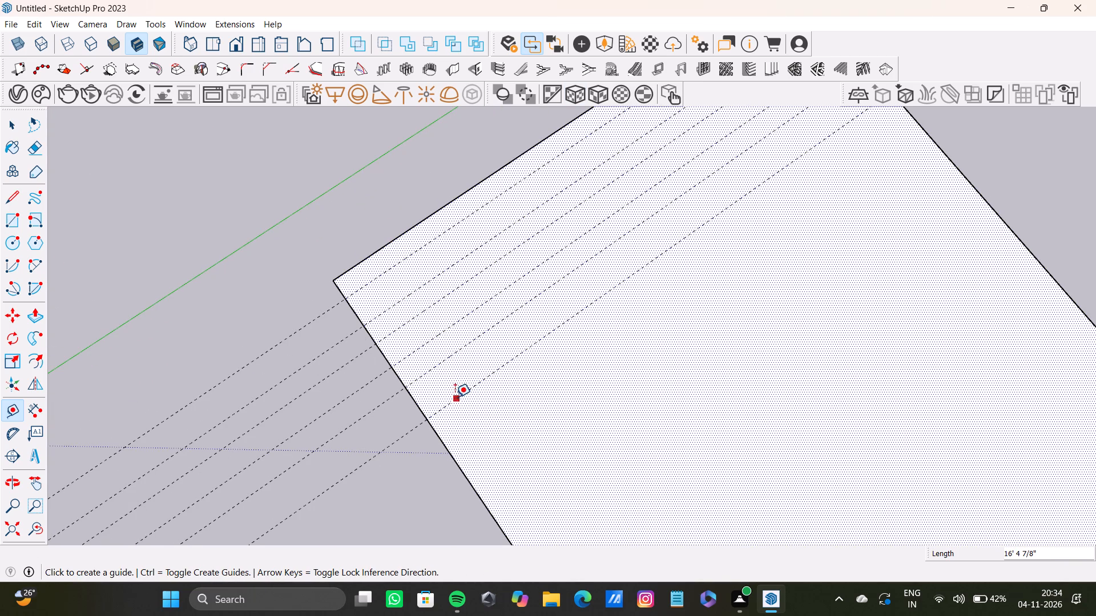
pyautogui.click(455, 394)
# Fill the gaps between the existing parallel guides on the slab's top with additional guides, working back toward the green-axis edge and then the outermost gap.
pyautogui.press('space')
pyautogui.write('t')
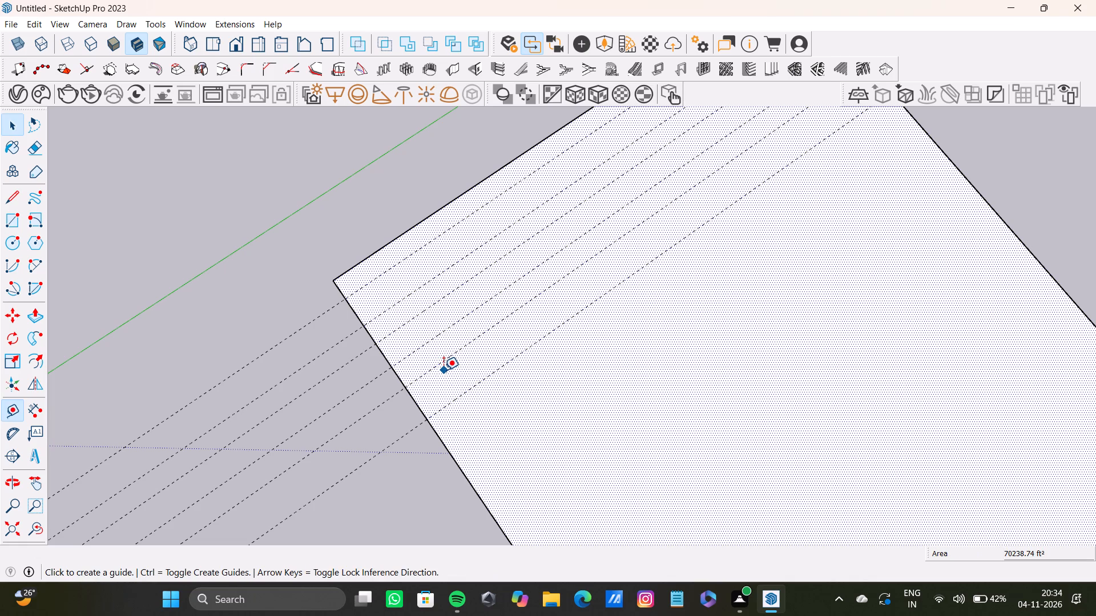
pyautogui.click(485, 379)
pyautogui.click(477, 362)
pyautogui.click(477, 361)
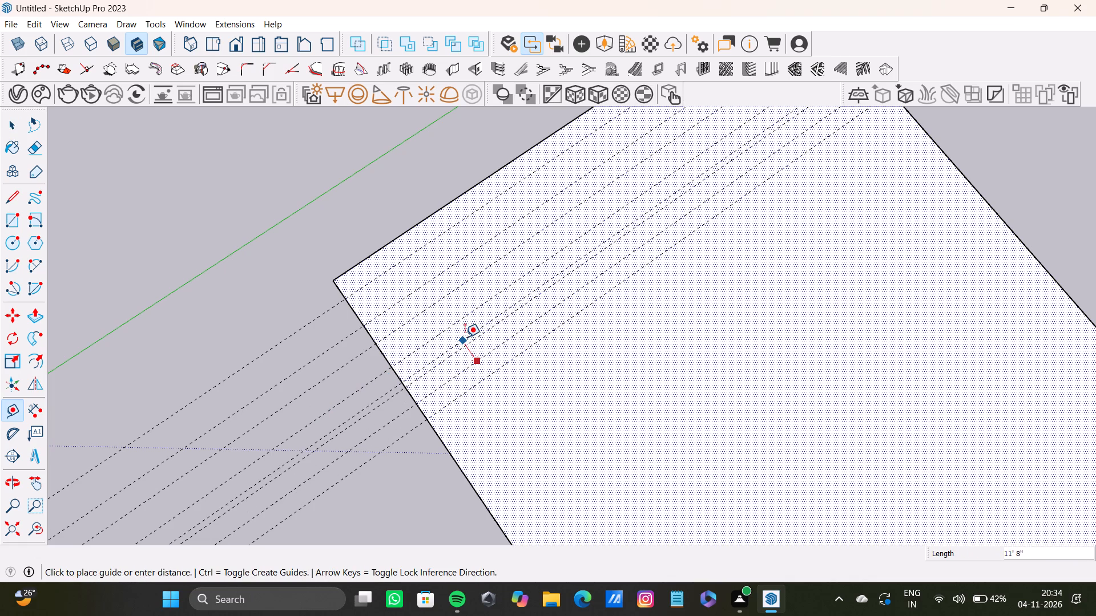
pyautogui.click(462, 332)
pyautogui.click(460, 330)
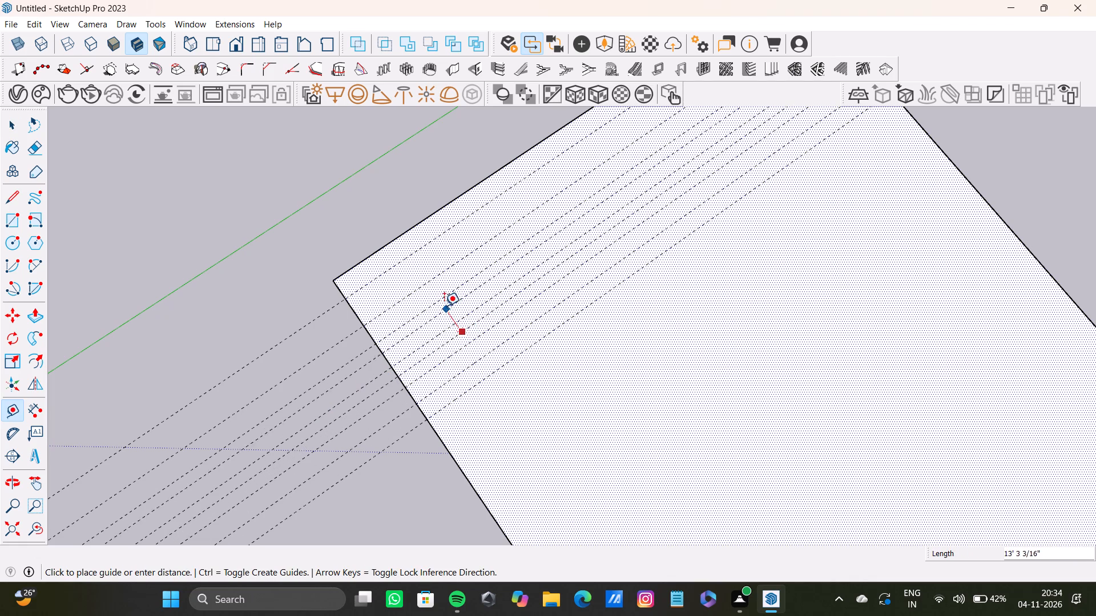
pyautogui.doubleClick(446, 310)
pyautogui.doubleClick(437, 293)
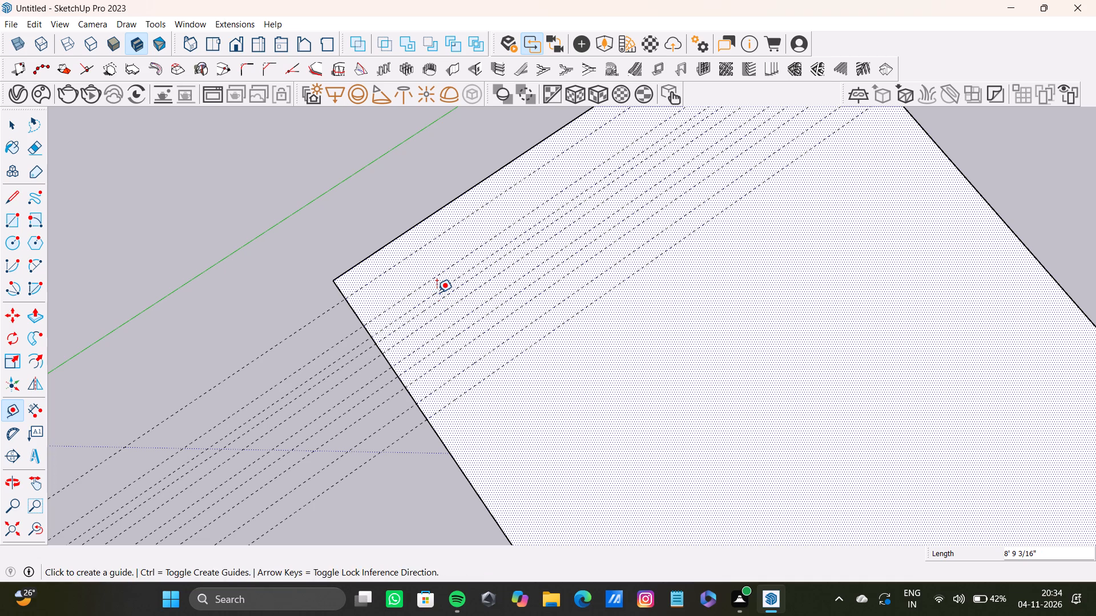
pyautogui.doubleClick(417, 274)
pyautogui.click(413, 266)
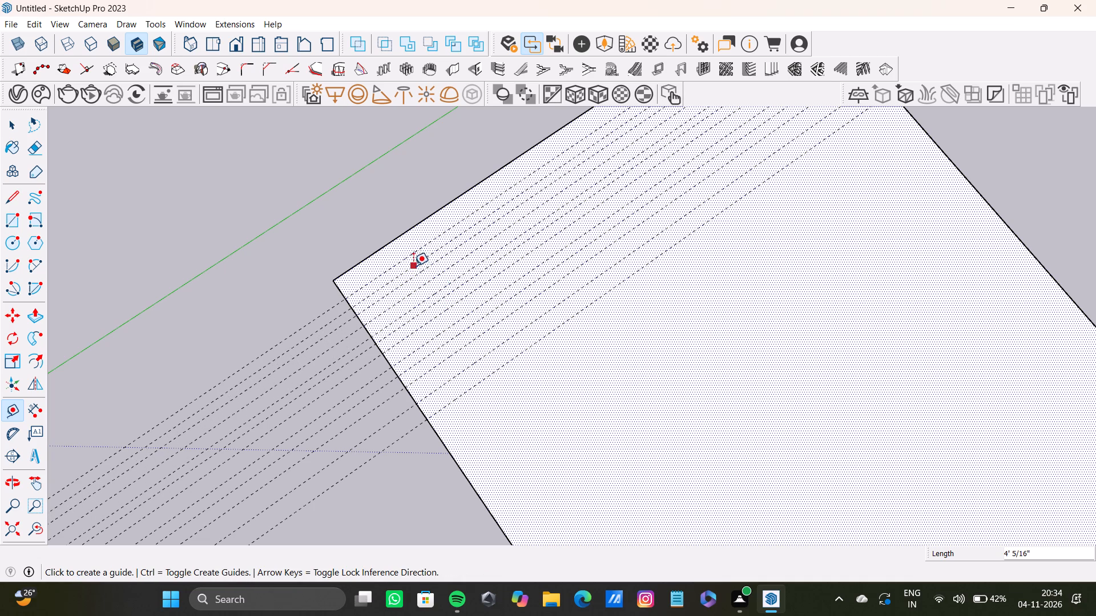
pyautogui.click(496, 365)
pyautogui.doubleClick(492, 362)
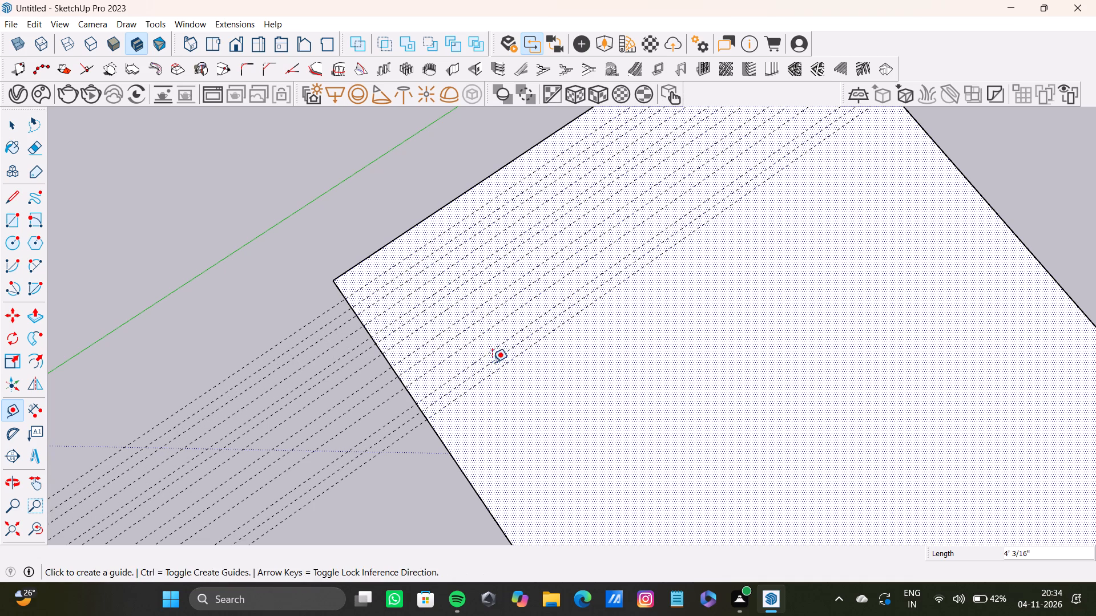
pyautogui.click(482, 346)
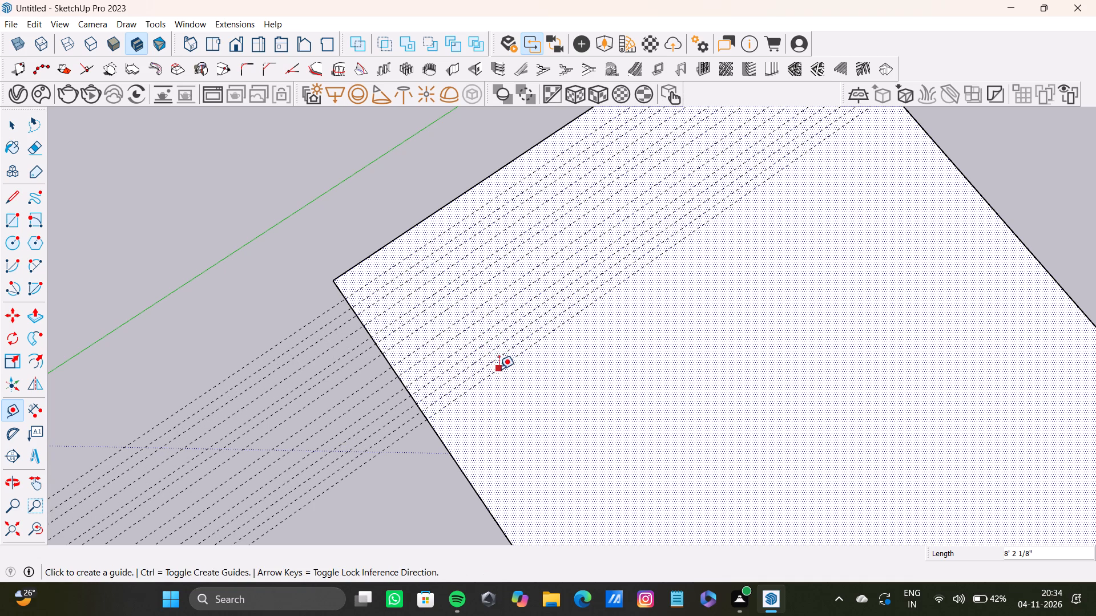
# Continue the closely spaced parallel guides from the outermost one toward the slab's middle, and place one perpendicular guide crossing them.
pyautogui.click(499, 369)
pyautogui.scroll(3, 514, 392)
pyautogui.doubleClick(502, 376)
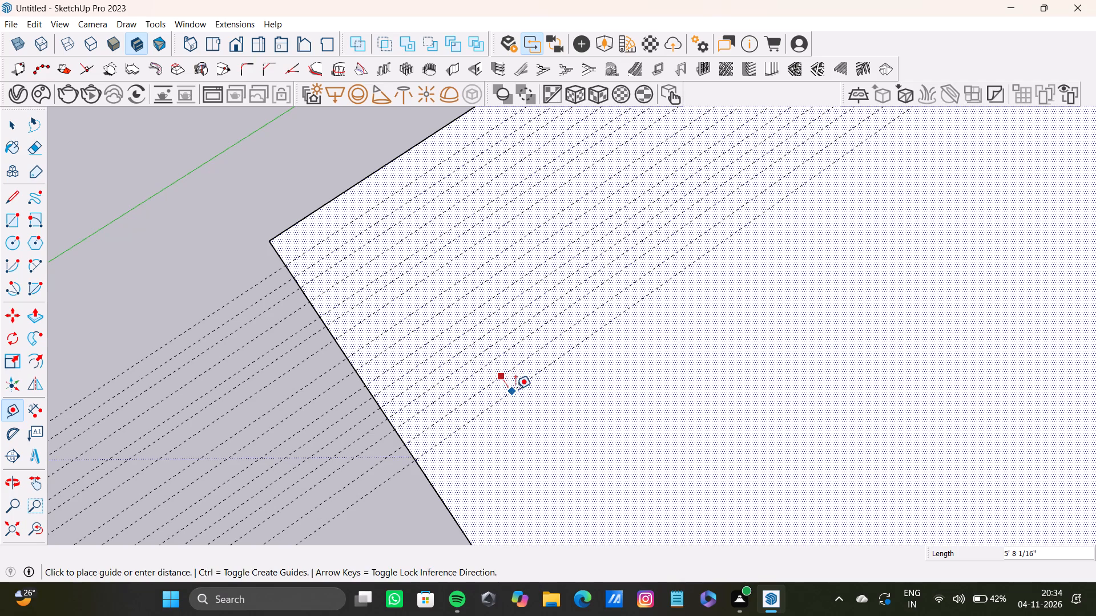
pyautogui.doubleClick(515, 389)
pyautogui.doubleClick(525, 401)
pyautogui.doubleClick(537, 419)
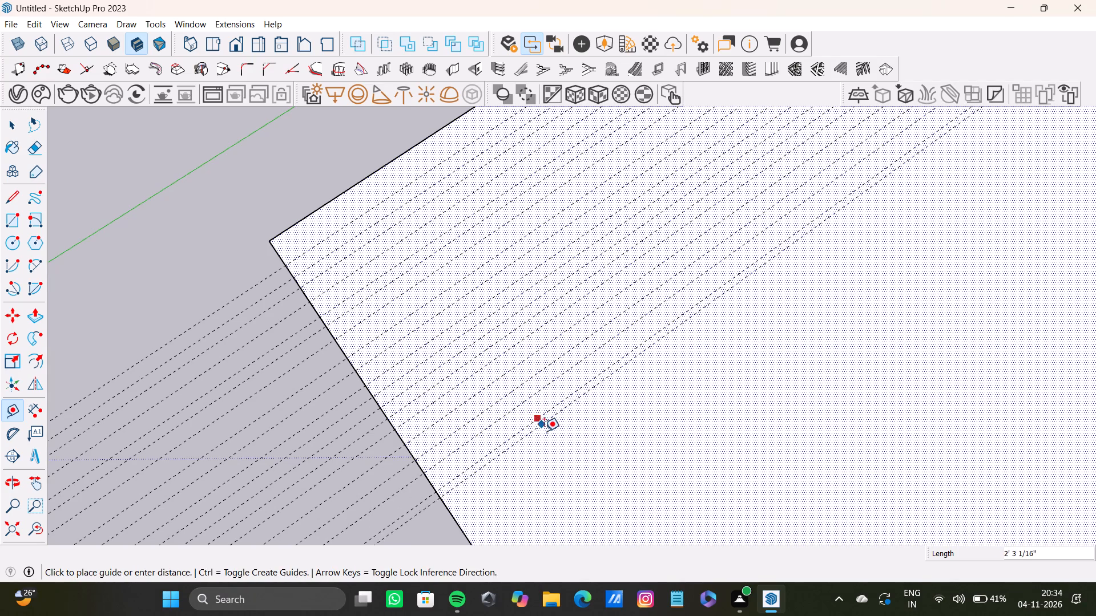
pyautogui.doubleClick(548, 438)
pyautogui.click(559, 451)
pyautogui.click(565, 455)
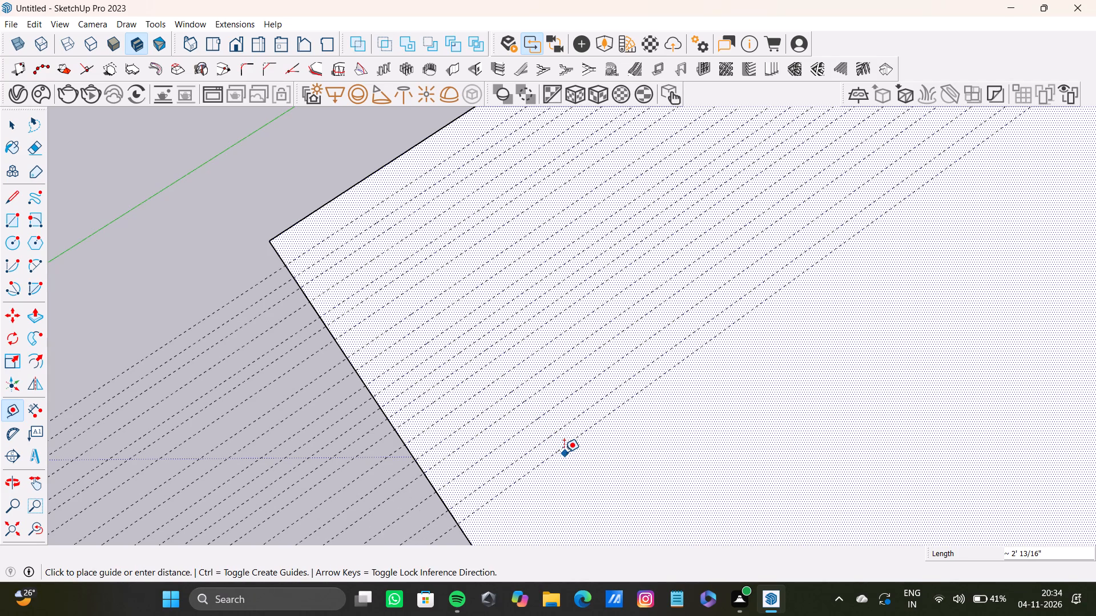
pyautogui.click(564, 452)
# Continue the parallel guides from the outermost one across the slab's top toward its middle, about 4 to 8 feet apart.
pyautogui.scroll(-8, 522, 411)
pyautogui.scroll(6, 577, 410)
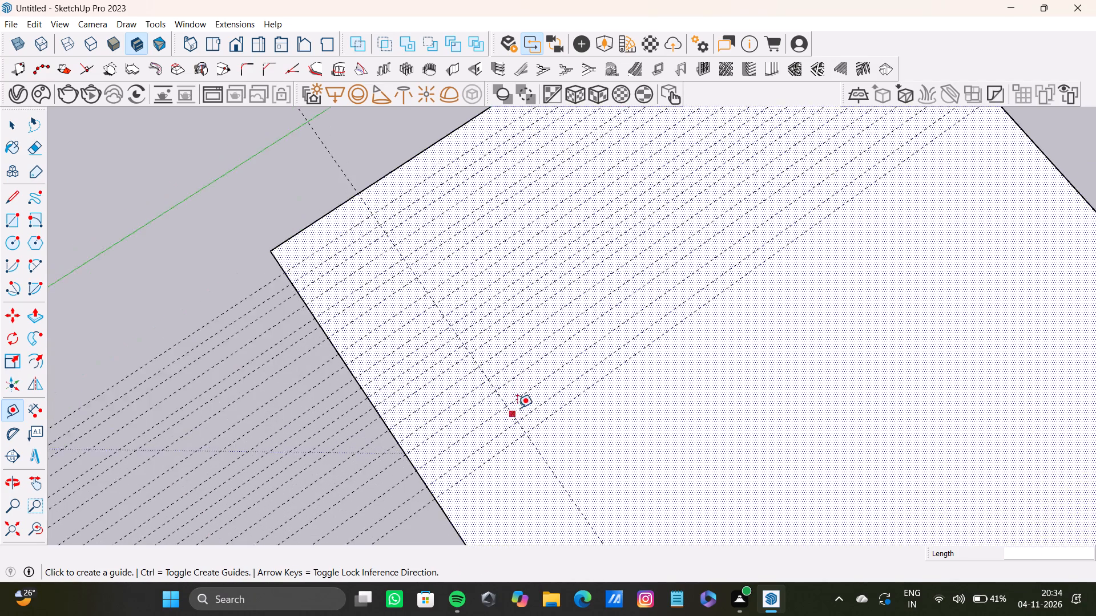
pyautogui.scroll(-6, 517, 406)
pyautogui.scroll(4, 530, 425)
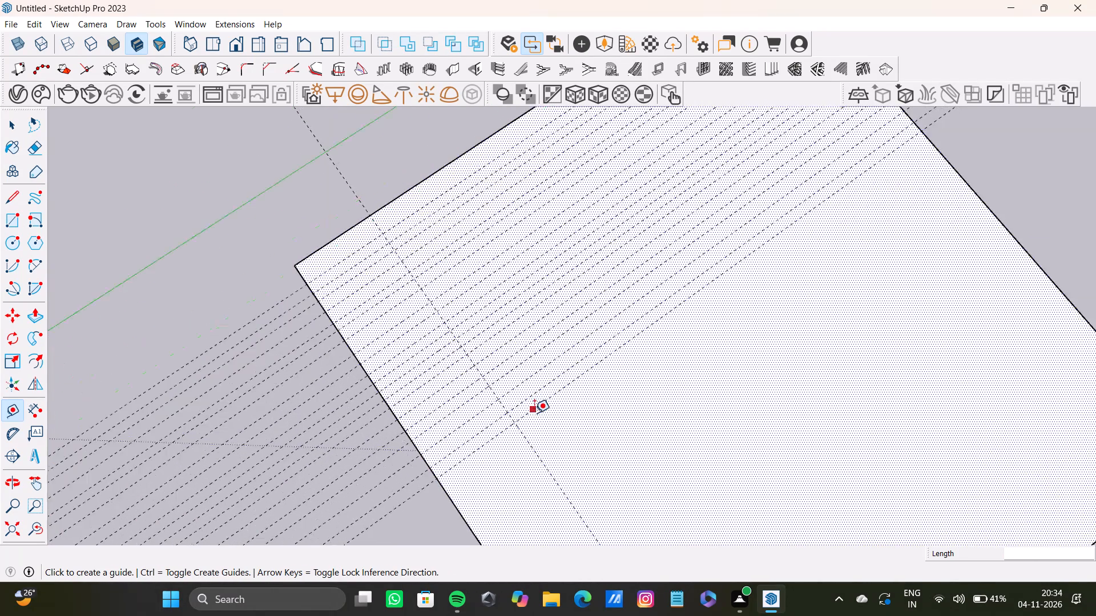
pyautogui.scroll(5, 534, 413)
pyautogui.click(518, 408)
pyautogui.press('space')
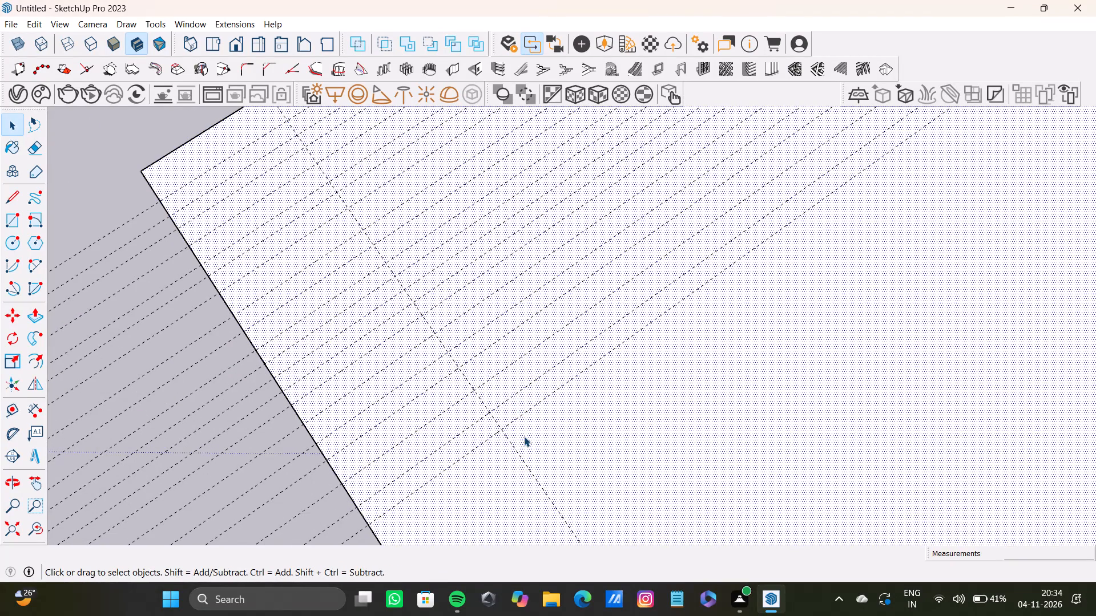
pyautogui.press('t')
pyautogui.moveTo(525, 408); pyautogui.dragTo(527, 416)
pyautogui.doubleClick(539, 428)
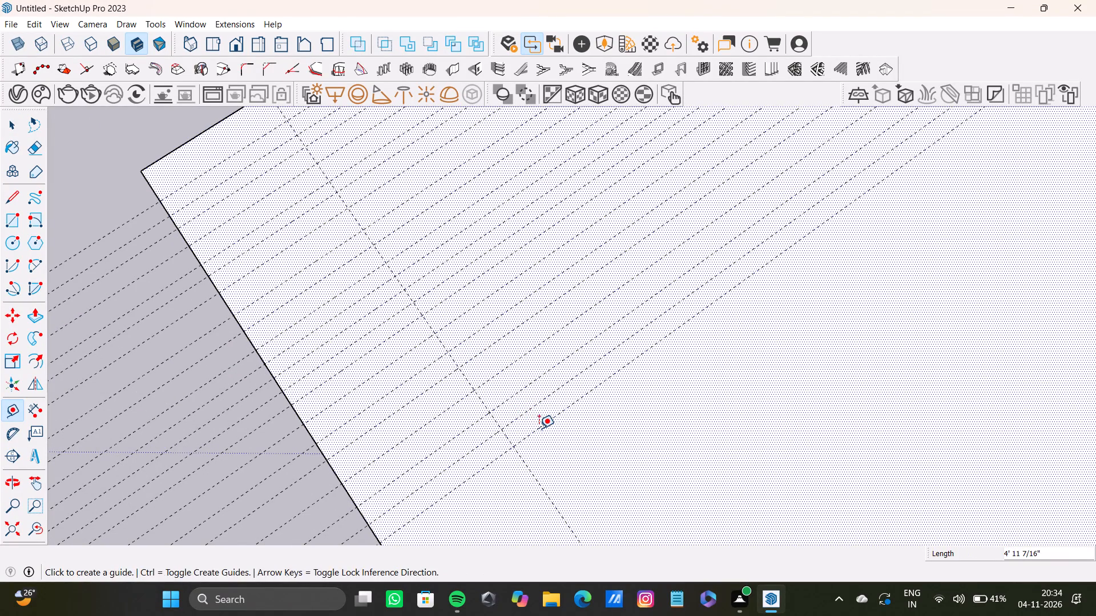
pyautogui.doubleClick(555, 441)
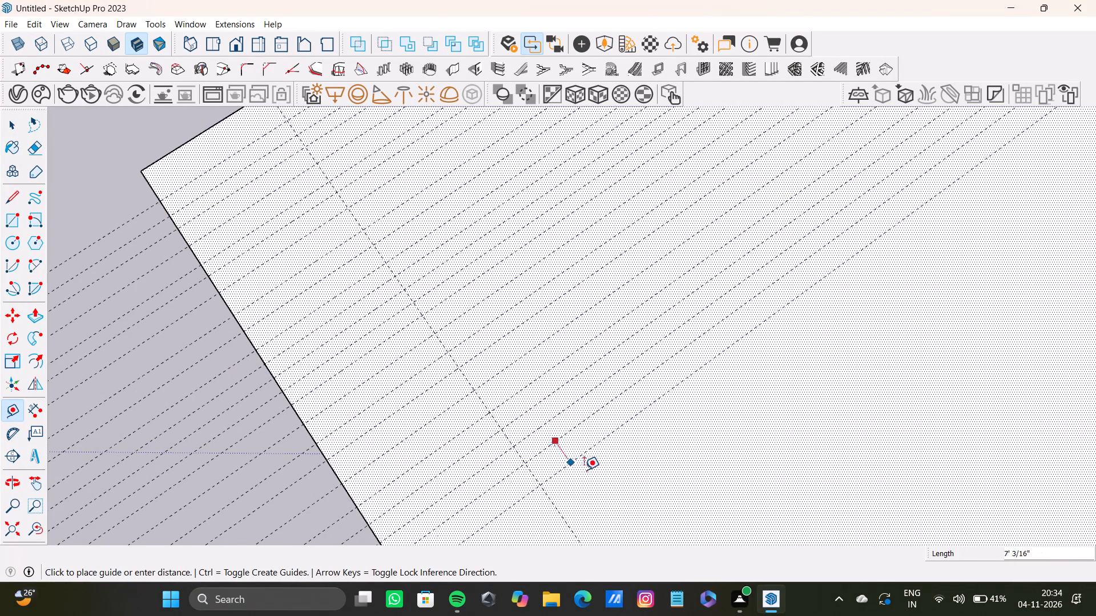
pyautogui.doubleClick(569, 453)
pyautogui.doubleClick(586, 481)
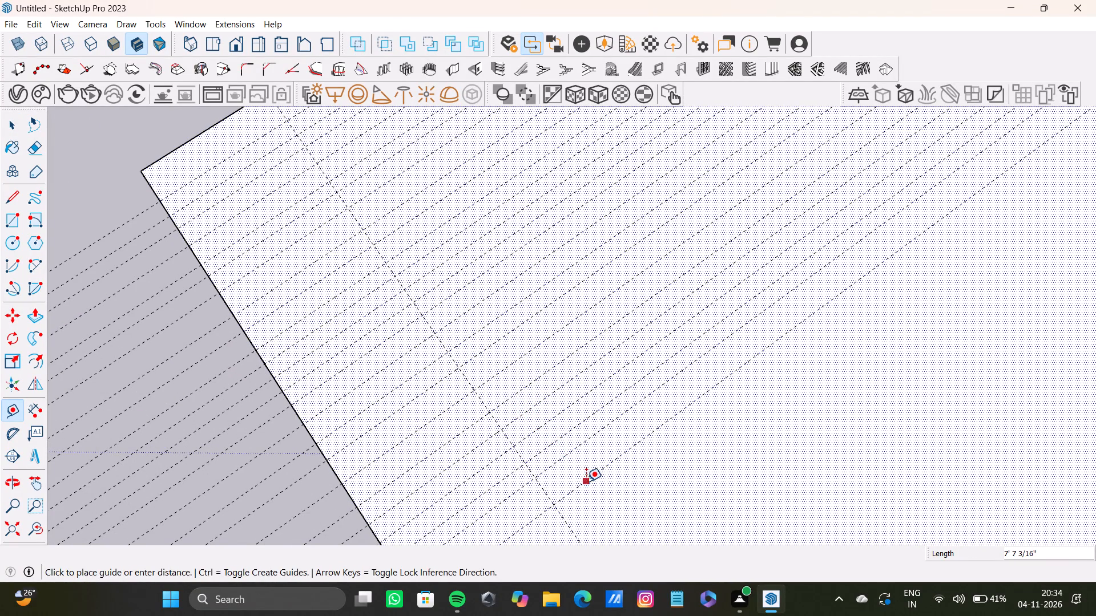
pyautogui.click(575, 467)
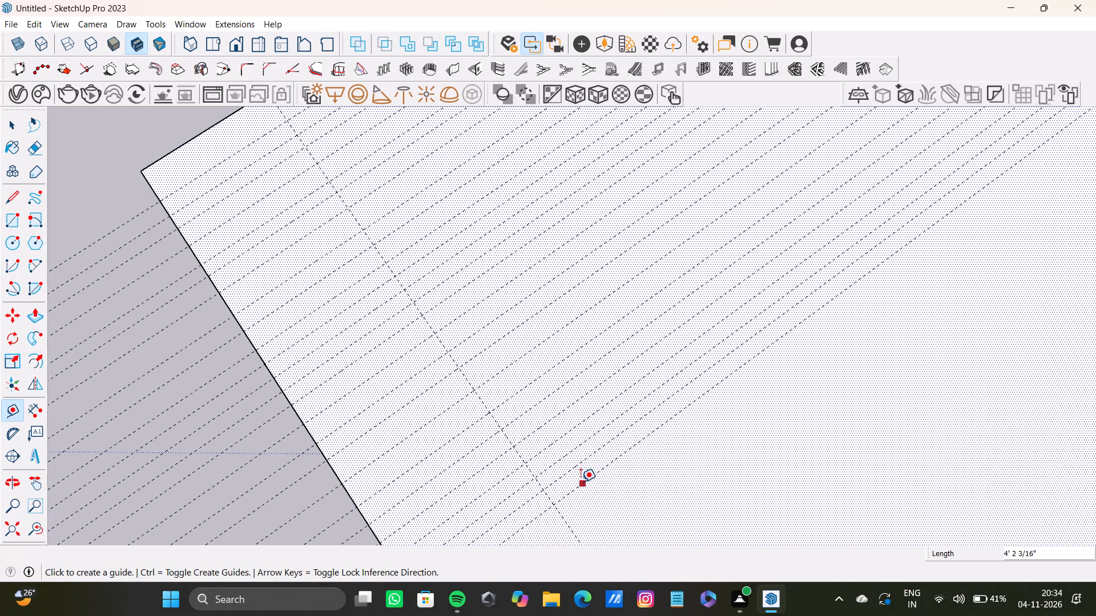
pyautogui.click(581, 482)
pyautogui.click(598, 497)
# Place further parallel guides beyond the outermost one, across the middle of the slab's top, about 3 to 6 feet apart.
pyautogui.scroll(-9, 598, 491)
pyautogui.keyDown('shift'); pyautogui.middleClick(594, 491); pyautogui.keyUp('shift')
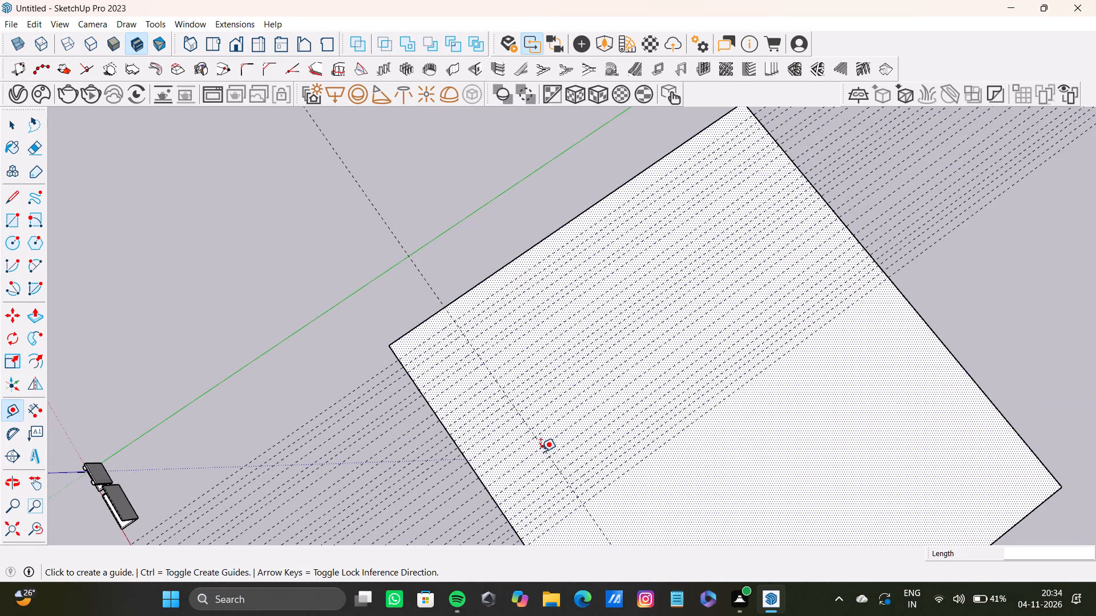
pyautogui.scroll(-6, 292, 187)
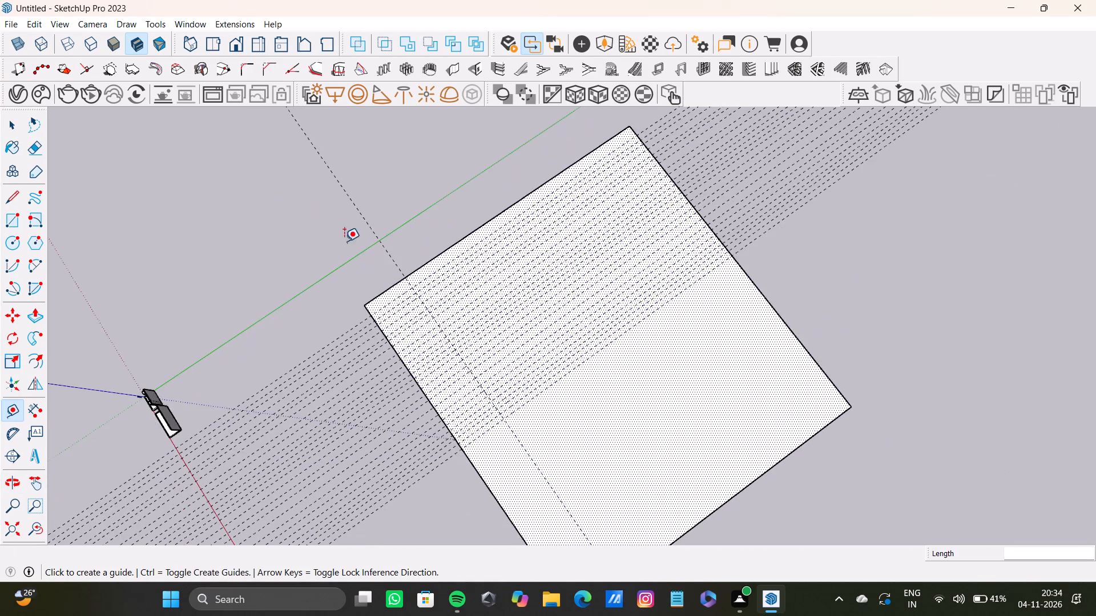
pyautogui.keyDown('shift'); pyautogui.moveTo(399, 256); pyautogui.dragTo(209, 206, button='middle'); pyautogui.keyUp('shift')
pyautogui.scroll(8, 268, 242)
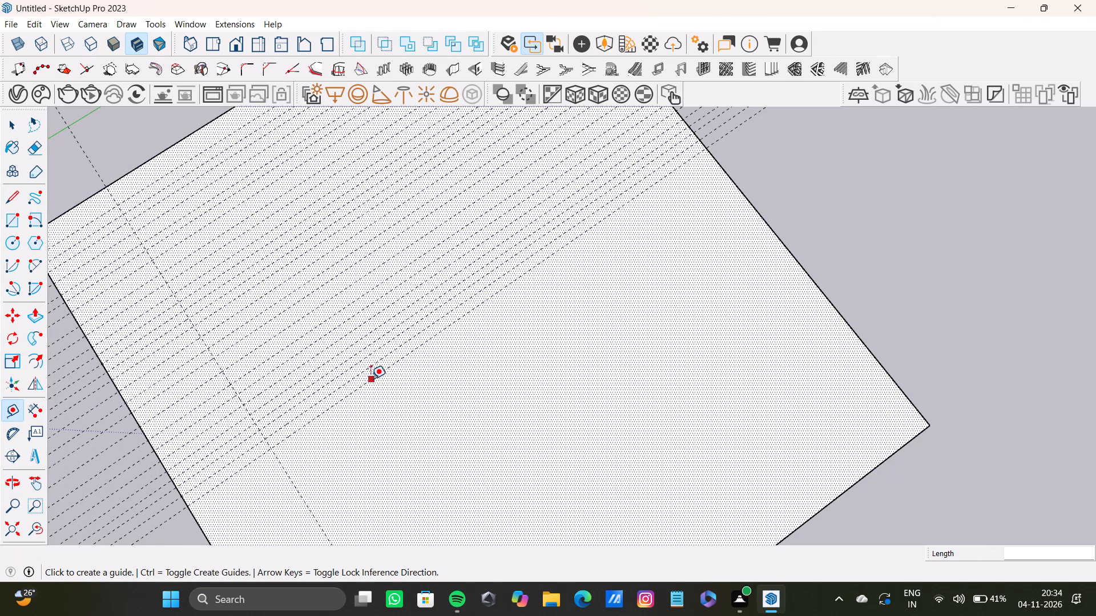
pyautogui.click(370, 379)
pyautogui.doubleClick(372, 396)
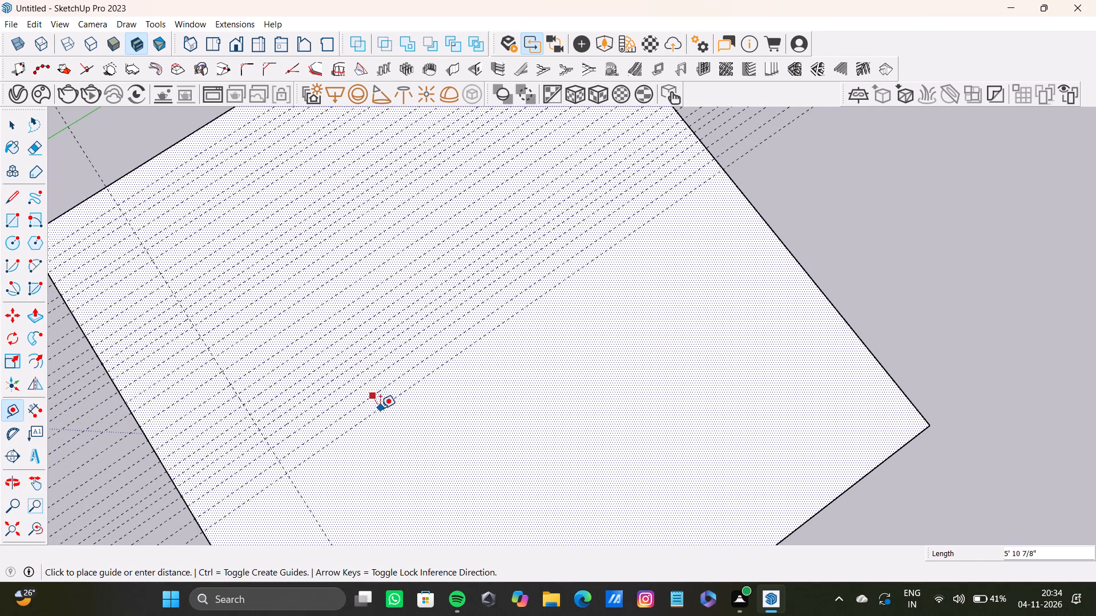
pyautogui.doubleClick(382, 410)
pyautogui.doubleClick(394, 422)
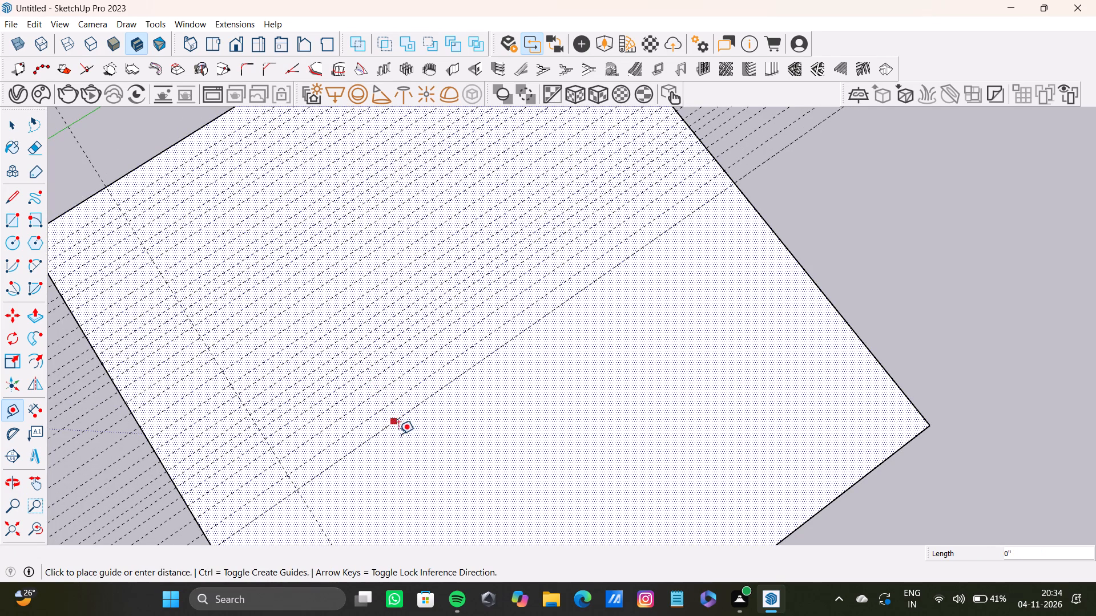
pyautogui.doubleClick(402, 441)
pyautogui.click(397, 435)
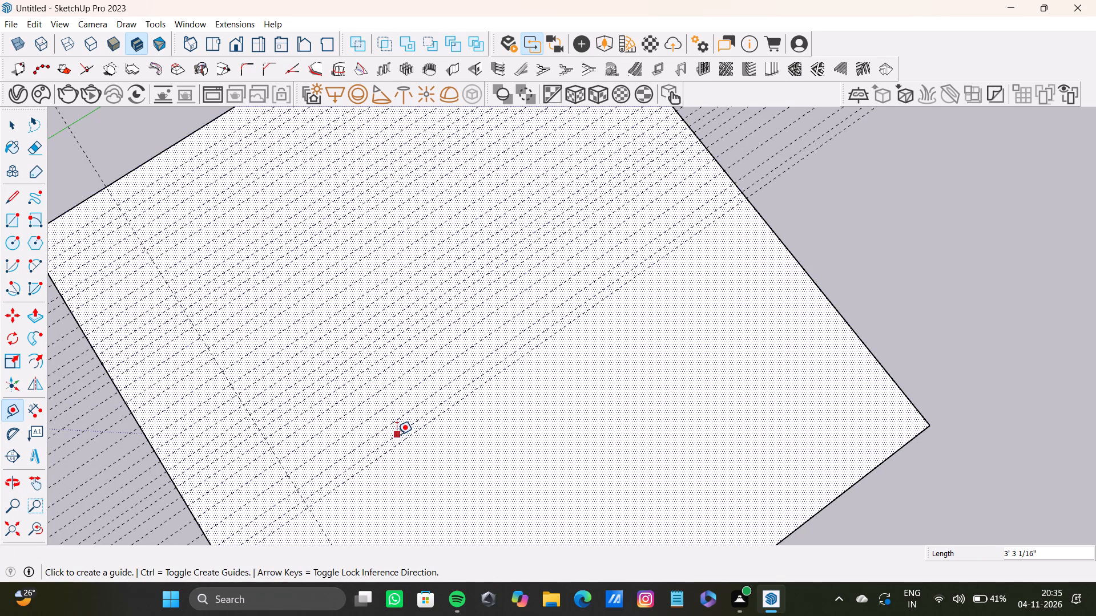
pyautogui.click(406, 439)
pyautogui.doubleClick(420, 449)
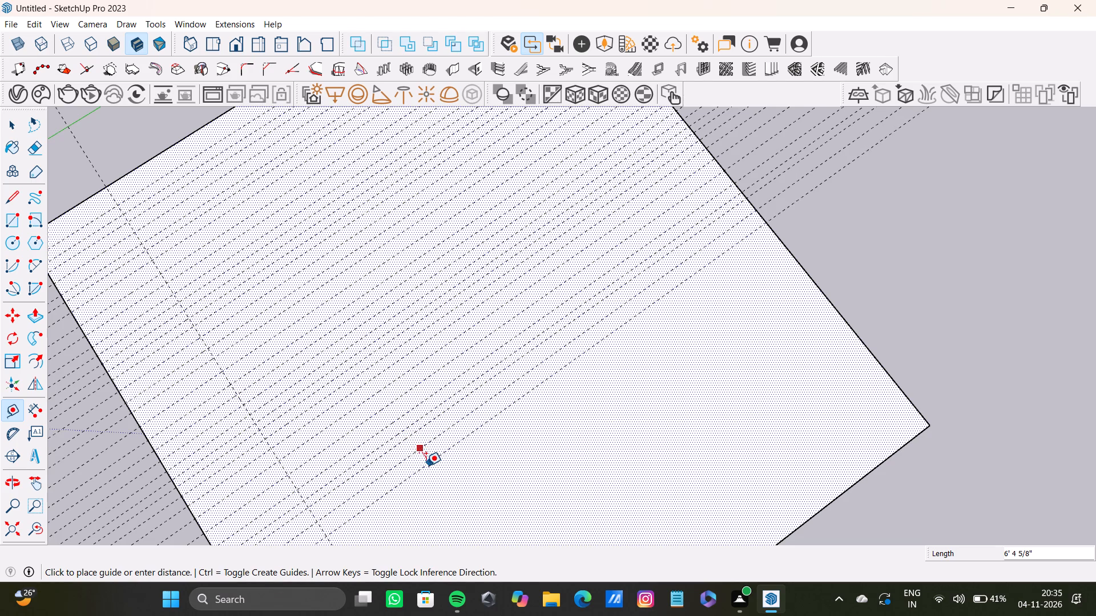
pyautogui.click(426, 465)
# Extend the parallel guides past the slab's middle toward the edge farthest from the green axis, up to about 10 feet apart.
pyautogui.scroll(-12, 426, 465)
pyautogui.scroll(7, 478, 451)
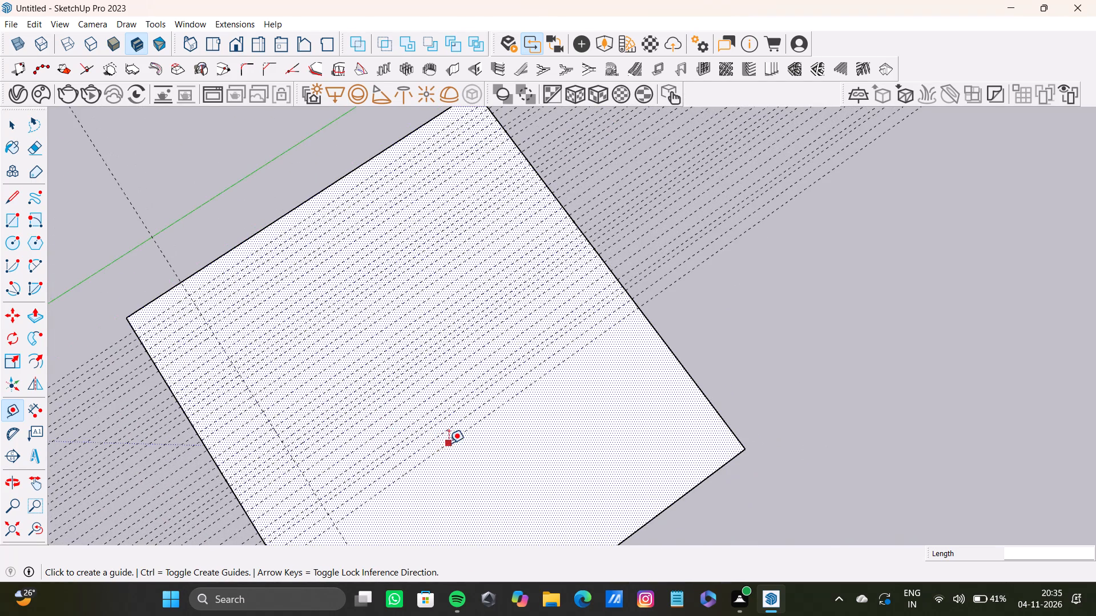
pyautogui.click(450, 443)
pyautogui.doubleClick(455, 456)
pyautogui.doubleClick(462, 470)
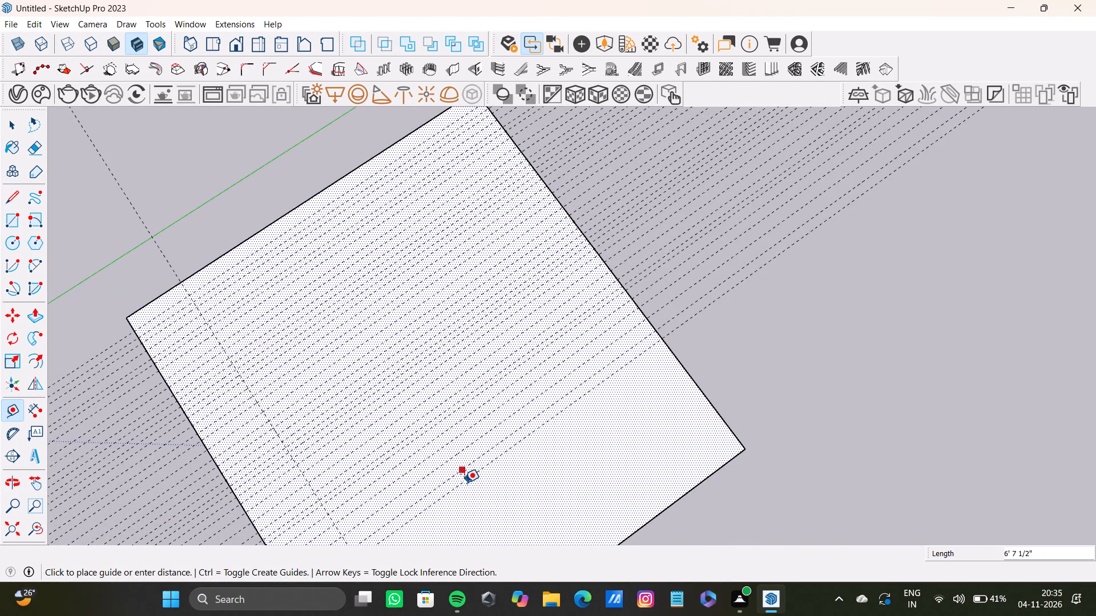
pyautogui.doubleClick(465, 483)
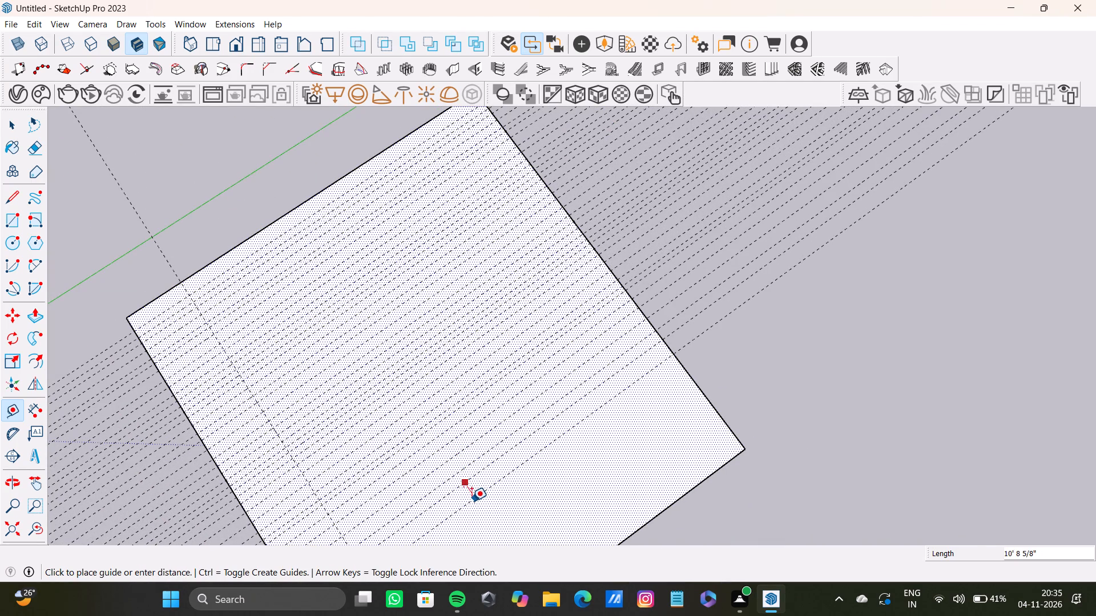
pyautogui.doubleClick(472, 501)
pyautogui.doubleClick(484, 508)
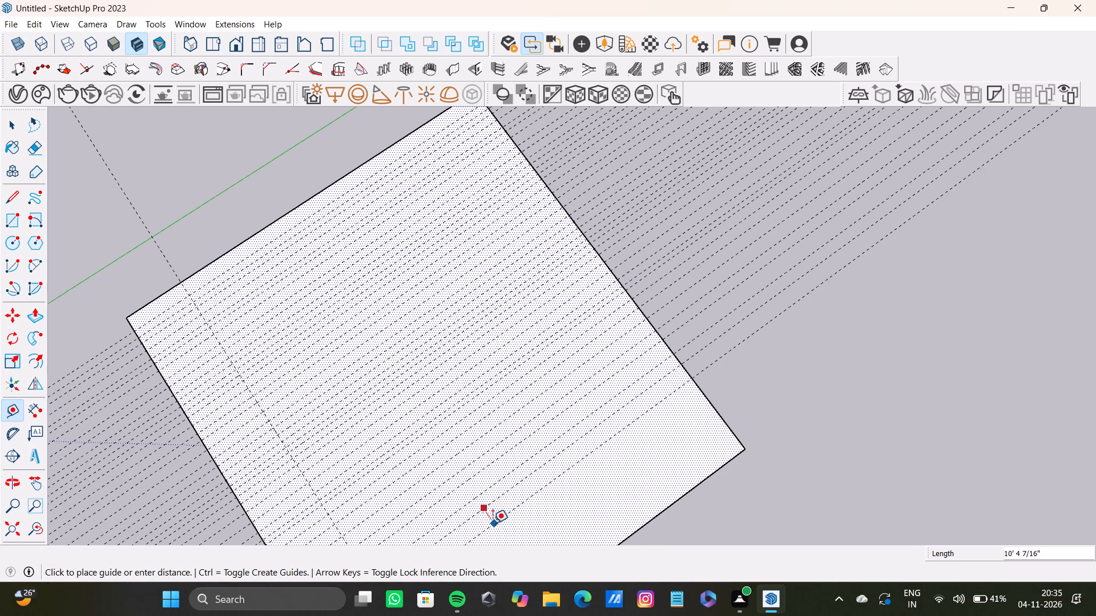
pyautogui.click(492, 521)
# Fill the remaining strip of the slab's top with six parallel guides, reaching the edge farthest from the green axis.
pyautogui.scroll(-11, 490, 517)
pyautogui.moveTo(473, 492); pyautogui.dragTo(234, 322, button='middle')
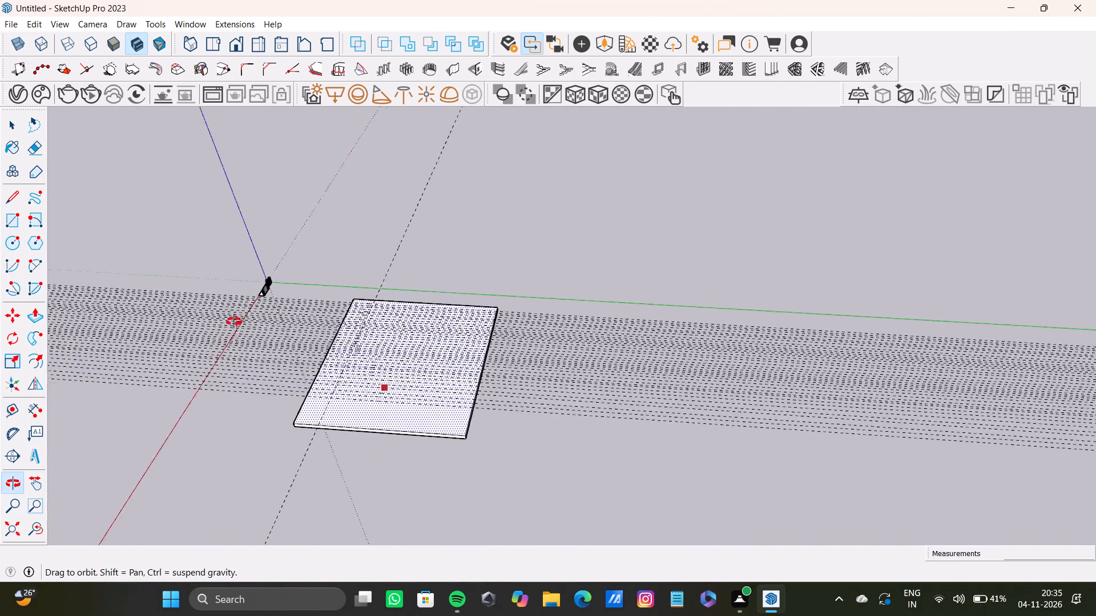
pyautogui.moveTo(234, 322); pyautogui.dragTo(221, 331, button='middle')
pyautogui.scroll(12, 413, 437)
pyautogui.click(454, 359)
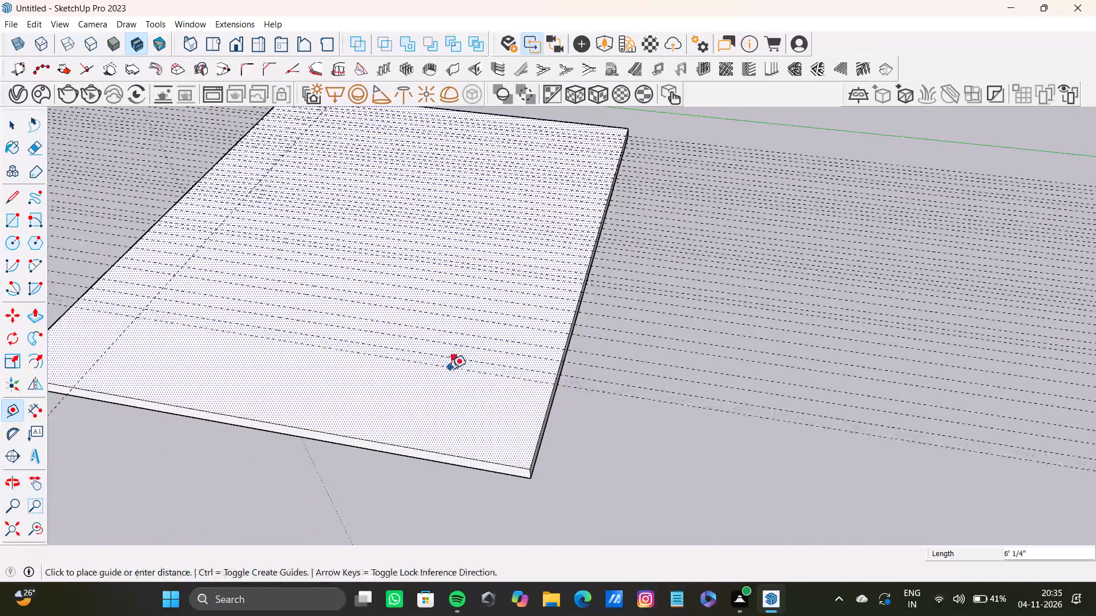
pyautogui.doubleClick(451, 371)
pyautogui.doubleClick(451, 386)
pyautogui.doubleClick(450, 399)
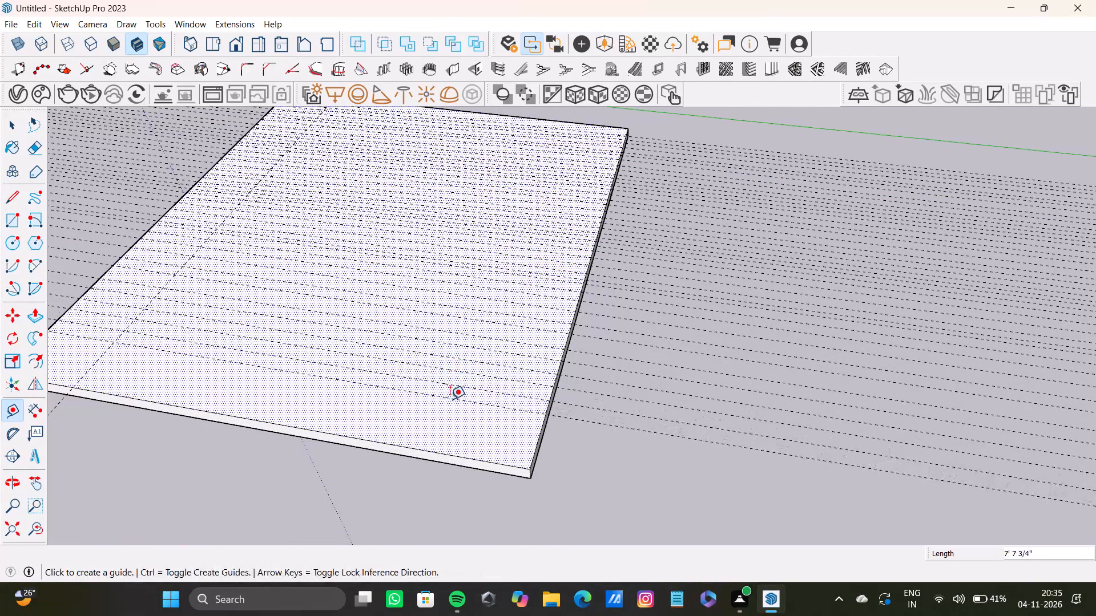
pyautogui.doubleClick(449, 412)
pyautogui.doubleClick(449, 428)
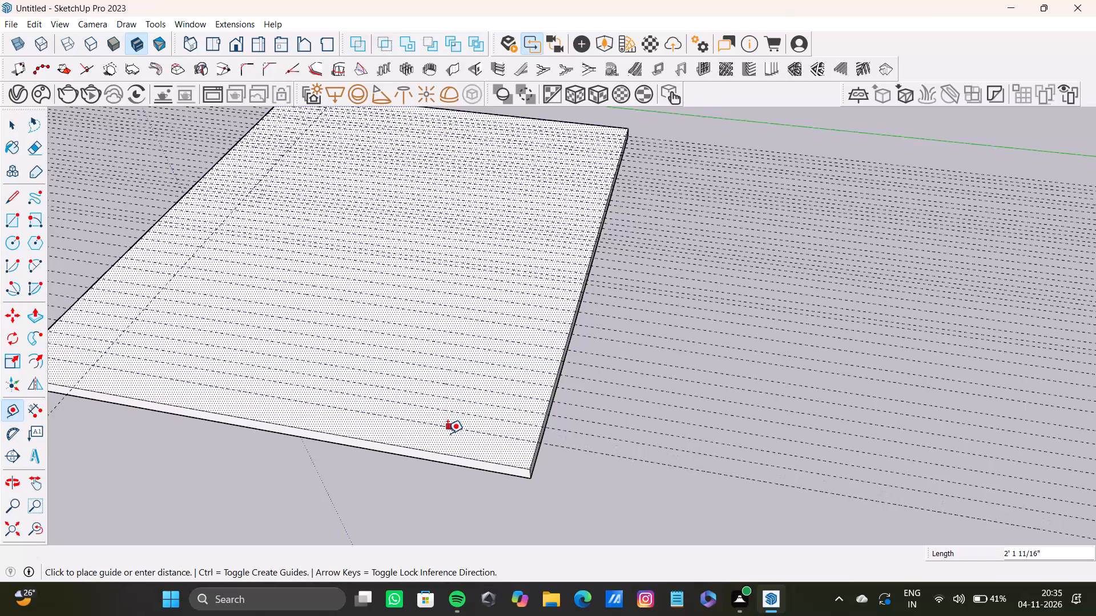
pyautogui.click(444, 439)
# Place three perpendicular guides parallel to the slab's side edge, starting from that edge at the corner near the green axis, under 3 feet apart.
pyautogui.scroll(-8, 230, 333)
pyautogui.scroll(1, 249, 329)
pyautogui.moveTo(301, 352); pyautogui.dragTo(388, 503, button='middle')
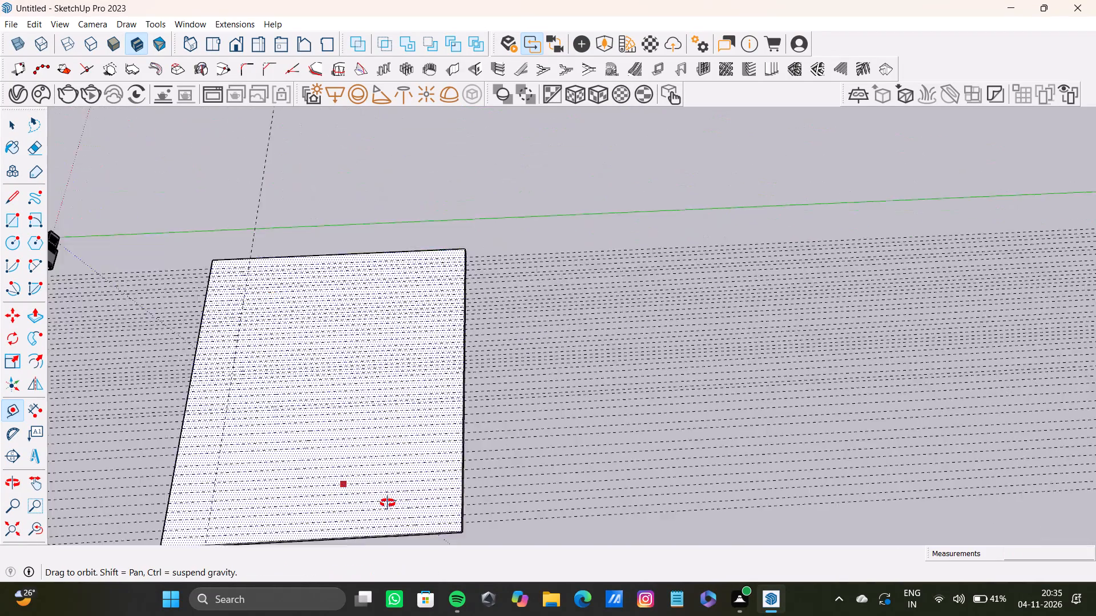
pyautogui.moveTo(388, 503); pyautogui.dragTo(391, 511, button='middle')
pyautogui.scroll(20, 187, 372)
pyautogui.scroll(4, 187, 372)
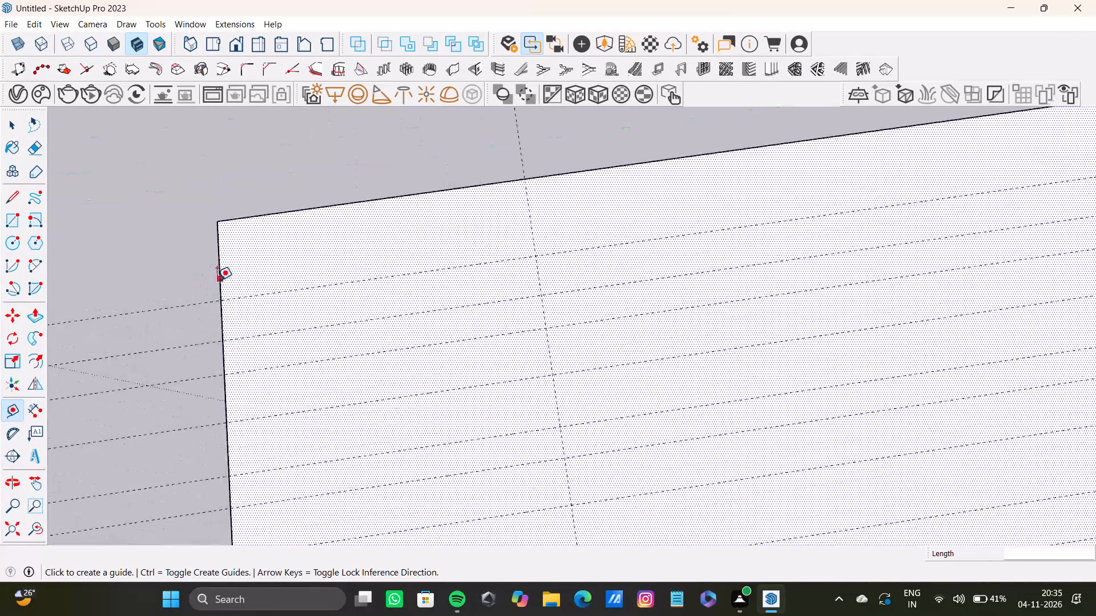
pyautogui.click(217, 282)
pyautogui.doubleClick(244, 281)
pyautogui.doubleClick(268, 282)
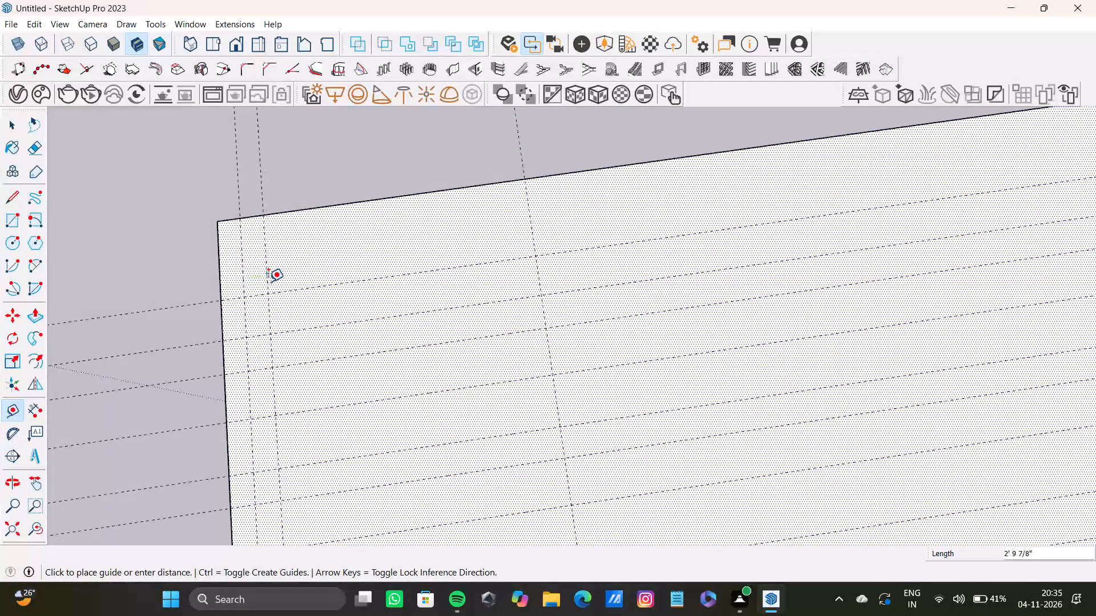
pyautogui.doubleClick(291, 288)
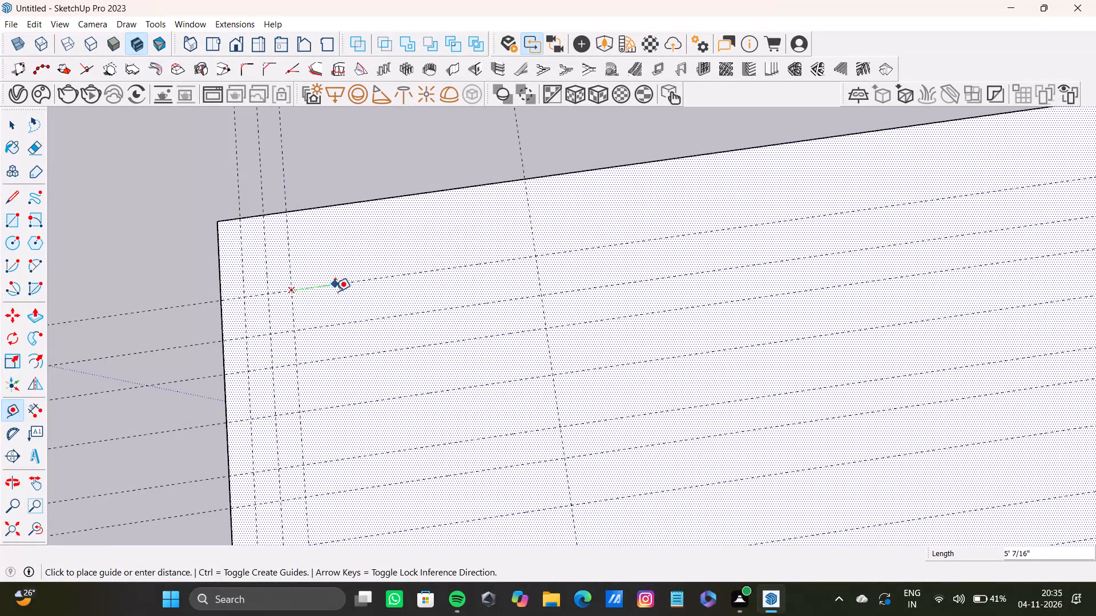
pyautogui.press('space')
# Continue the perpendicular guides from the third one up to and just past the existing crossing guide, about 2 to 4 feet apart.
pyautogui.write('t')
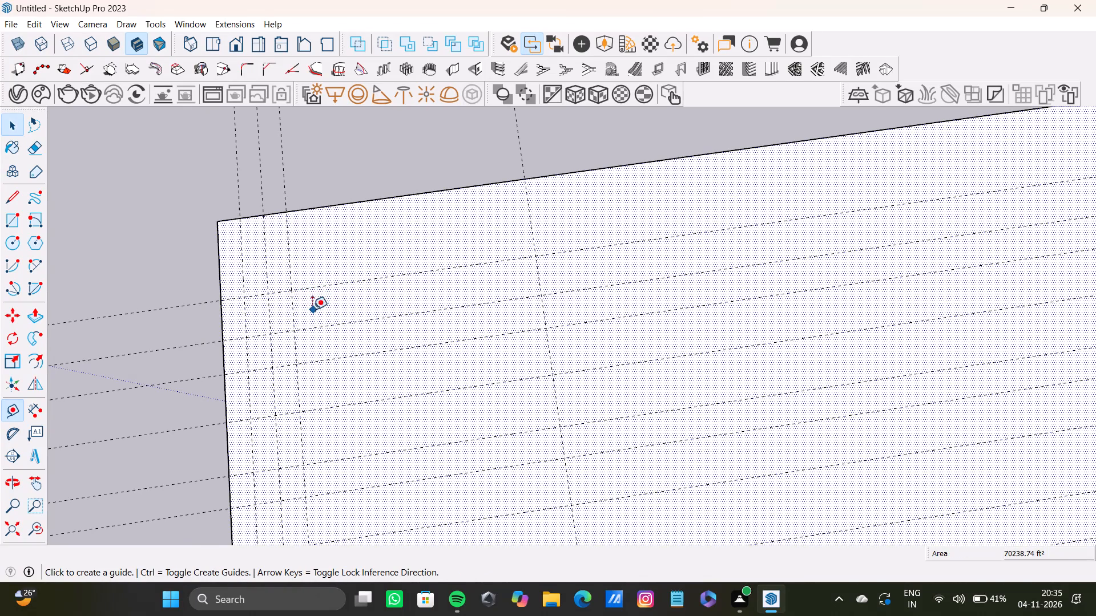
pyautogui.scroll(5, 305, 264)
pyautogui.click(281, 268)
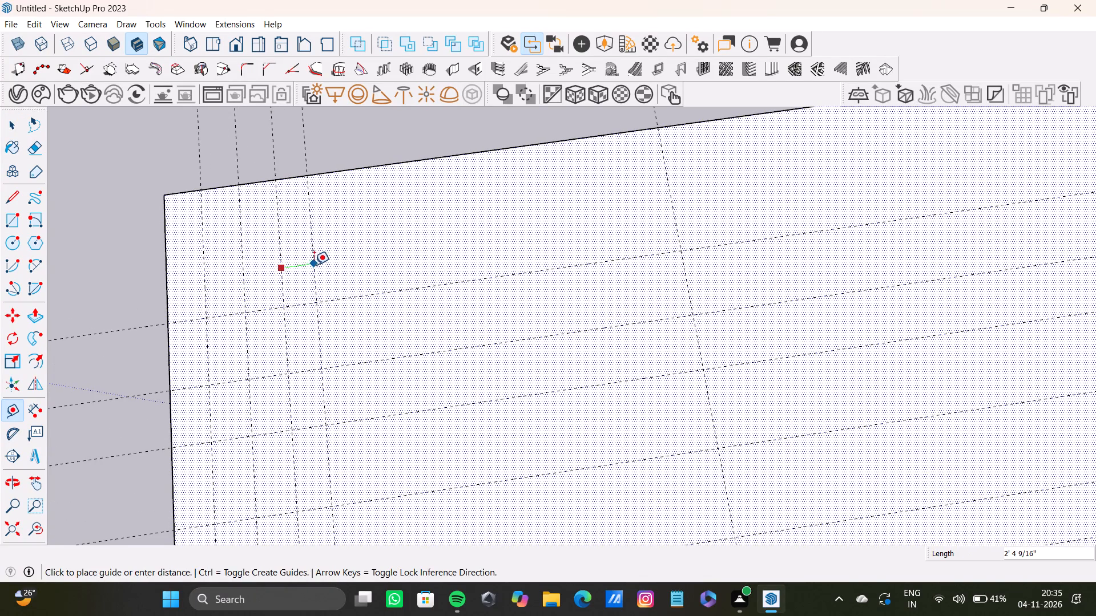
pyautogui.doubleClick(315, 265)
pyautogui.doubleClick(348, 260)
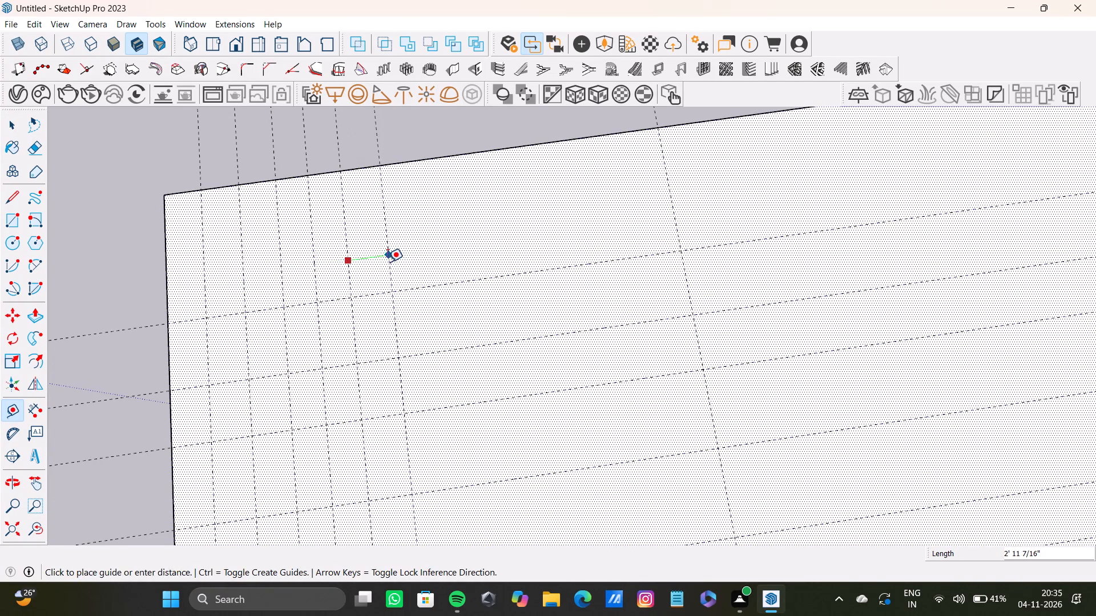
pyautogui.click(388, 261)
pyautogui.moveTo(388, 262); pyautogui.dragTo(396, 263)
pyautogui.doubleClick(434, 263)
pyautogui.doubleClick(485, 268)
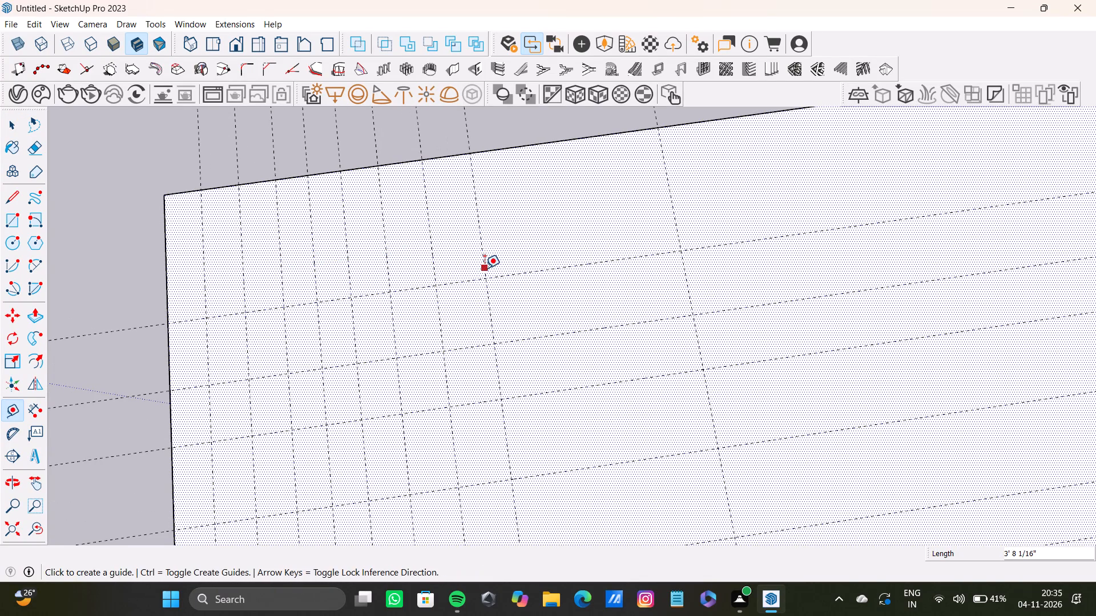
pyautogui.doubleClick(525, 266)
pyautogui.doubleClick(567, 261)
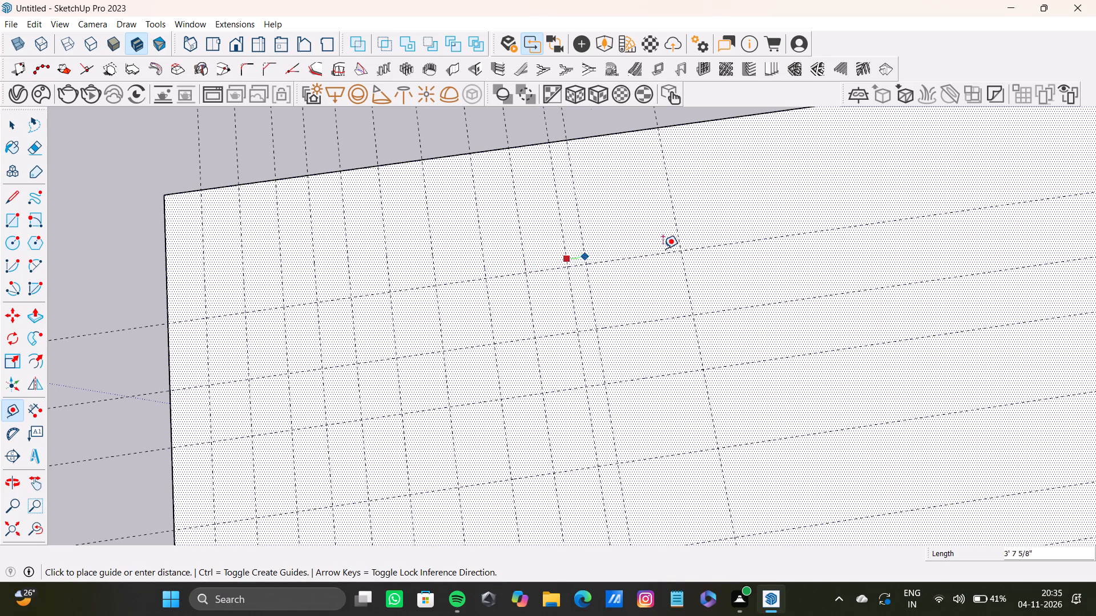
pyautogui.doubleClick(612, 242)
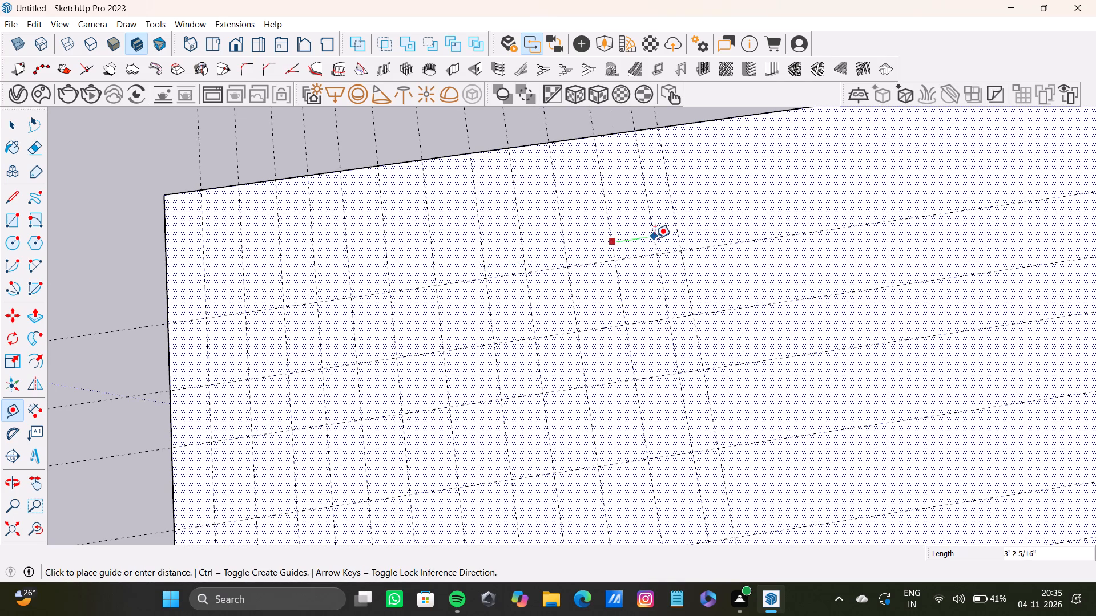
pyautogui.doubleClick(655, 238)
pyautogui.click(712, 225)
# Add six more perpendicular guides past the existing crossing guide, about 2 to 3 feet apart, including one that splits a 4-foot gap.
pyautogui.scroll(-9, 554, 223)
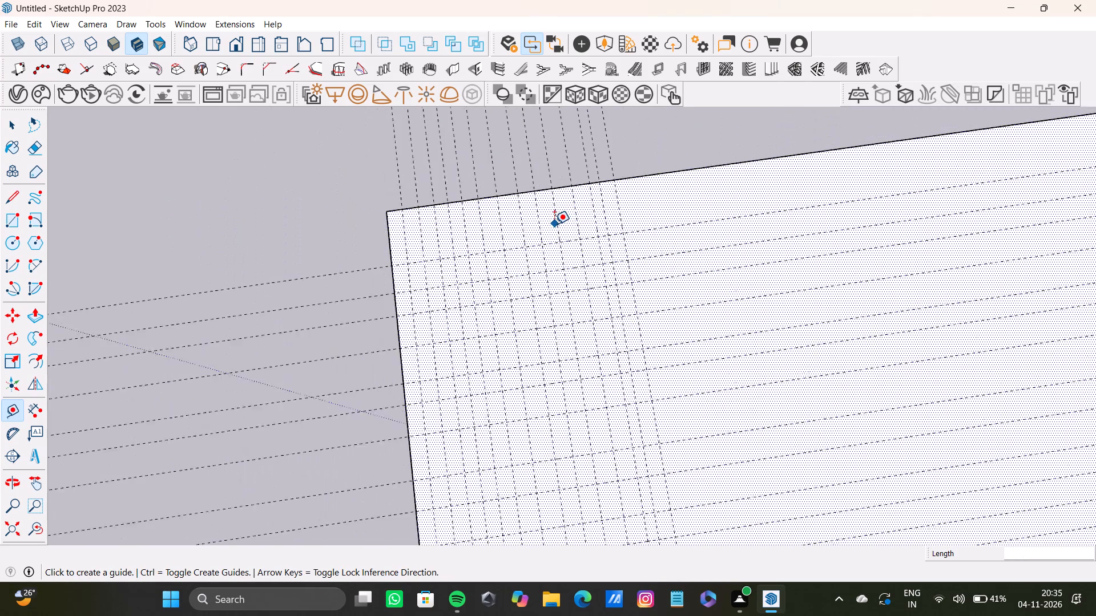
pyautogui.scroll(-1, 554, 224)
pyautogui.keyDown('shift'); pyautogui.moveTo(561, 224); pyautogui.dragTo(364, 263, button='middle'); pyautogui.keyUp('shift')
pyautogui.scroll(7, 627, 246)
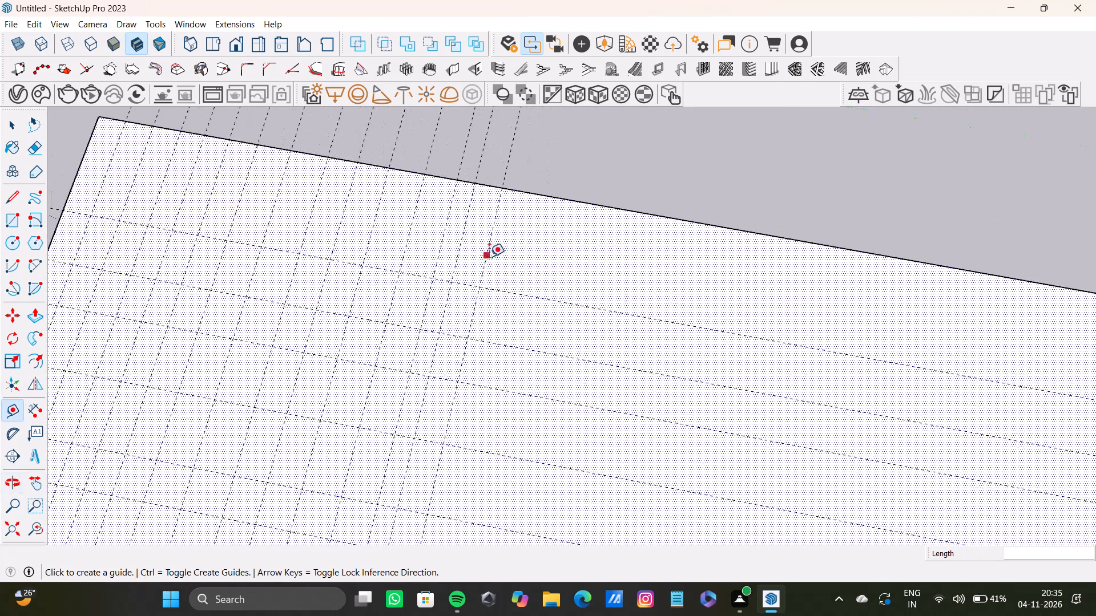
pyautogui.click(489, 257)
pyautogui.doubleClick(521, 256)
pyautogui.doubleClick(549, 266)
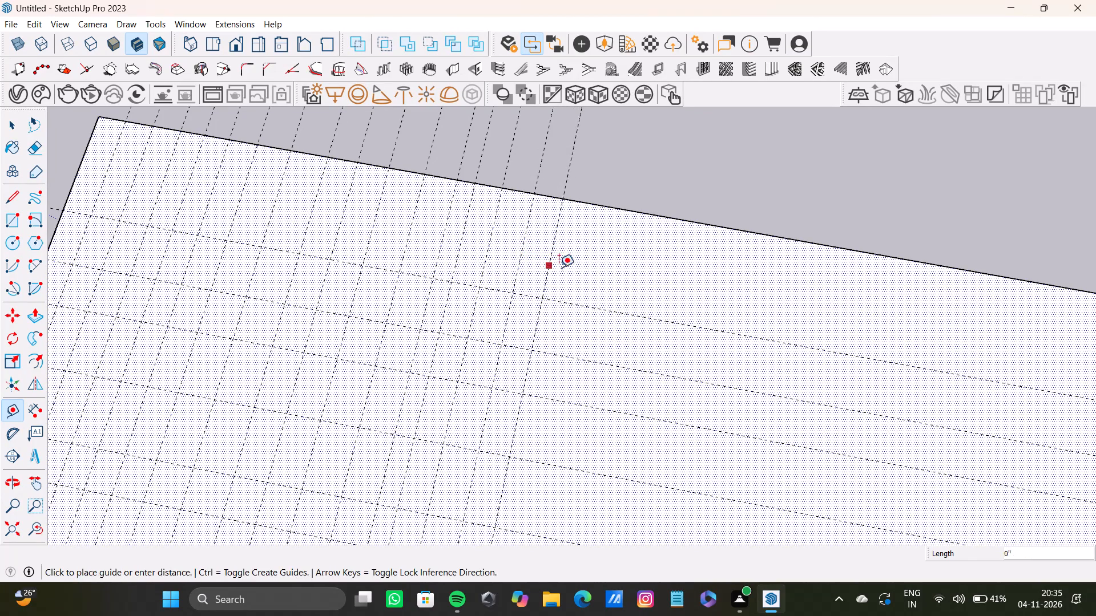
pyautogui.doubleClick(577, 270)
pyautogui.doubleClick(601, 273)
pyautogui.doubleClick(647, 285)
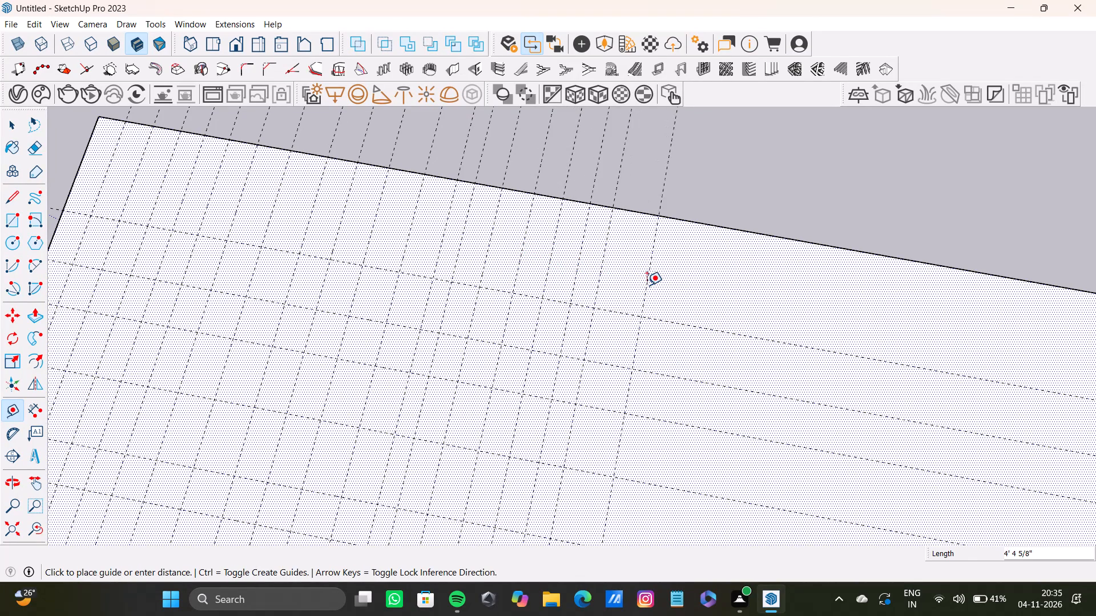
pyautogui.click(622, 283)
pyautogui.click(651, 289)
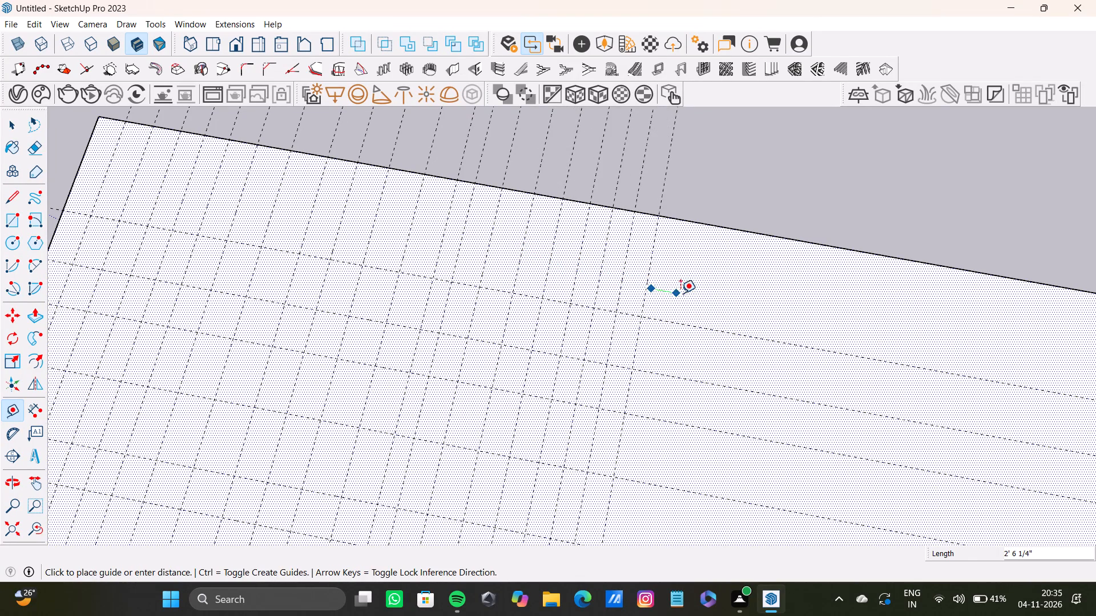
pyautogui.press('space')
pyautogui.press('t')
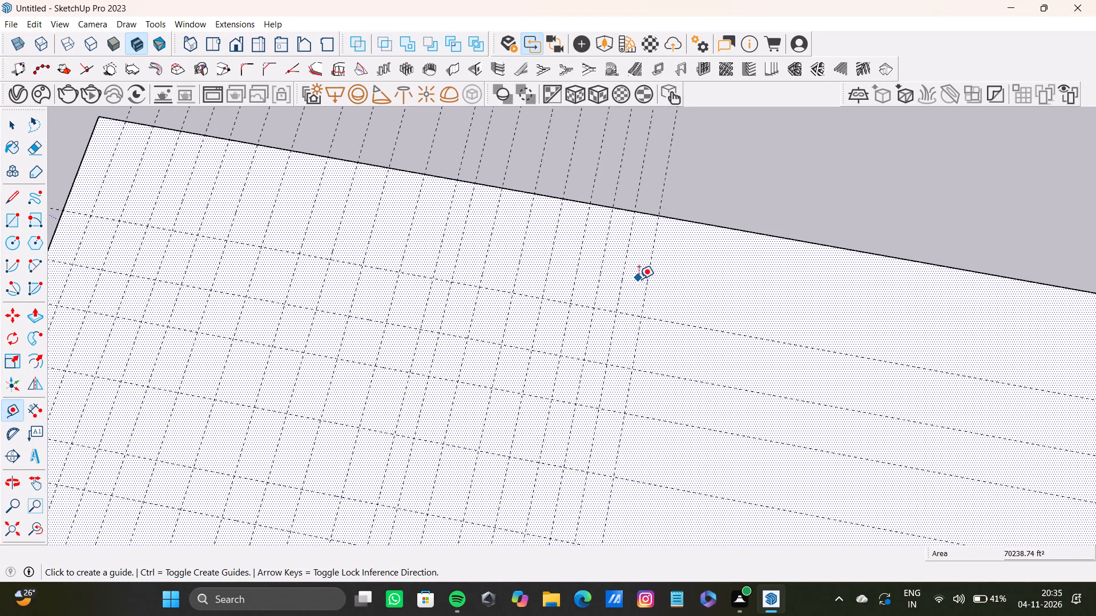
# Continue the perpendicular guides with seven more across the slab's top, about 2 to 3 feet apart.
pyautogui.moveTo(646, 287); pyautogui.dragTo(651, 289)
pyautogui.doubleClick(667, 291)
pyautogui.doubleClick(690, 299)
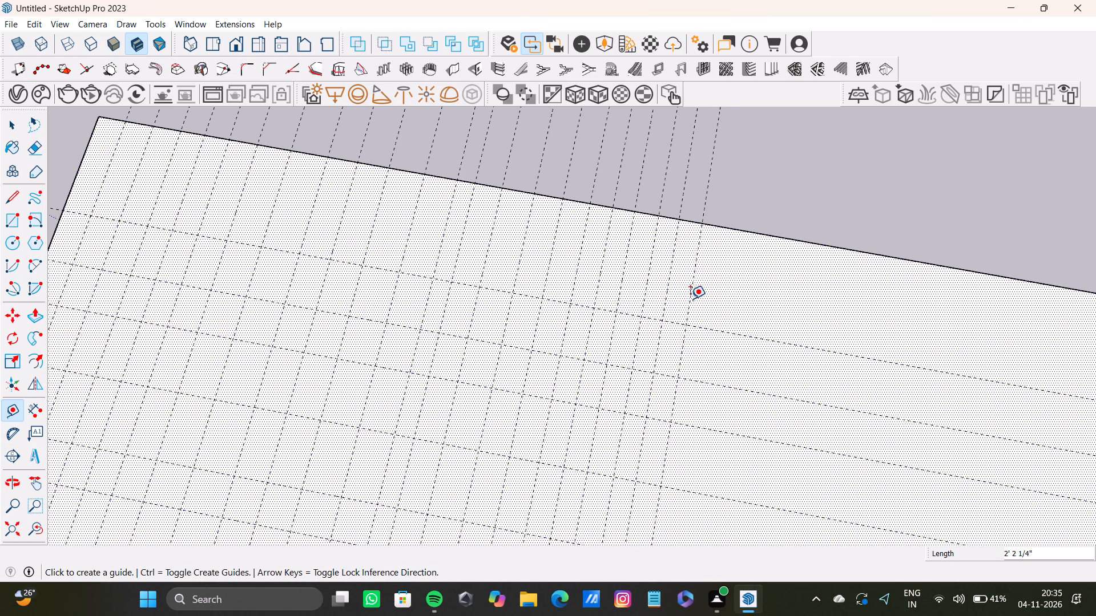
pyautogui.click(718, 310)
pyautogui.moveTo(716, 310); pyautogui.dragTo(727, 313)
pyautogui.doubleClick(743, 320)
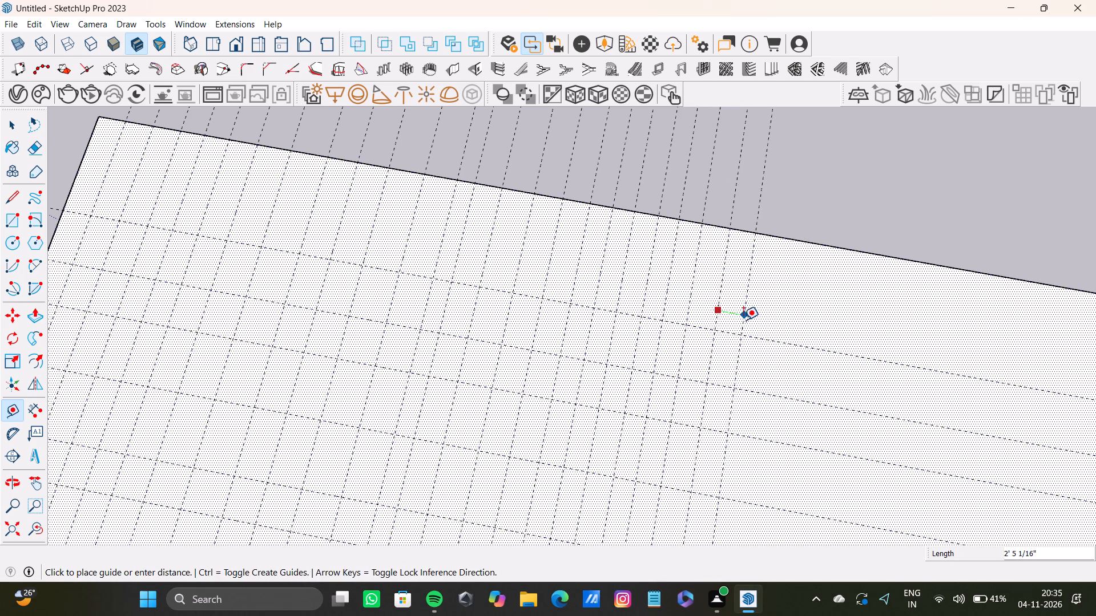
pyautogui.doubleClick(770, 327)
pyautogui.doubleClick(796, 329)
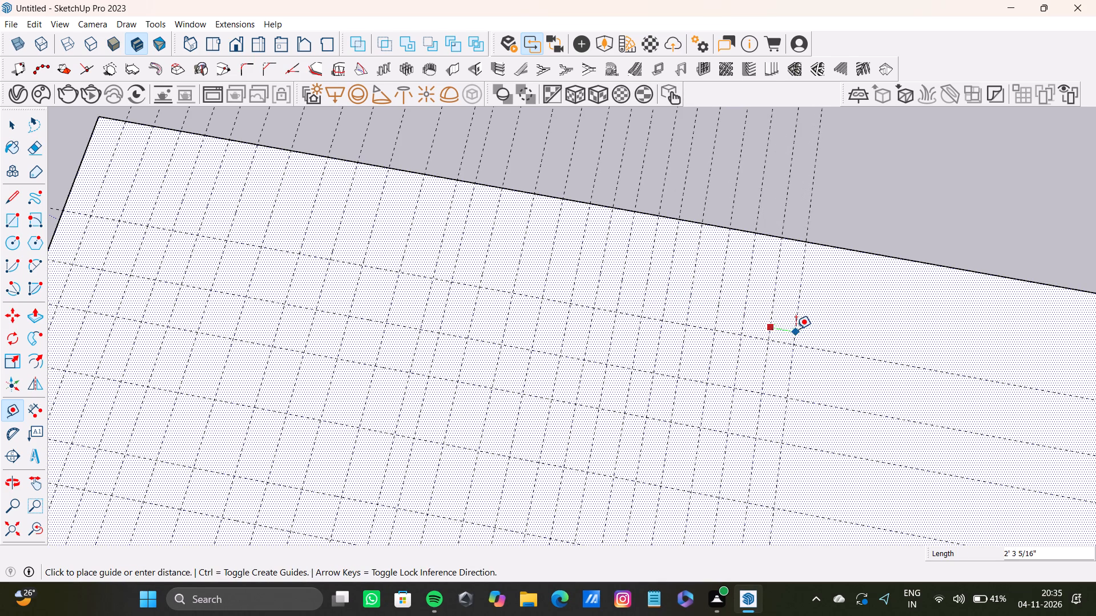
pyautogui.click(823, 331)
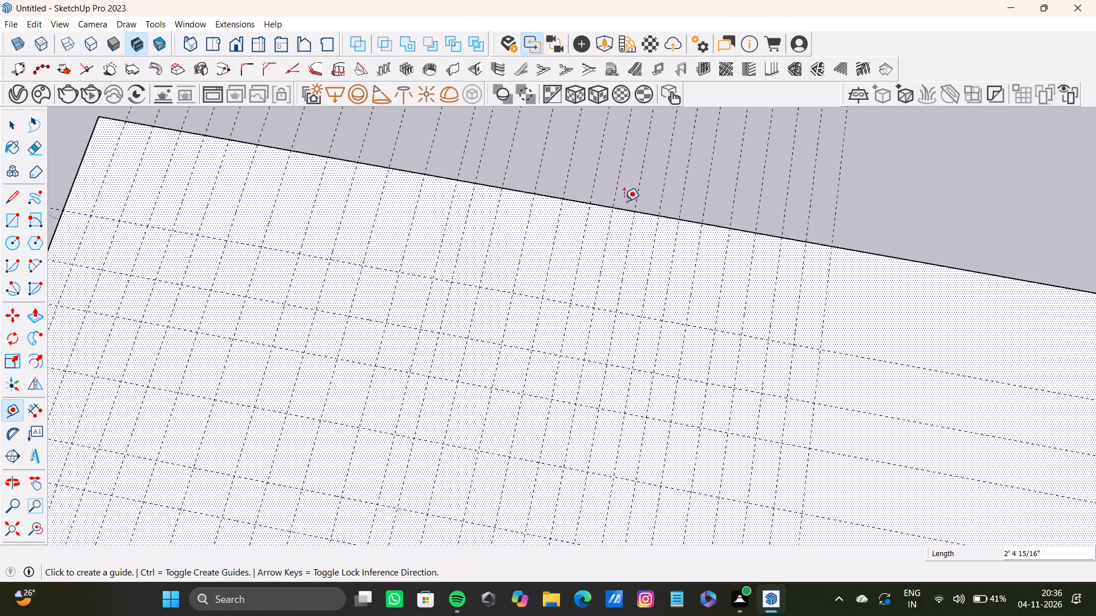
# Place four more perpendicular guides beyond the last one, each a little under 3 feet from the previous.
pyautogui.scroll(3, 820, 306)
pyautogui.click(828, 316)
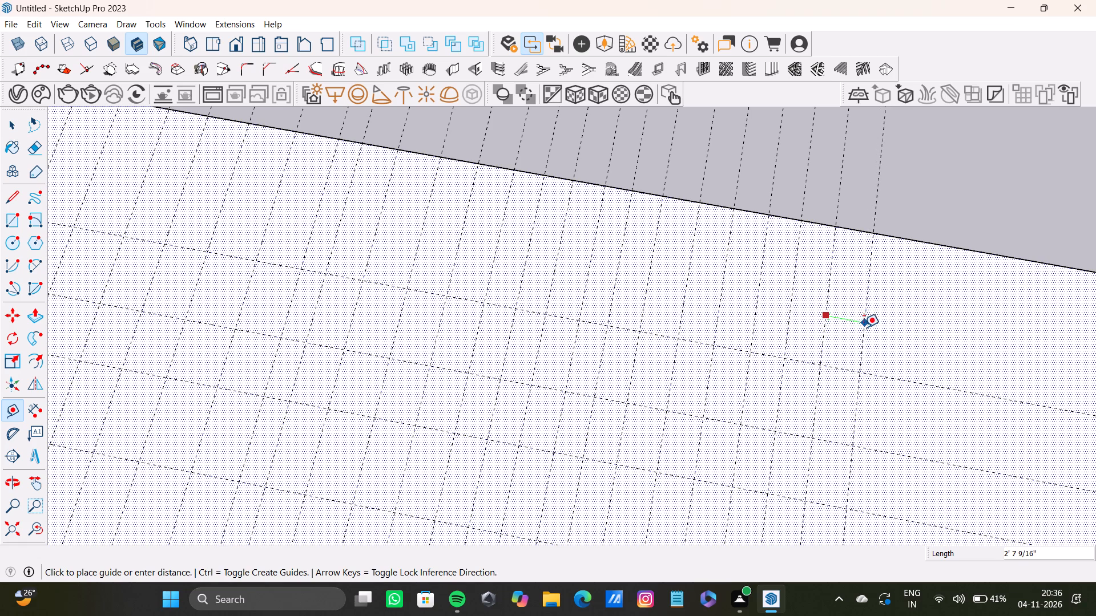
pyautogui.doubleClick(859, 334)
pyautogui.doubleClick(892, 339)
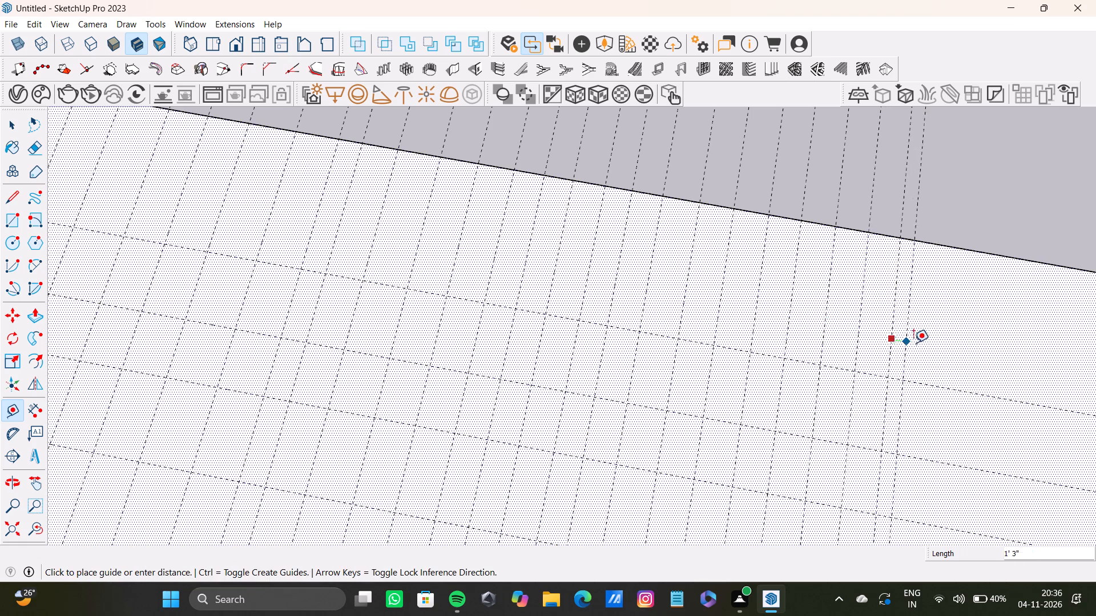
pyautogui.doubleClick(929, 344)
pyautogui.click(972, 348)
pyautogui.scroll(-1, 636, 263)
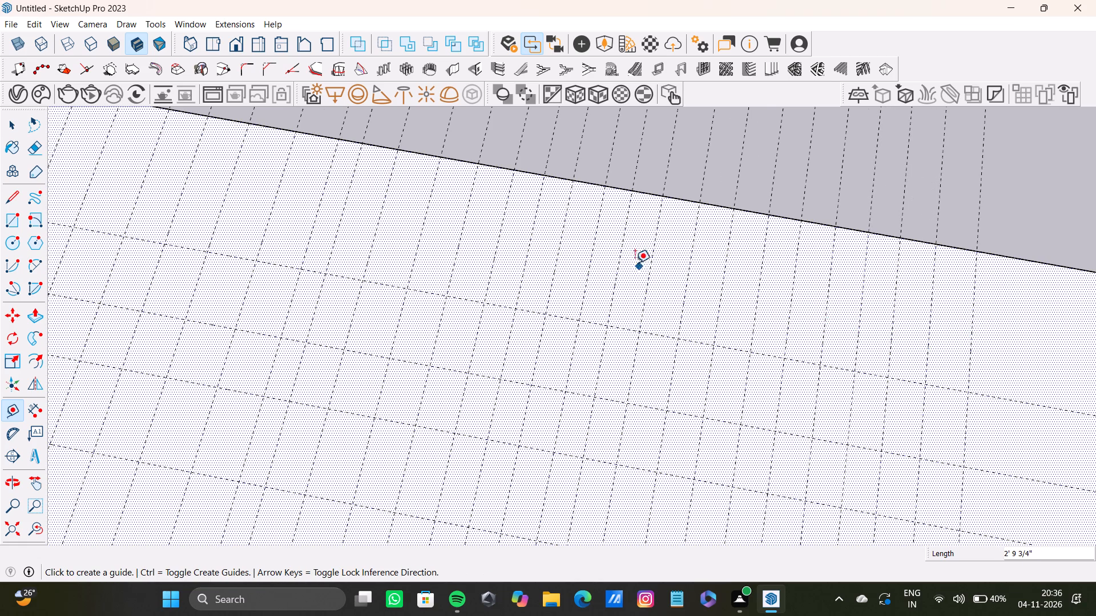
# Extend the perpendicular guides toward the opposite side edge with four more, about 3 to 4 feet apart.
pyautogui.scroll(-10, 635, 263)
pyautogui.keyDown('shift'); pyautogui.moveTo(795, 313); pyautogui.dragTo(555, 321, button='middle'); pyautogui.keyUp('shift')
pyautogui.scroll(6, 462, 317)
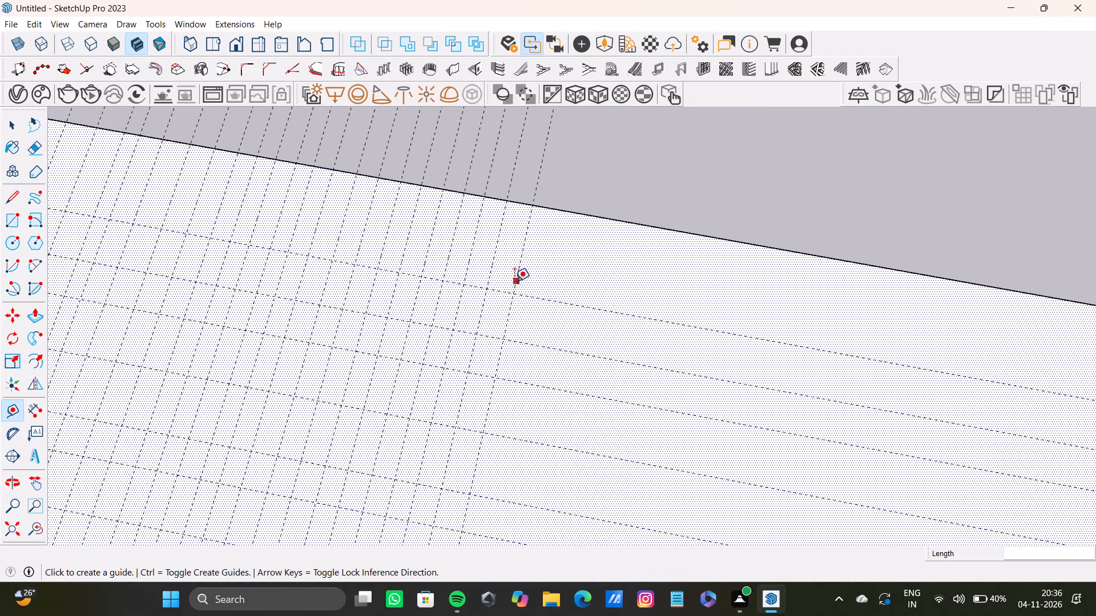
pyautogui.click(514, 281)
pyautogui.doubleClick(547, 283)
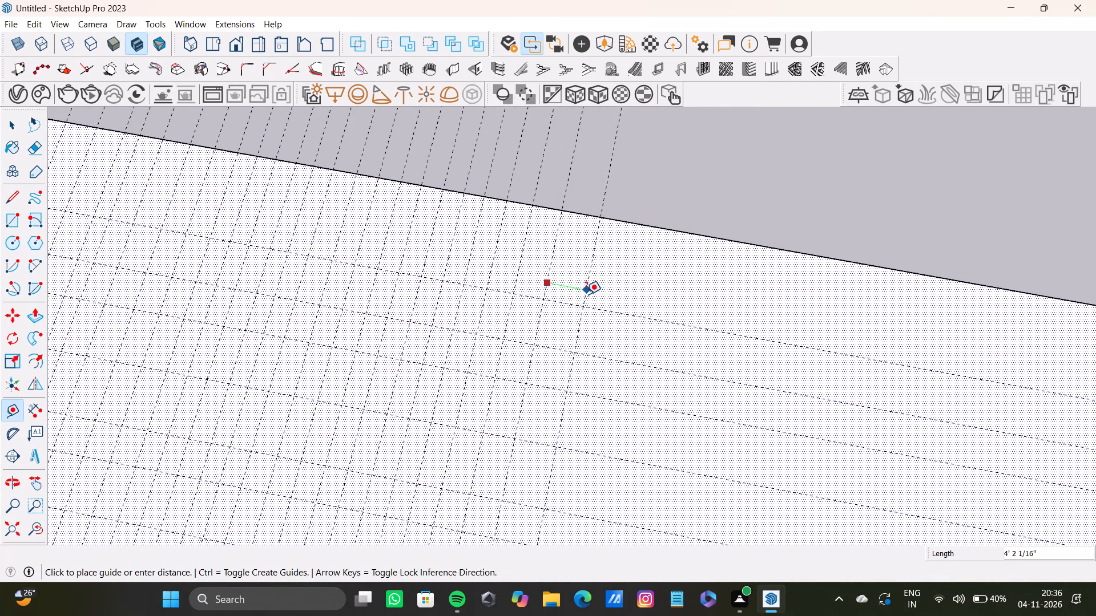
pyautogui.doubleClick(585, 295)
pyautogui.click(616, 296)
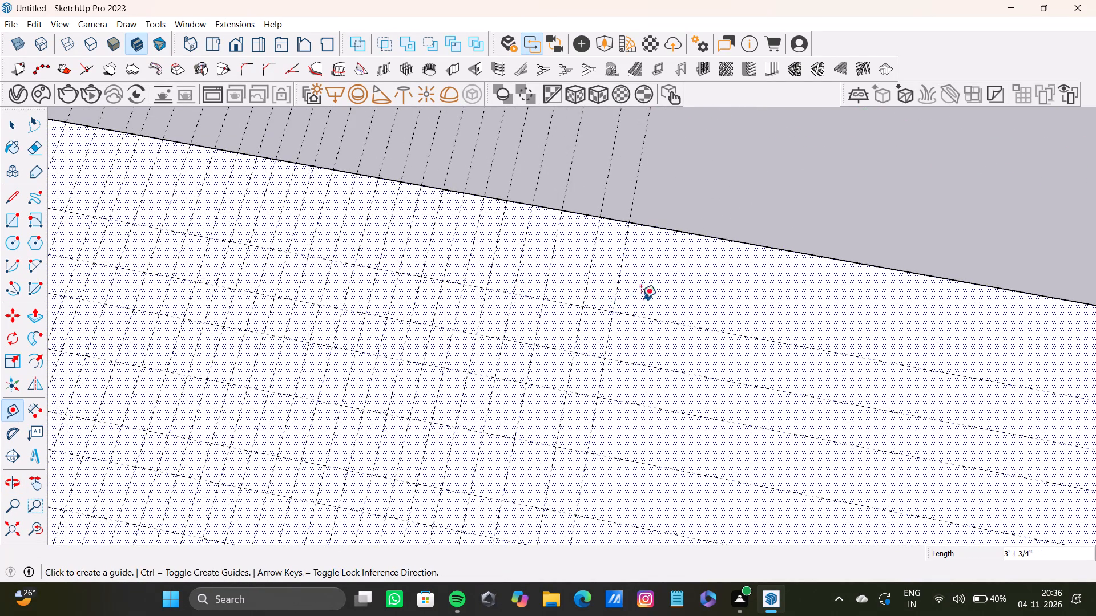
pyautogui.click(614, 297)
pyautogui.click(646, 297)
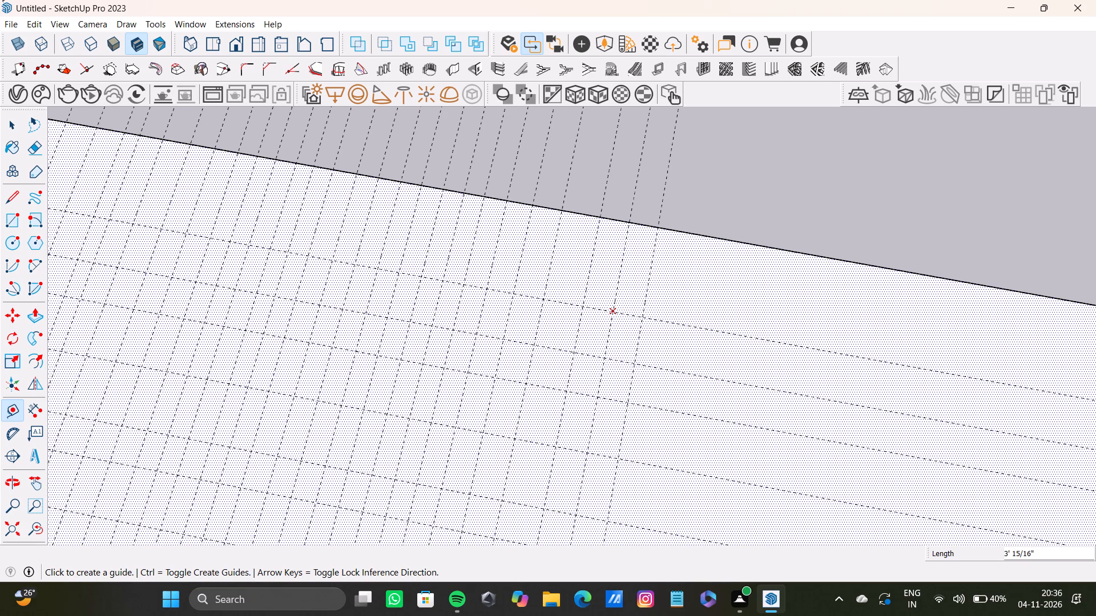
# Add five more perpendicular guides from the last one toward the slab's far side edge, about 3 to 4 feet apart.
pyautogui.click(634, 347)
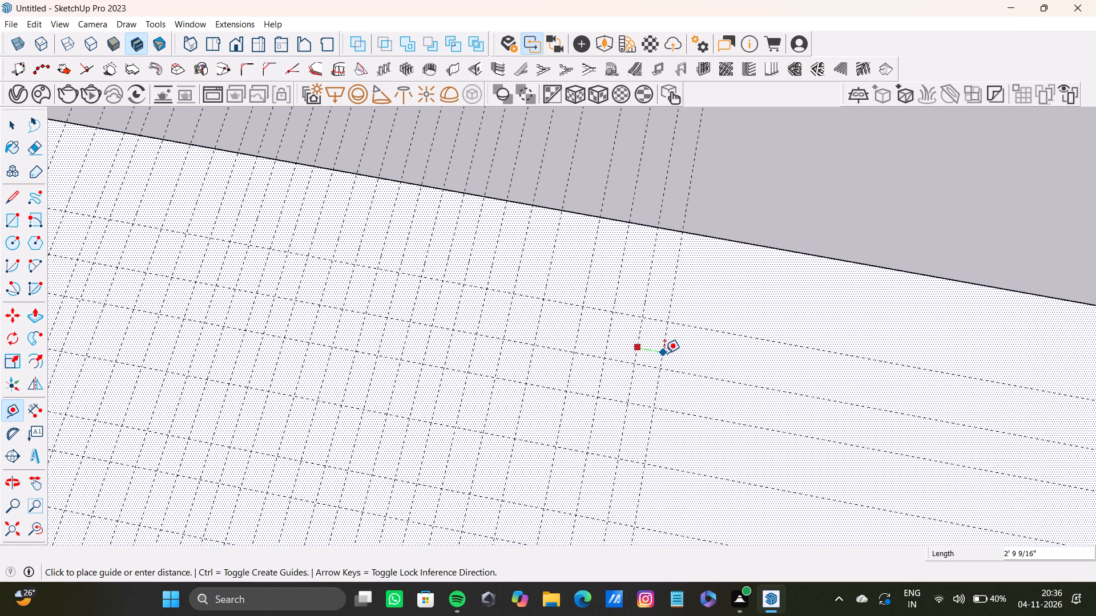
pyautogui.doubleClick(665, 354)
pyautogui.doubleClick(701, 362)
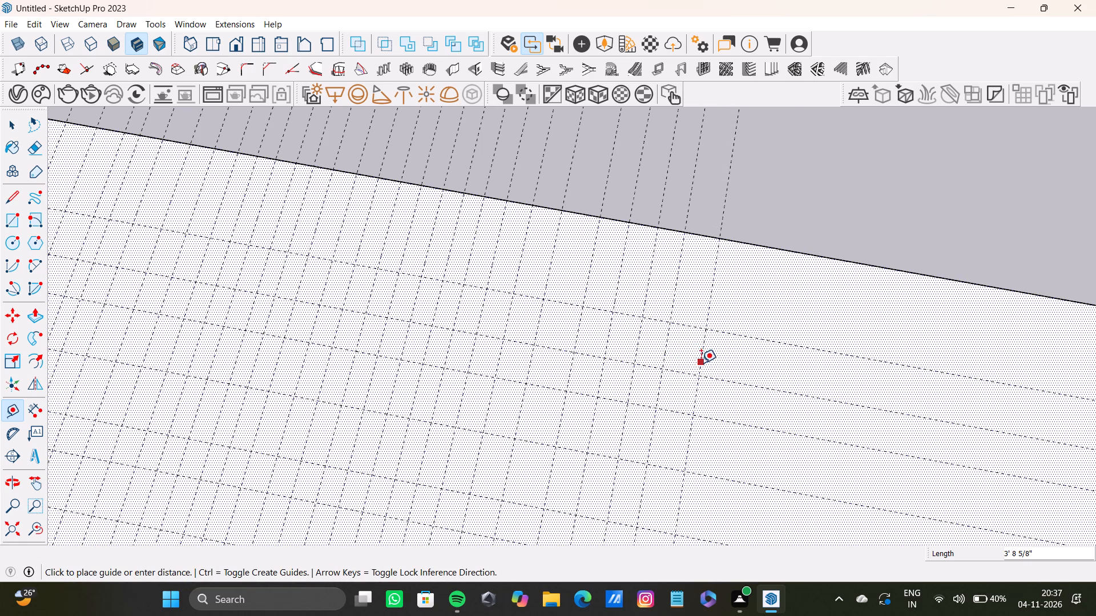
pyautogui.doubleClick(741, 368)
pyautogui.doubleClick(776, 372)
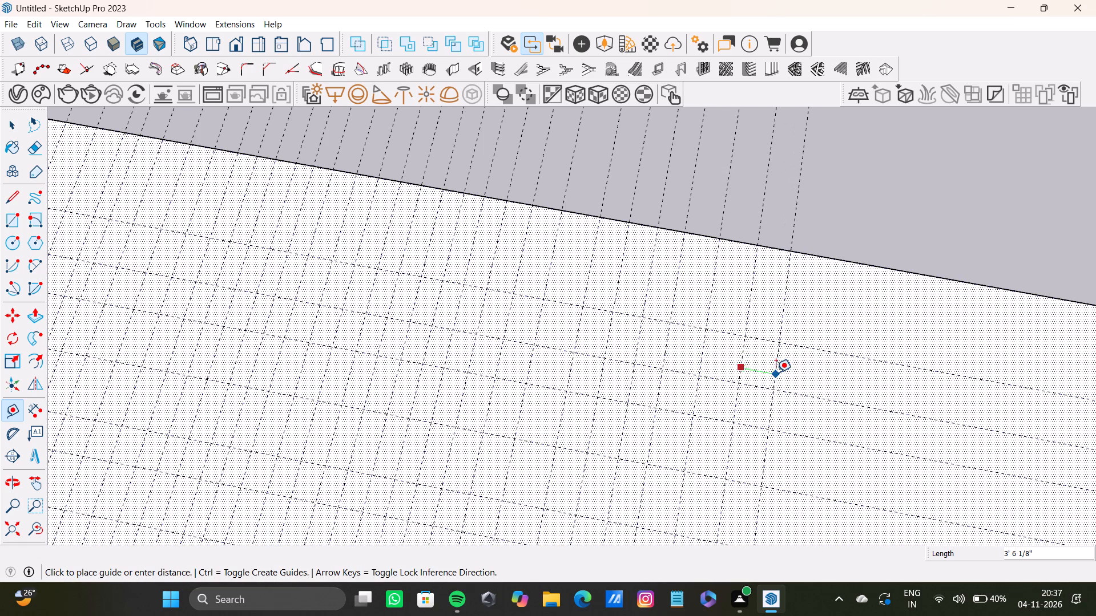
pyautogui.click(818, 376)
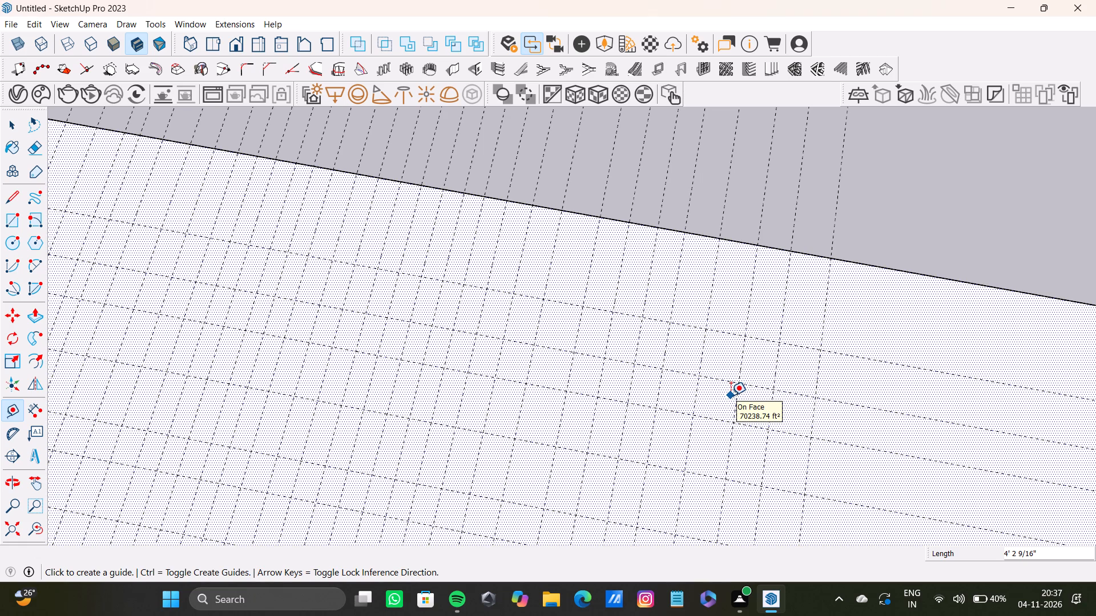
# Place five more perpendicular guides further along the edge near the green axis, mostly about 4 feet apart.
pyautogui.scroll(-8, 726, 271)
pyautogui.keyDown('shift'); pyautogui.moveTo(689, 301); pyautogui.dragTo(526, 314, button='middle'); pyautogui.keyUp('shift')
pyautogui.scroll(7, 607, 314)
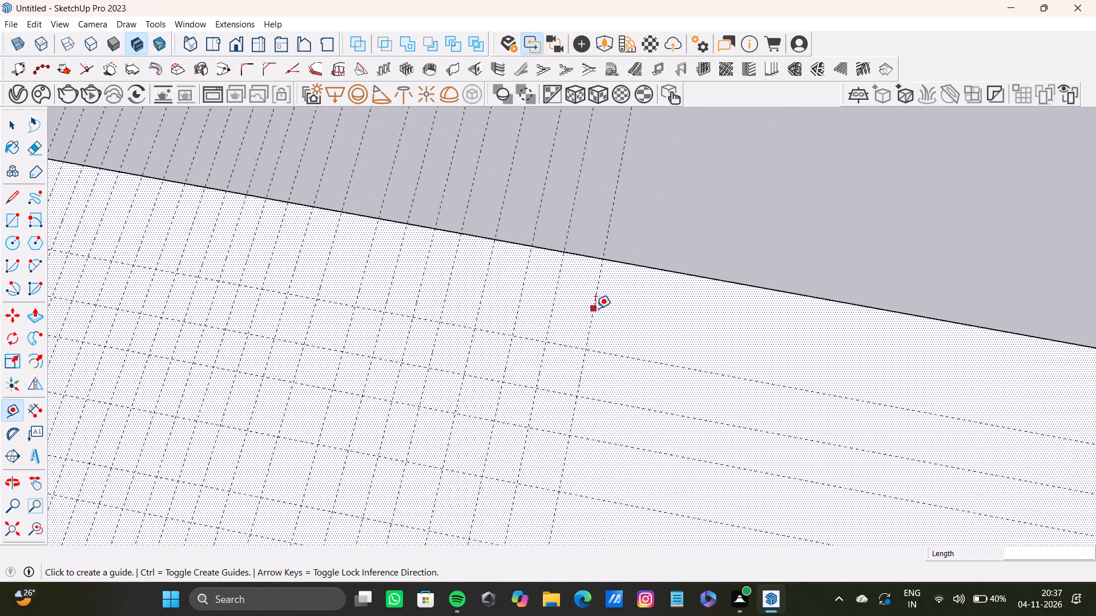
pyautogui.click(595, 309)
pyautogui.doubleClick(621, 318)
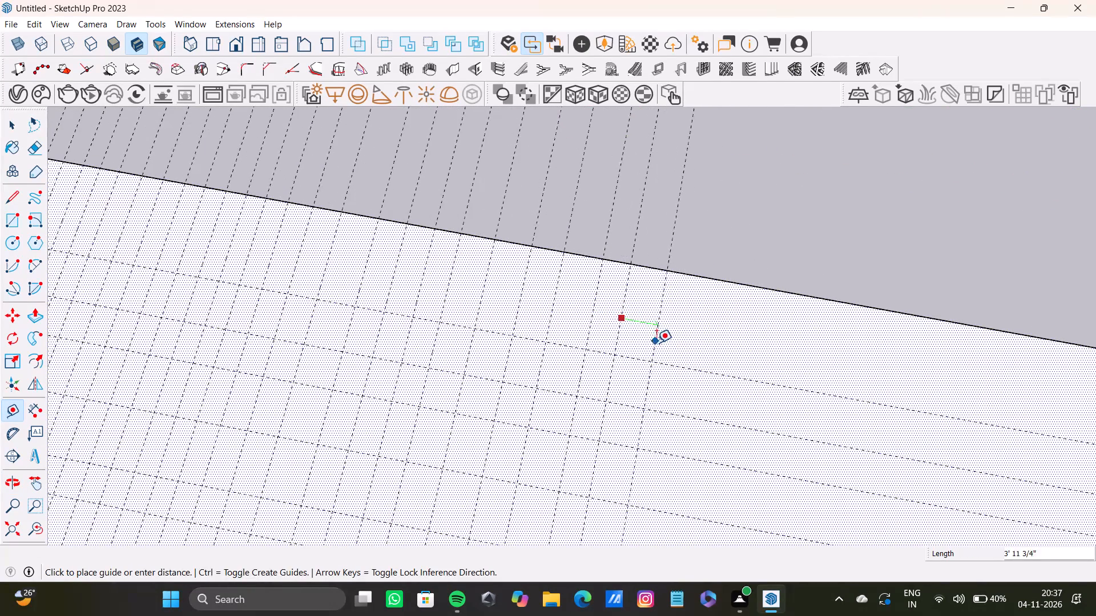
pyautogui.doubleClick(658, 343)
pyautogui.doubleClick(694, 354)
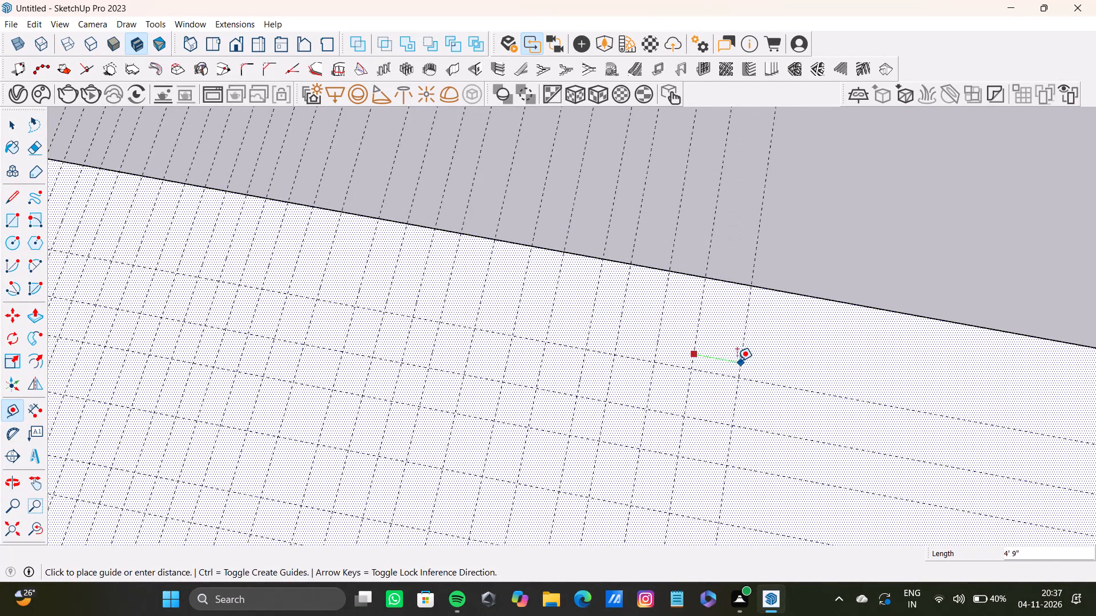
pyautogui.click(736, 361)
pyautogui.click(735, 360)
pyautogui.click(774, 375)
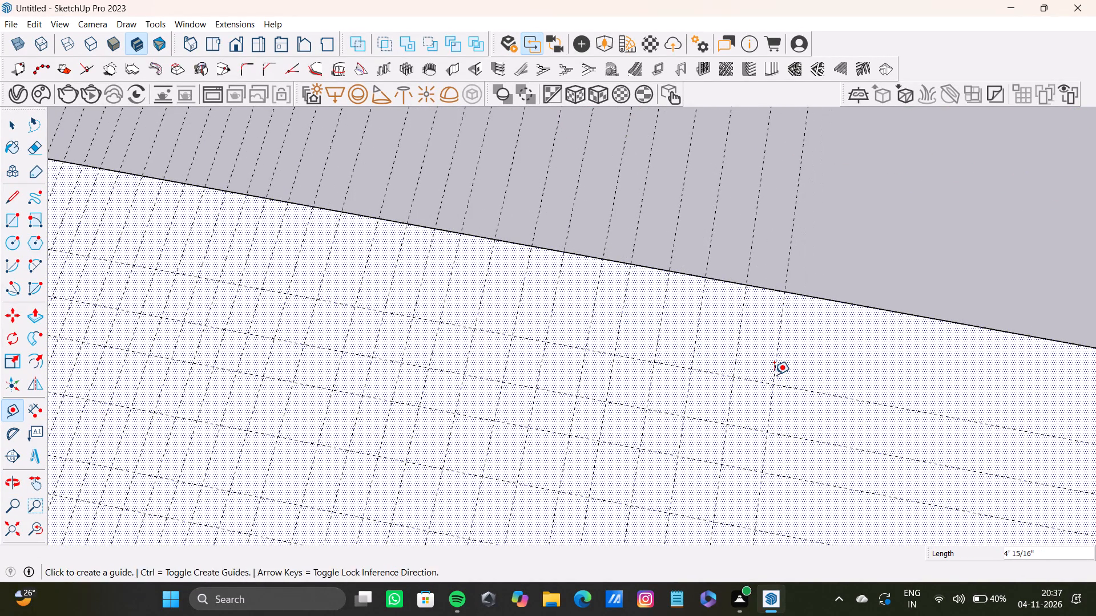
# Continue with four more perpendicular guides toward the far side edge, about 4 feet apart.
pyautogui.moveTo(774, 375); pyautogui.dragTo(794, 374)
pyautogui.click(813, 379)
pyautogui.moveTo(813, 379); pyautogui.dragTo(831, 384)
pyautogui.click(849, 386)
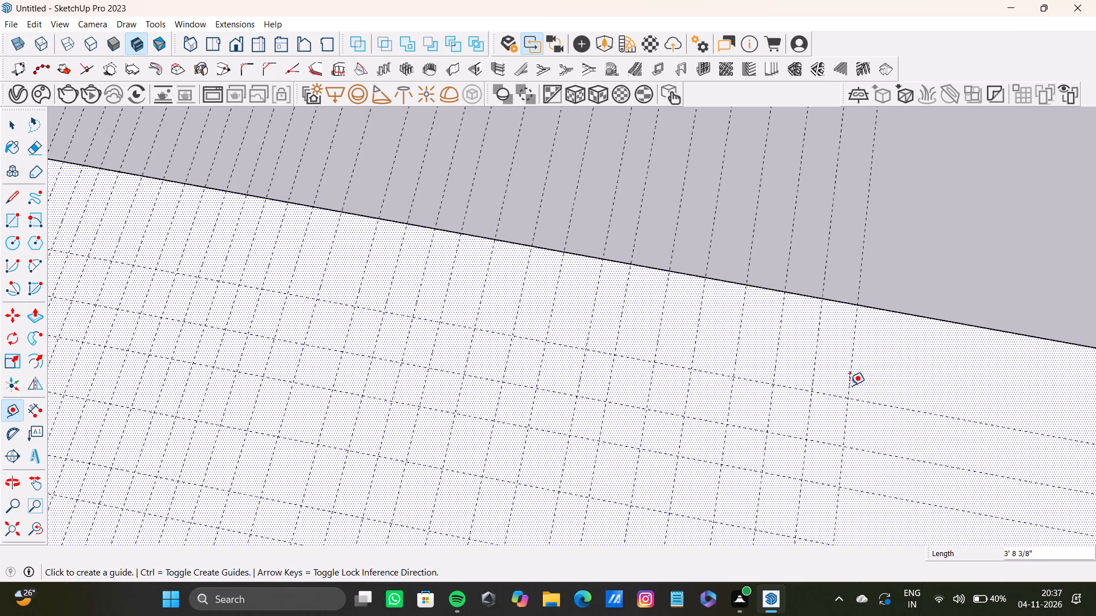
pyautogui.moveTo(849, 386); pyautogui.dragTo(884, 395)
pyautogui.doubleClick(890, 395)
pyautogui.click(936, 395)
# Add six more perpendicular guides beyond the last one, about 4 feet apart, and end the Tape Measure run.
pyautogui.keyDown('shift'); pyautogui.moveTo(918, 385); pyautogui.dragTo(660, 333, button='middle'); pyautogui.keyUp('shift')
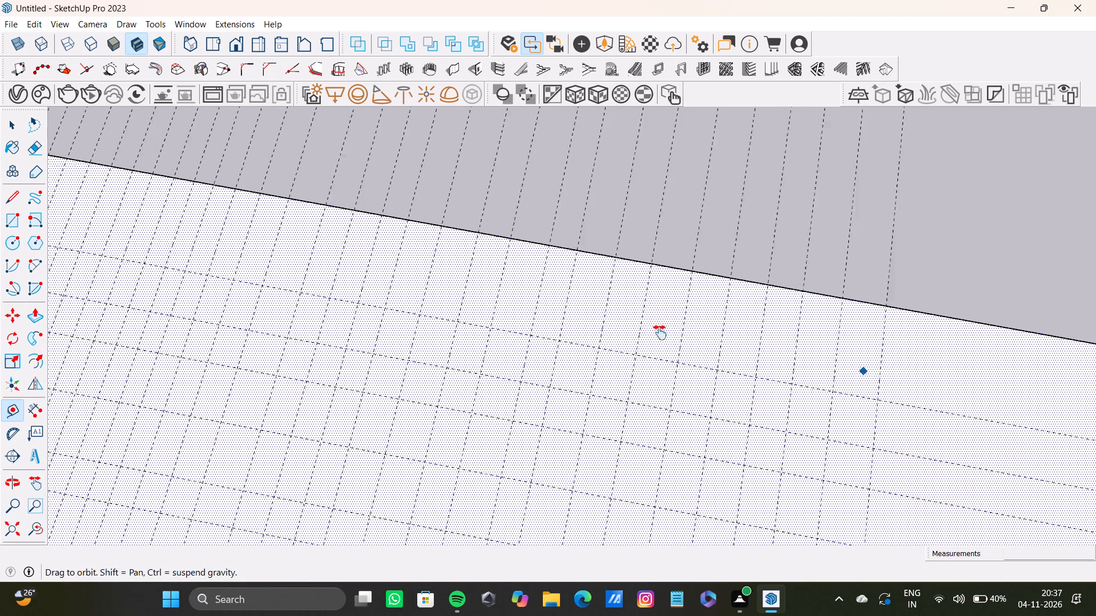
pyautogui.keyDown('shift'); pyautogui.moveTo(660, 333); pyautogui.dragTo(566, 318, button='middle'); pyautogui.keyUp('shift')
pyautogui.scroll(2, 630, 325)
pyautogui.click(570, 329)
pyautogui.doubleClick(624, 325)
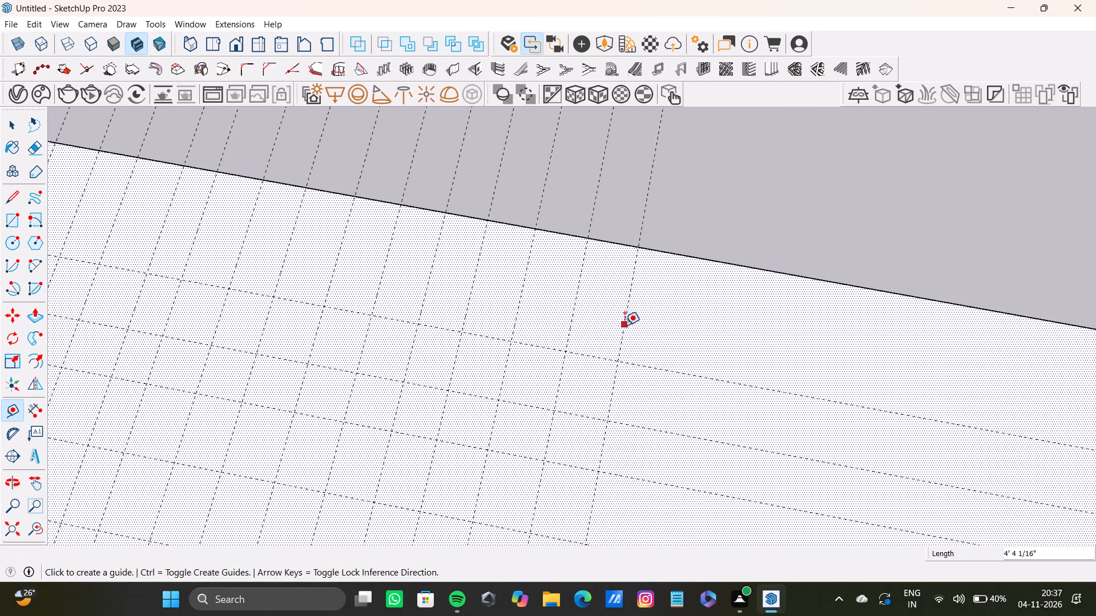
pyautogui.doubleClick(667, 339)
pyautogui.doubleClick(715, 354)
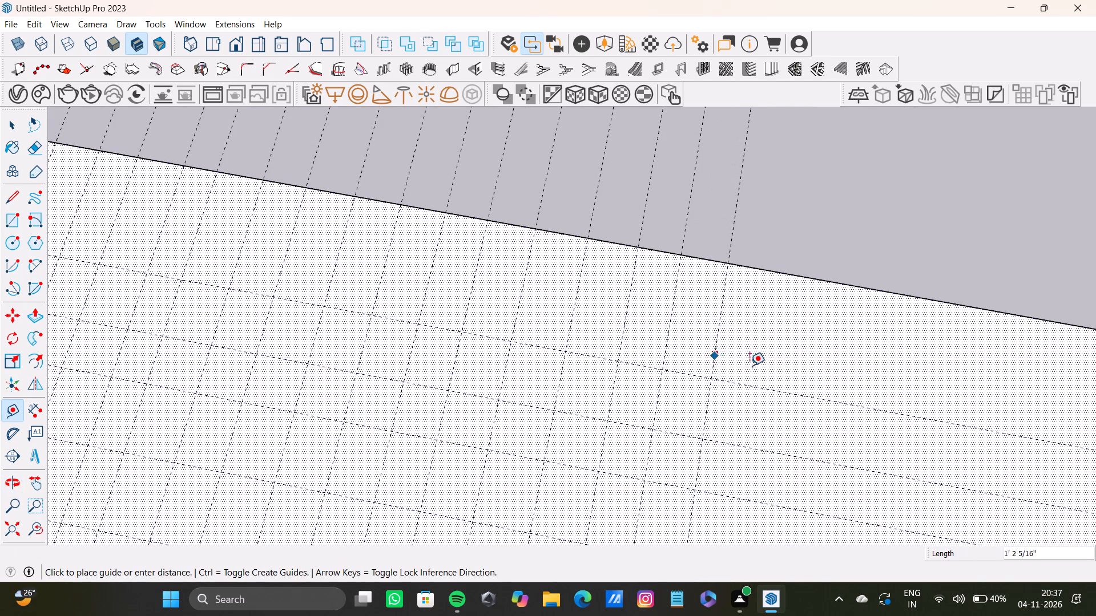
pyautogui.doubleClick(766, 374)
pyautogui.doubleClick(821, 382)
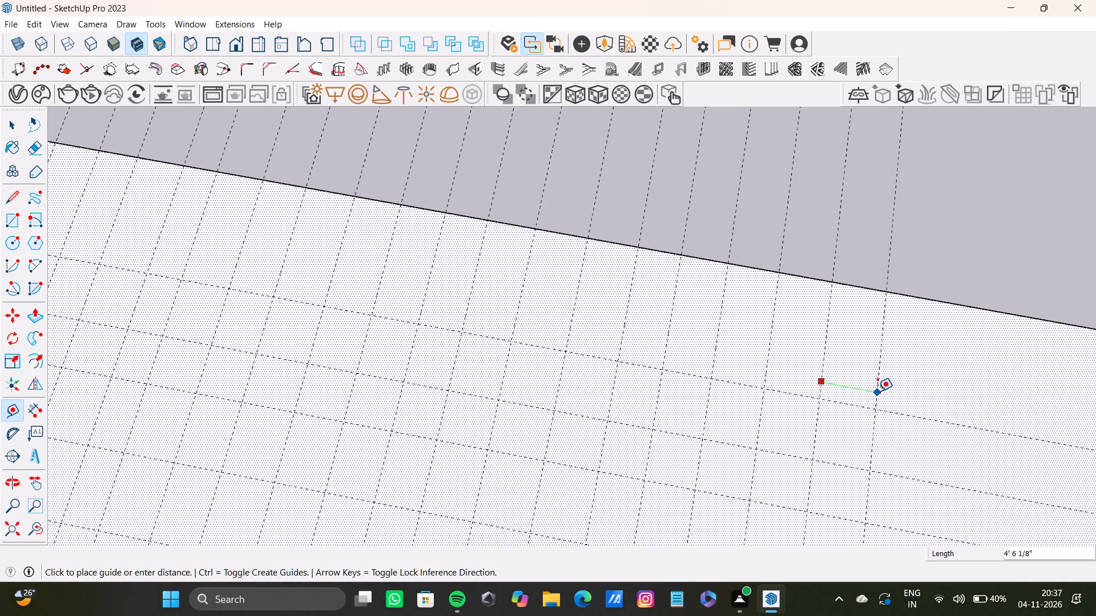
pyautogui.click(877, 391)
pyautogui.click(872, 391)
pyautogui.press('space')
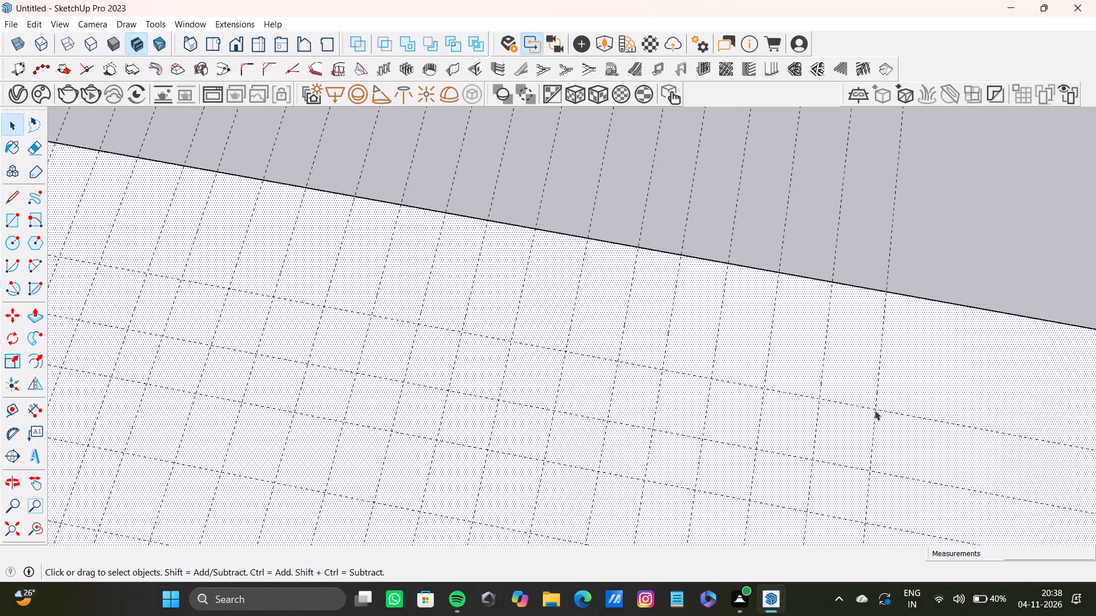
# Place five more perpendicular guides from the last one toward the slab's far side edge, about 4 to 6 feet apart.
pyautogui.scroll(-7, 831, 203)
pyautogui.scroll(-20, 638, 302)
pyautogui.scroll(-8, 638, 302)
pyautogui.keyDown('shift'); pyautogui.moveTo(507, 346); pyautogui.dragTo(307, 307, button='middle'); pyautogui.keyUp('shift')
pyautogui.scroll(3, 405, 302)
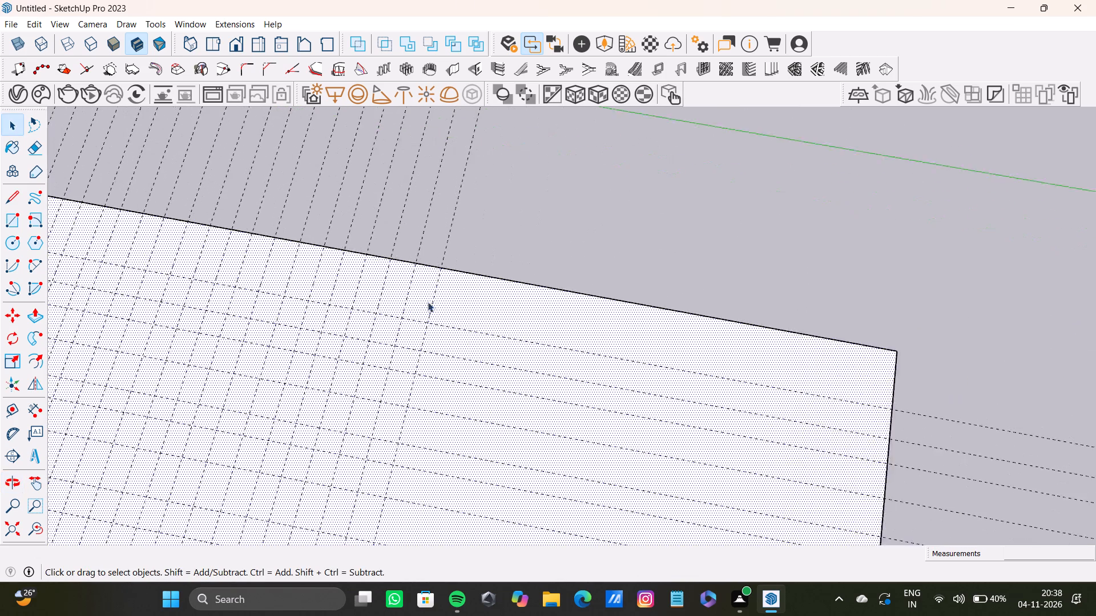
pyautogui.scroll(4, 428, 302)
pyautogui.press('t')
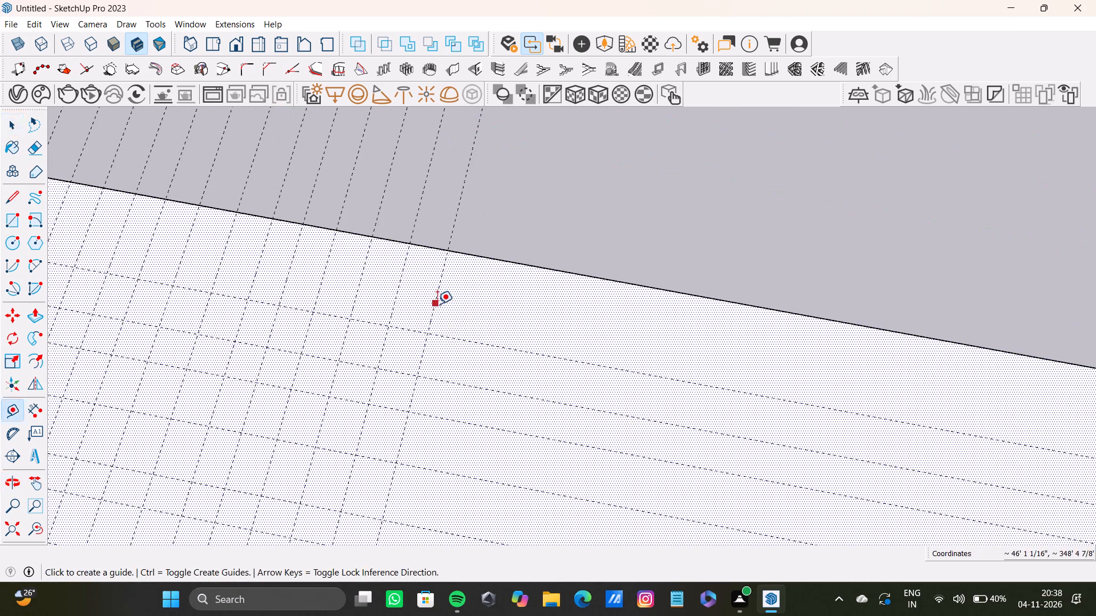
pyautogui.click(438, 304)
pyautogui.doubleClick(480, 317)
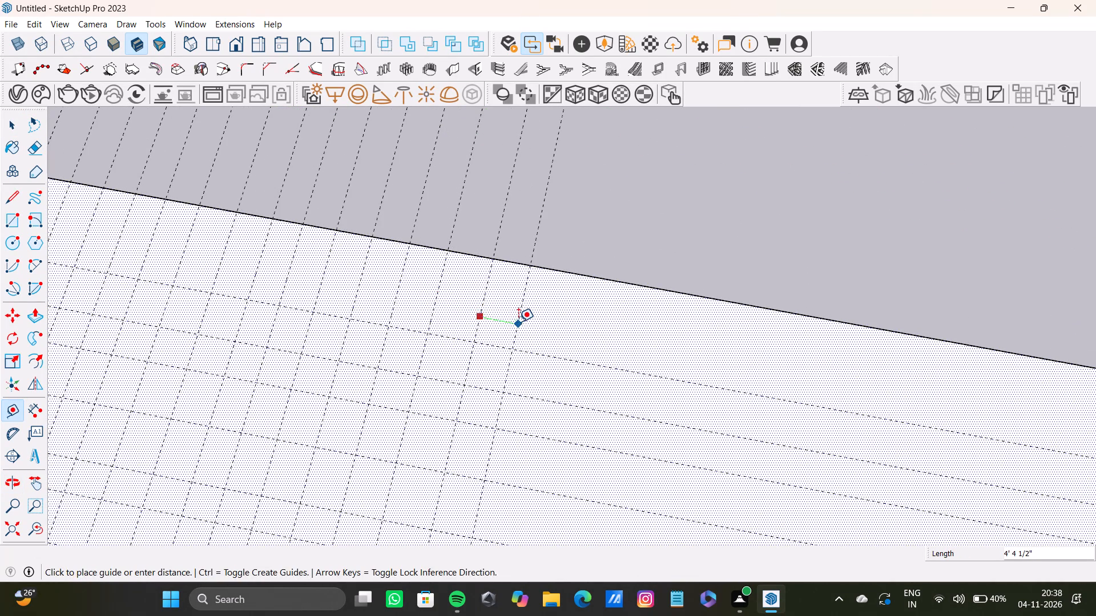
pyautogui.doubleClick(518, 322)
pyautogui.doubleClick(571, 328)
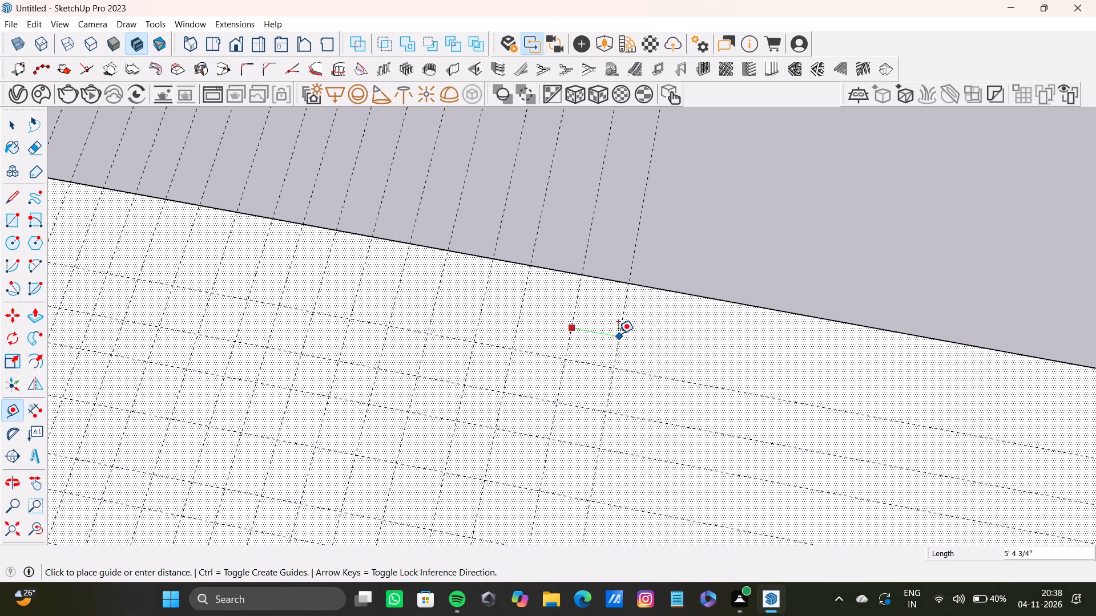
pyautogui.doubleClick(614, 336)
pyautogui.click(668, 347)
# Continue with four more perpendicular guides toward the far side edge, about 5 to 6 feet apart.
pyautogui.click(668, 347)
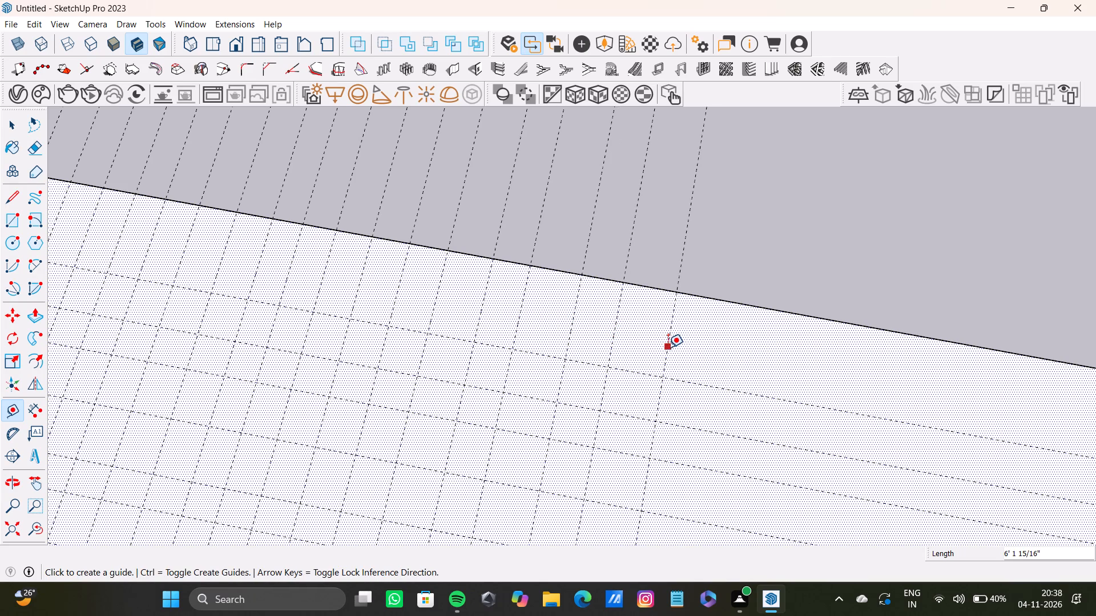
pyautogui.click(718, 360)
pyautogui.moveTo(718, 360); pyautogui.dragTo(727, 363)
pyautogui.doubleClick(771, 371)
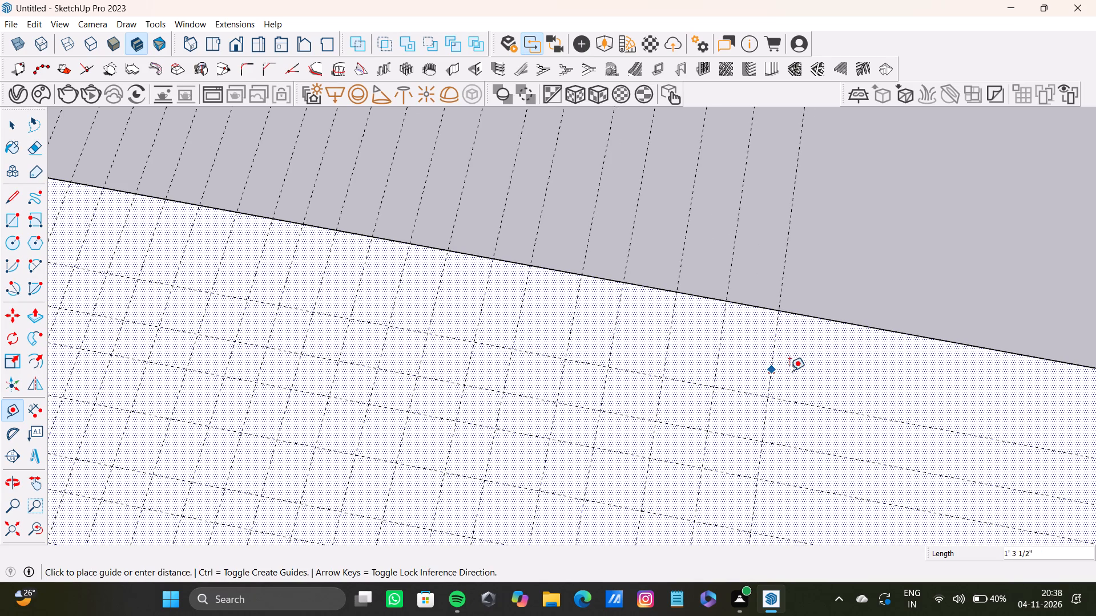
pyautogui.doubleClick(820, 376)
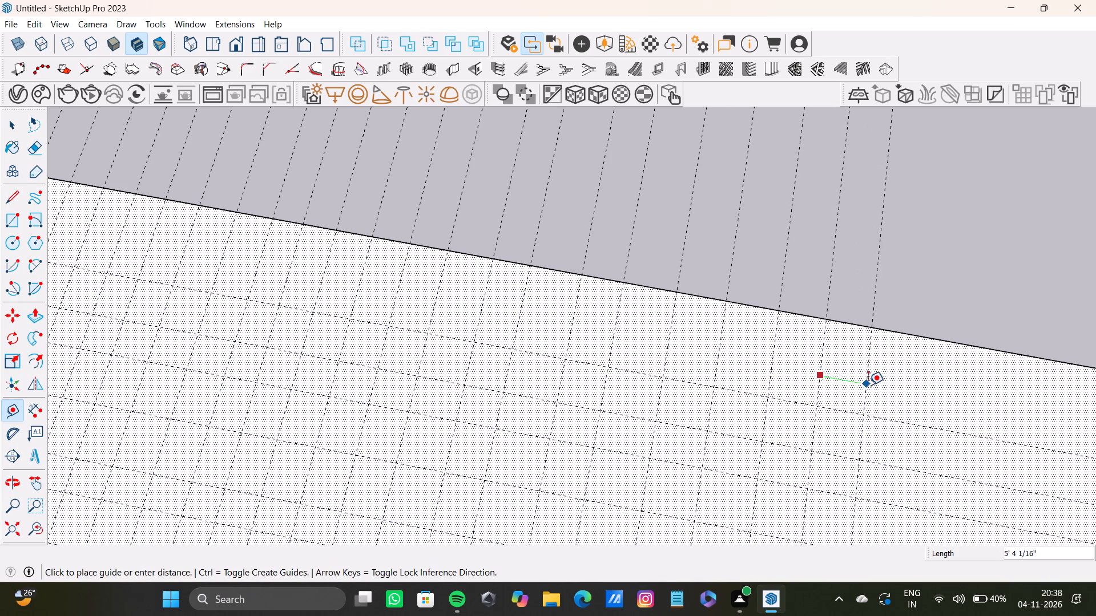
pyautogui.click(868, 385)
# Add the last five perpendicular guides up to the slab's far corner, about 5 feet apart.
pyautogui.scroll(-12, 513, 335)
pyautogui.scroll(10, 666, 353)
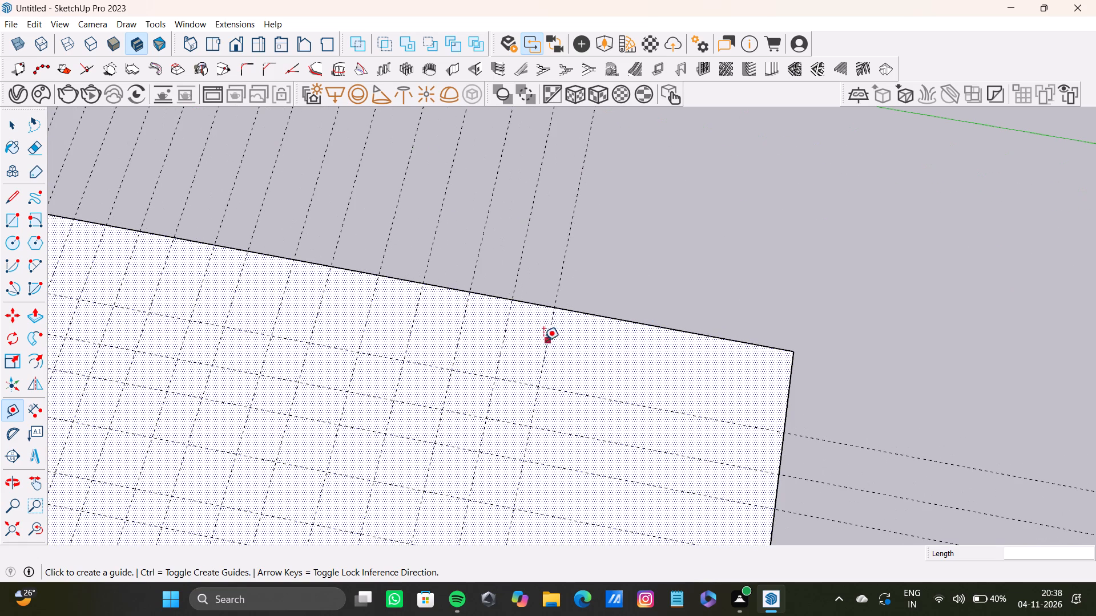
pyautogui.moveTo(546, 354); pyautogui.dragTo(553, 354)
pyautogui.click(582, 361)
pyautogui.moveTo(581, 361); pyautogui.dragTo(590, 361)
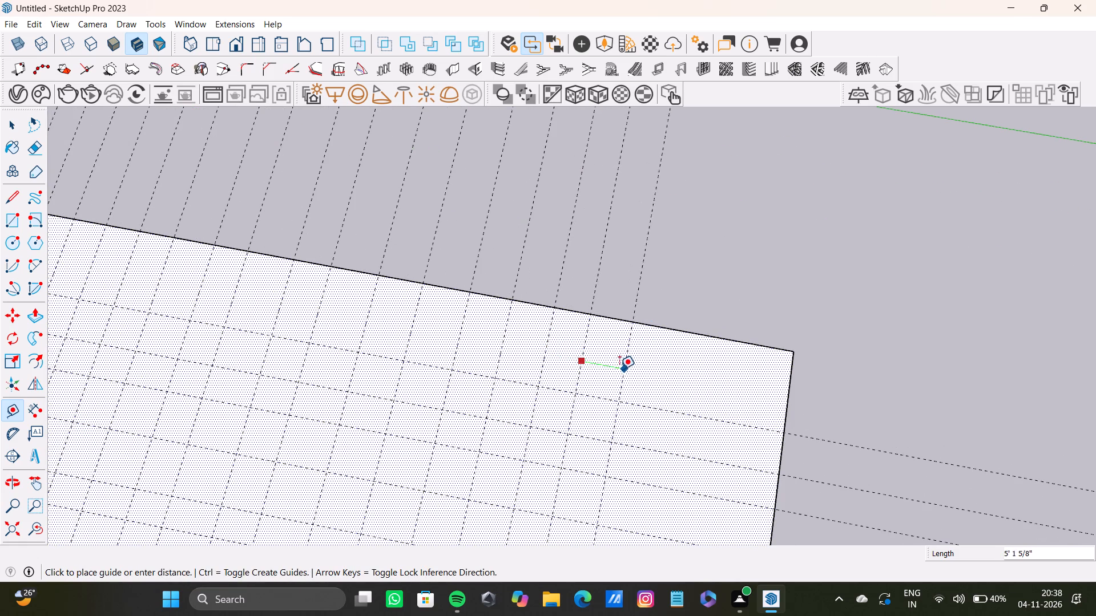
pyautogui.click(618, 376)
pyautogui.click(617, 372)
pyautogui.doubleClick(662, 382)
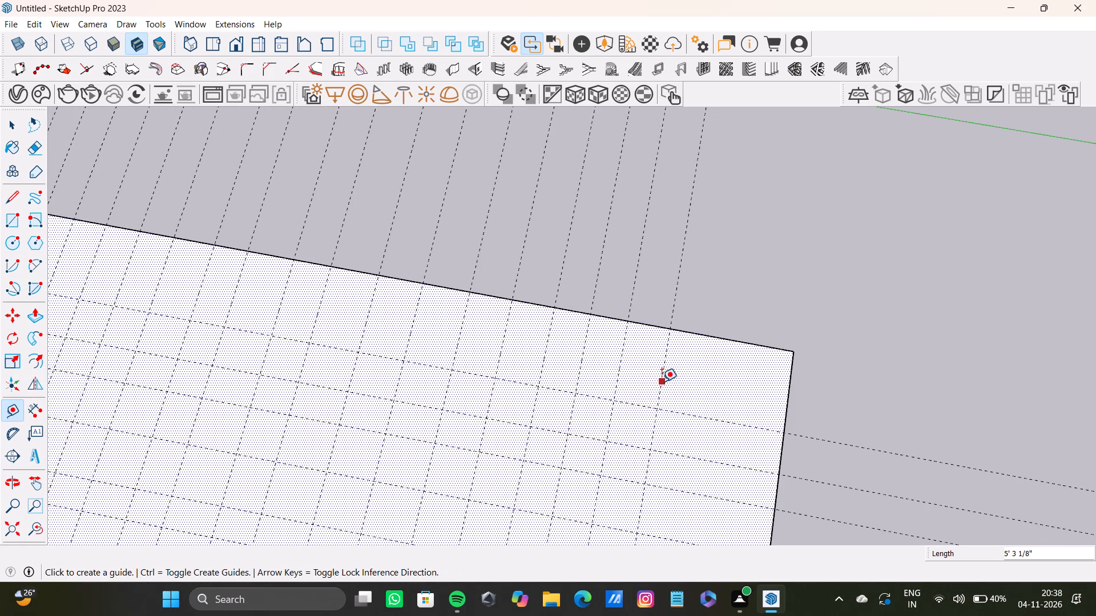
pyautogui.doubleClick(710, 390)
pyautogui.click(748, 395)
# At the slab's opposite corner, place five guides parallel to the edge near the green axis, filling gaps before and between the existing parallel guides.
pyautogui.scroll(-6, 623, 356)
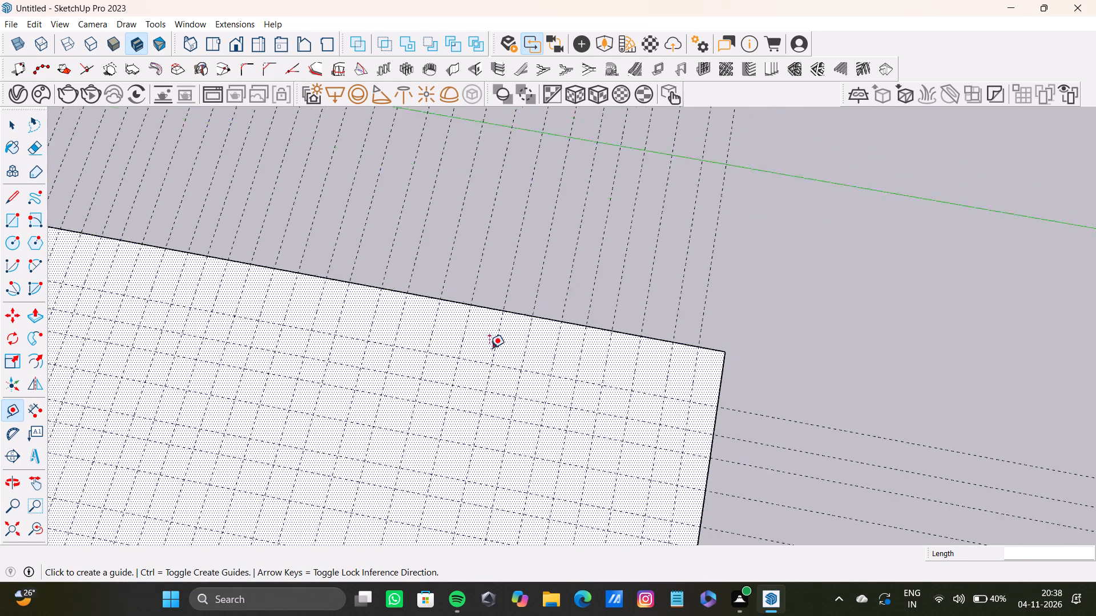
pyautogui.scroll(-10, 489, 348)
pyautogui.keyDown('shift'); pyautogui.moveTo(433, 364); pyautogui.dragTo(602, 359, button='middle'); pyautogui.keyUp('shift')
pyautogui.scroll(-4, 192, 330)
pyautogui.scroll(17, 203, 323)
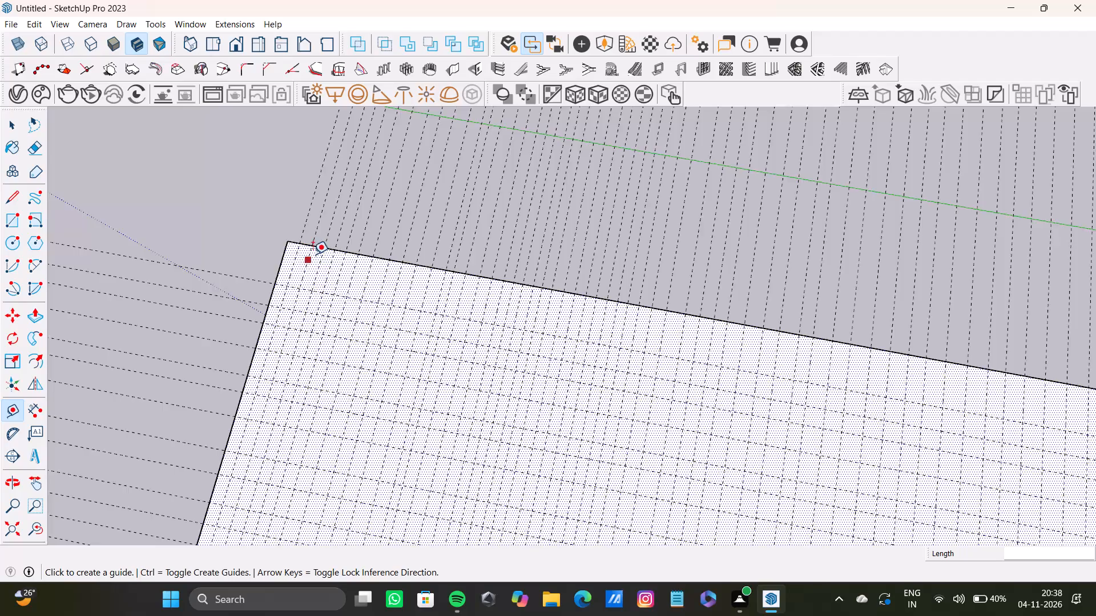
pyautogui.scroll(14, 313, 254)
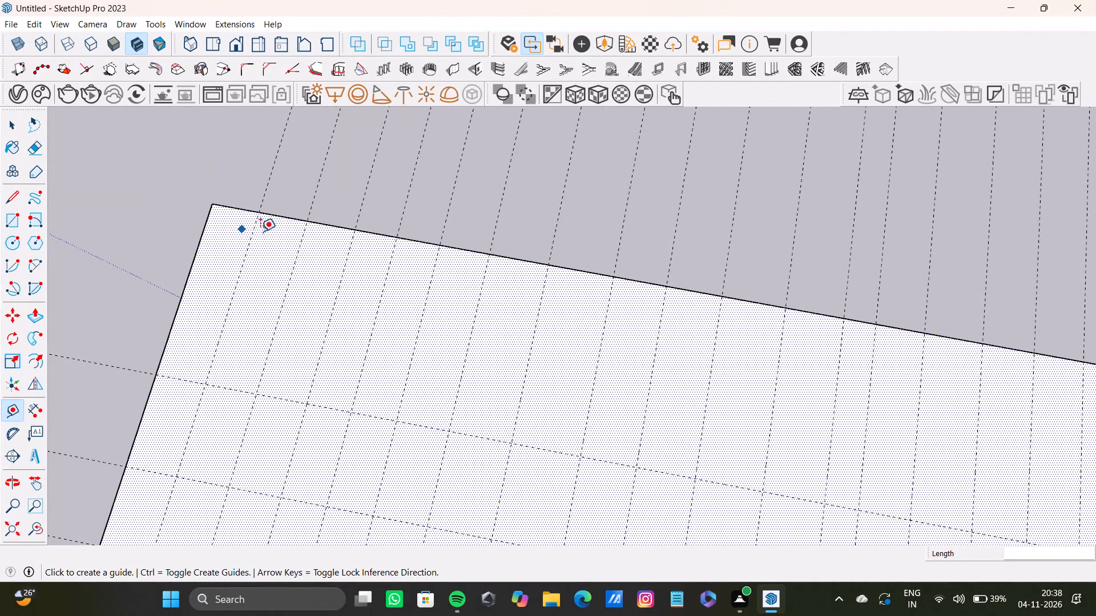
pyautogui.click(273, 211)
pyautogui.doubleClick(272, 254)
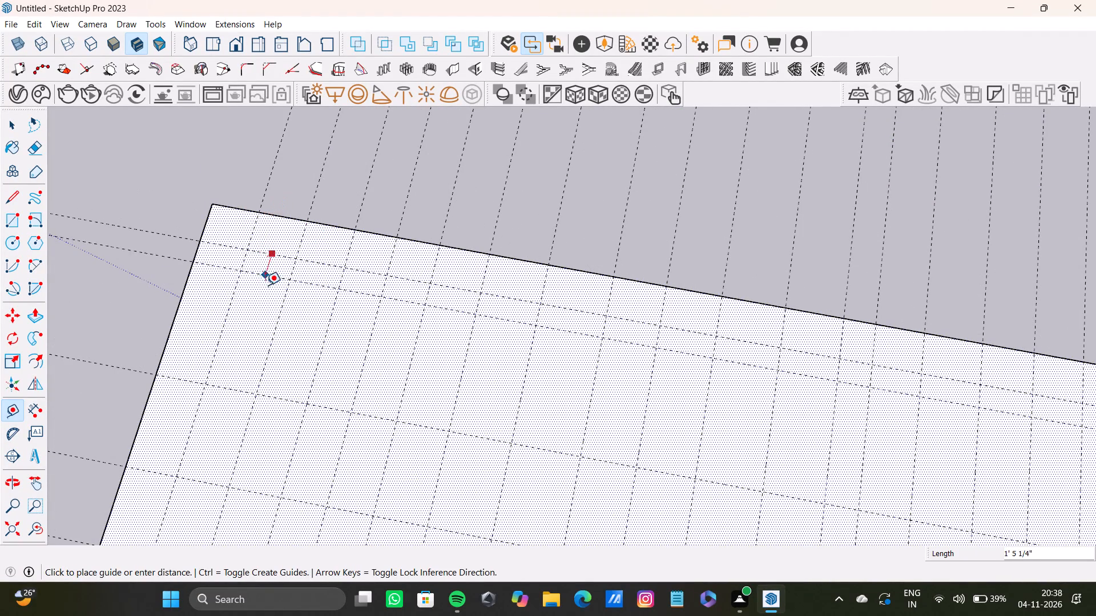
pyautogui.doubleClick(260, 291)
pyautogui.doubleClick(244, 346)
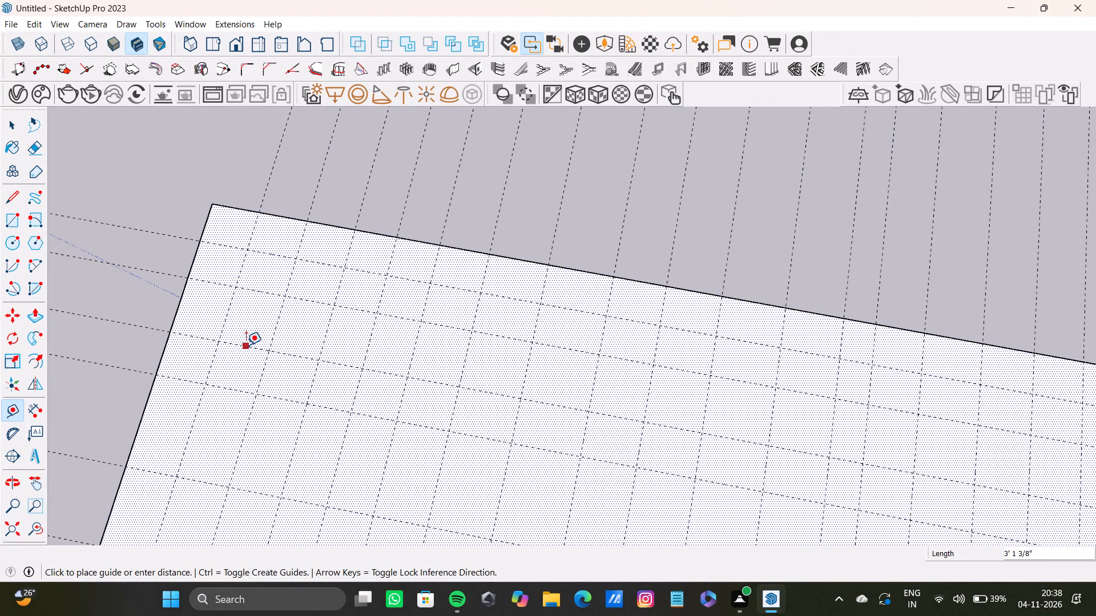
pyautogui.click(238, 433)
pyautogui.scroll(-9, 238, 429)
pyautogui.scroll(2, 258, 446)
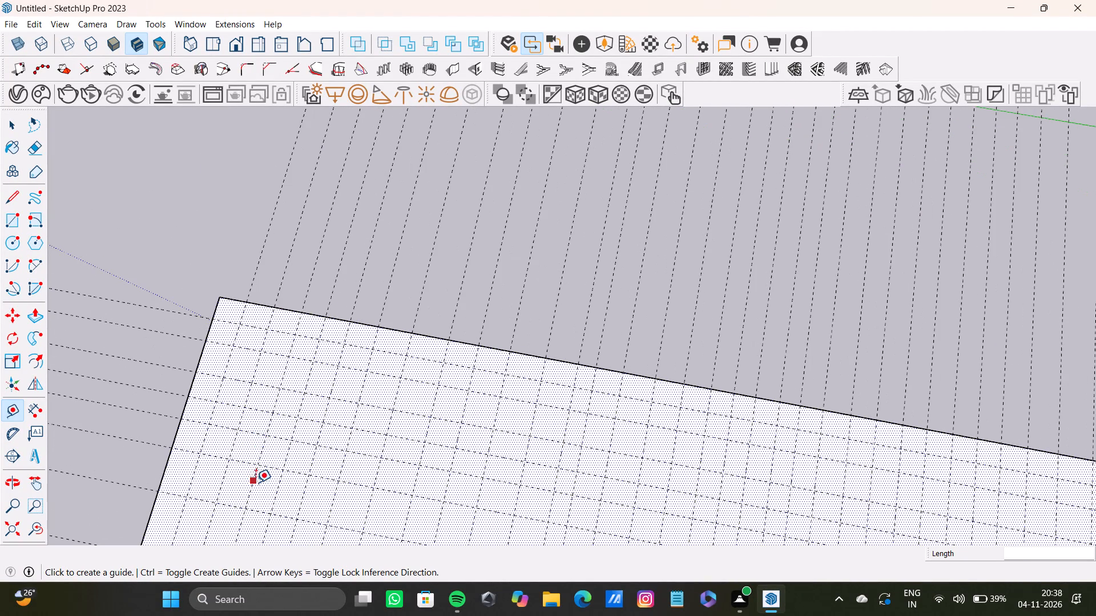
pyautogui.click(245, 463)
pyautogui.click(246, 485)
# Add four more guides parallel to that edge further into the slab, offset about 3 to 6 feet from the guides they start from.
pyautogui.scroll(-2, 246, 484)
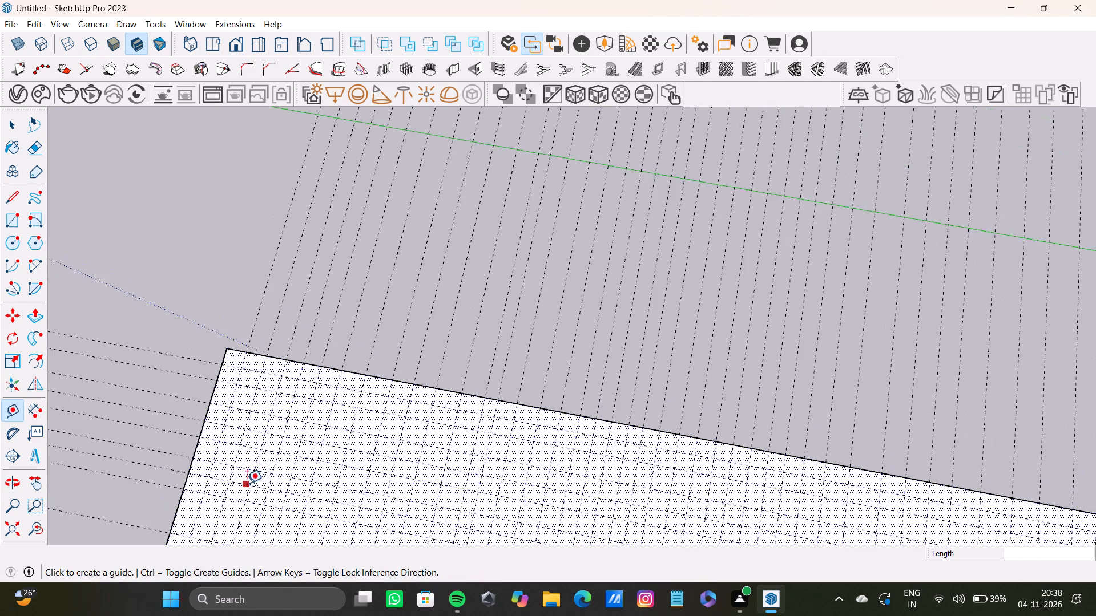
pyautogui.scroll(-5, 247, 483)
pyautogui.click(249, 496)
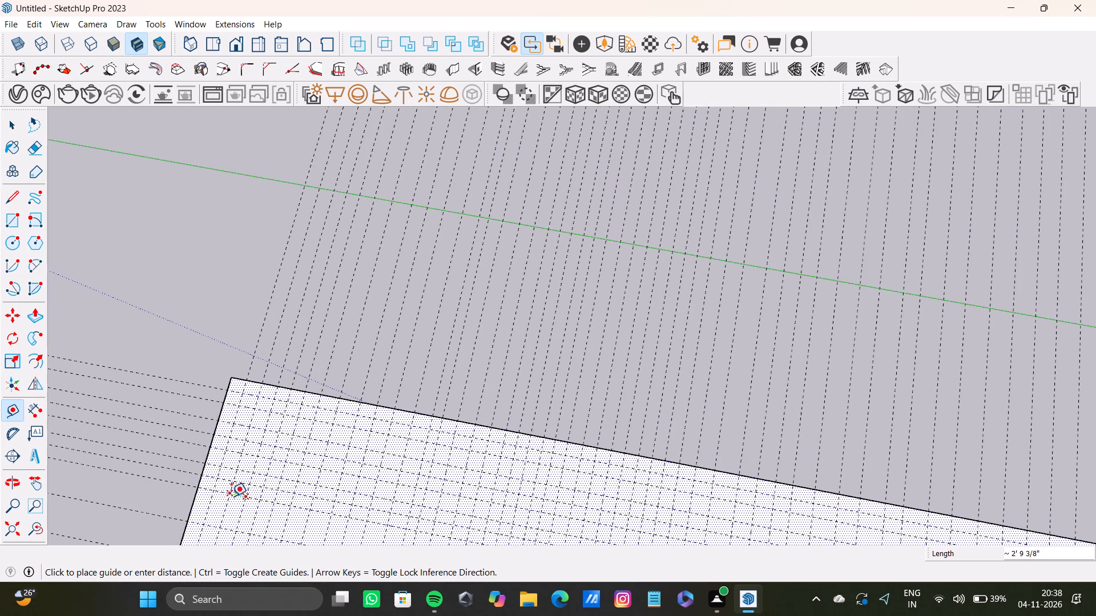
pyautogui.press('space')
pyautogui.press('t')
pyautogui.moveTo(277, 489); pyautogui.dragTo(280, 291, button='middle')
pyautogui.scroll(8, 301, 352)
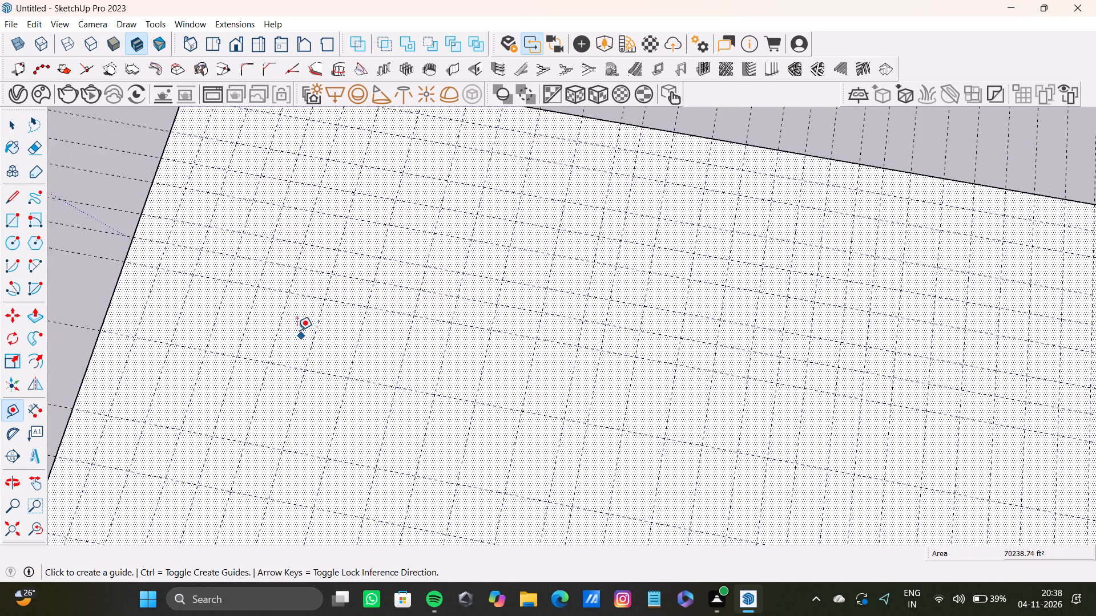
pyautogui.scroll(3, 297, 330)
pyautogui.click(316, 293)
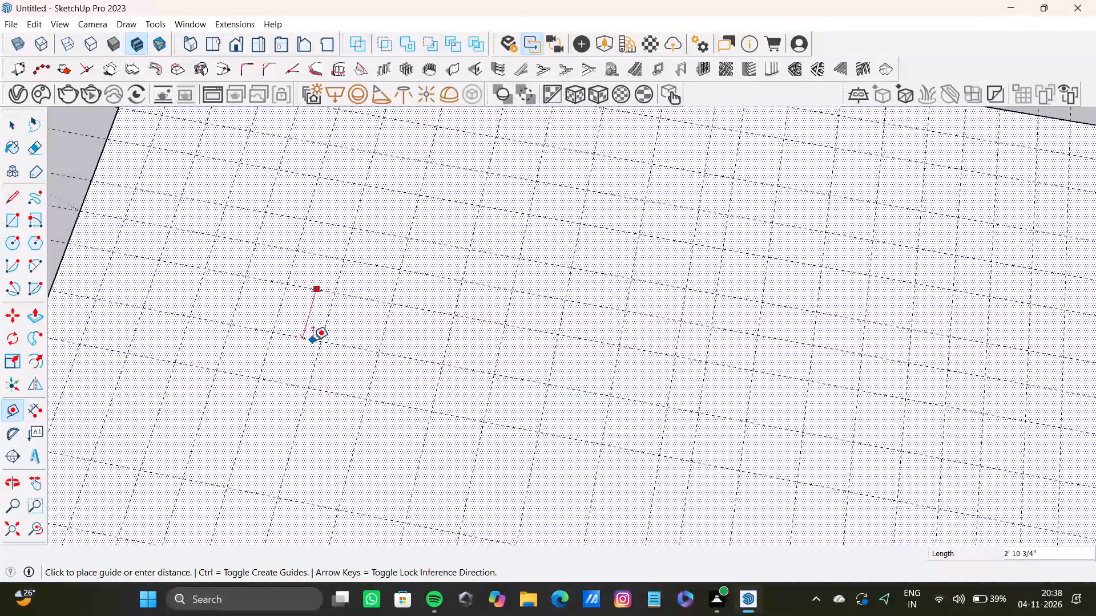
pyautogui.doubleClick(314, 337)
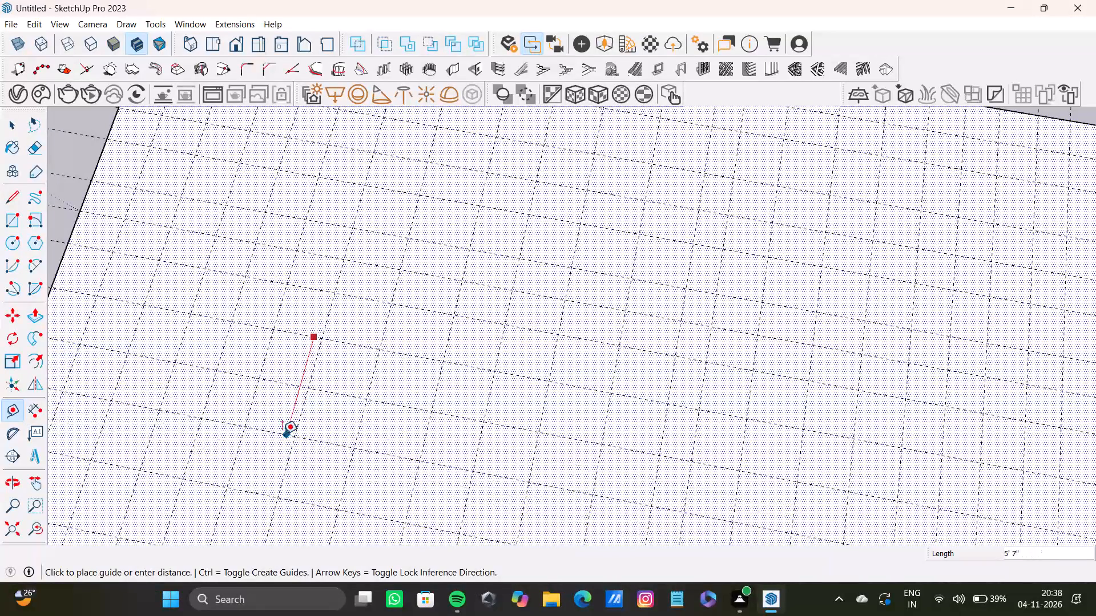
pyautogui.doubleClick(283, 437)
pyautogui.scroll(-1, 273, 503)
pyautogui.keyDown('shift'); pyautogui.moveTo(273, 503); pyautogui.dragTo(280, 398, button='middle'); pyautogui.keyUp('shift')
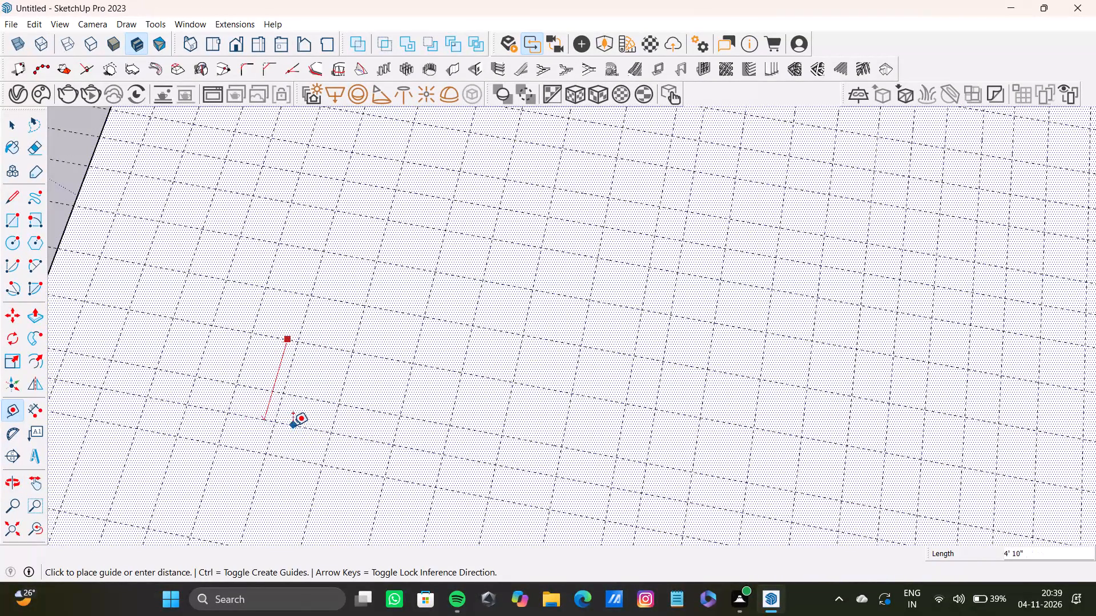
pyautogui.doubleClick(293, 425)
pyautogui.keyDown('shift'); pyautogui.moveTo(265, 495); pyautogui.dragTo(299, 387, button='middle'); pyautogui.keyUp('shift')
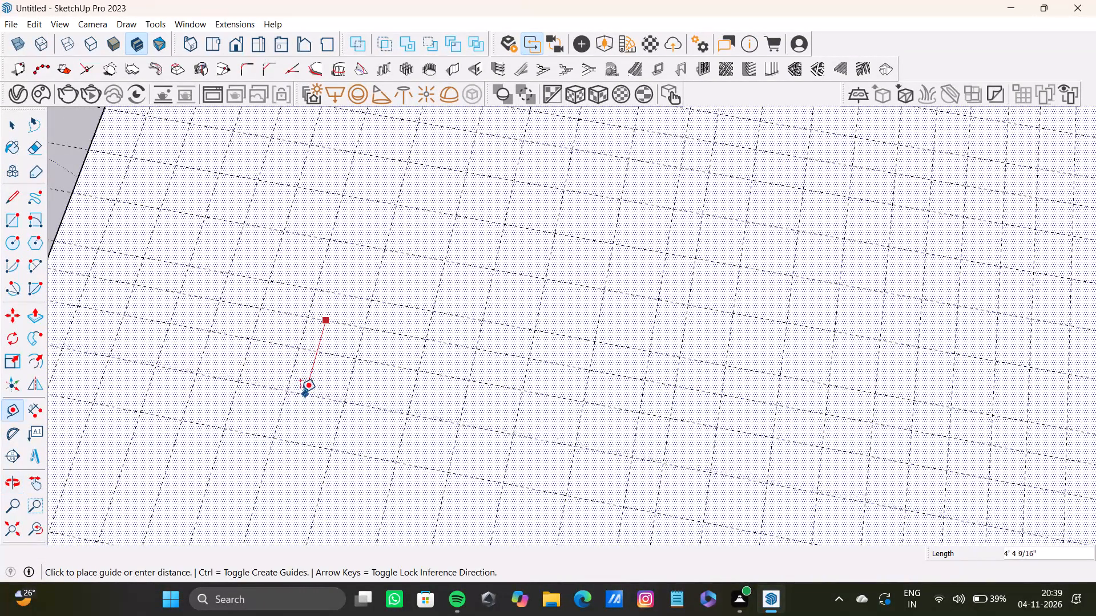
pyautogui.click(301, 395)
# Restart Tape Measure and place three more parallel guides deeper across the slab, with offsets of about 5 feet or more.
pyautogui.click(301, 400)
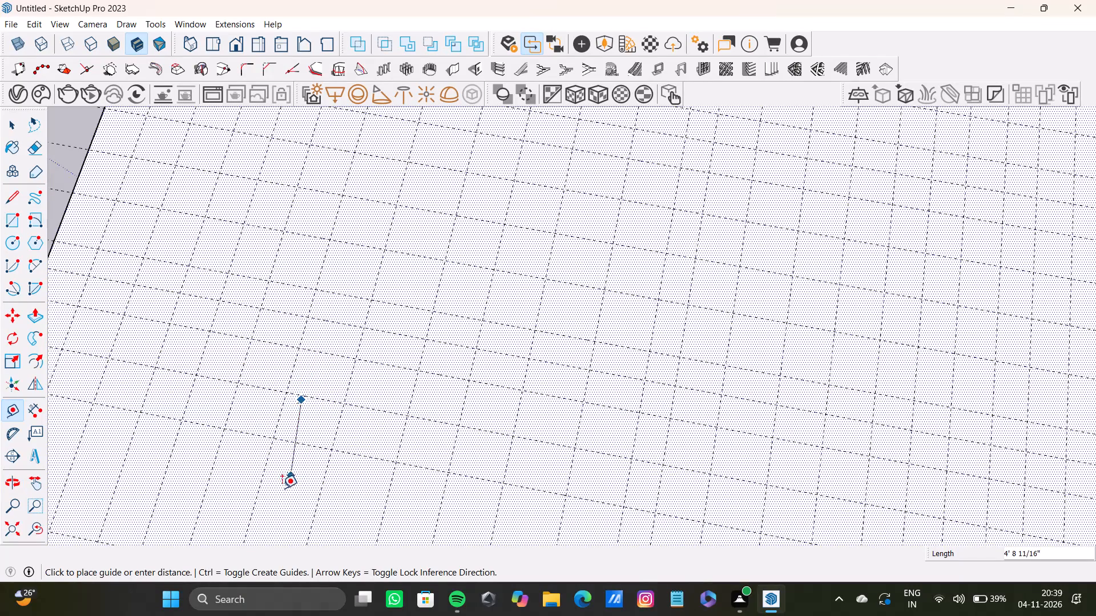
pyautogui.keyDown('shift'); pyautogui.middleClick(281, 490); pyautogui.keyUp('shift')
pyautogui.press('space')
pyautogui.press('t')
pyautogui.click(323, 403)
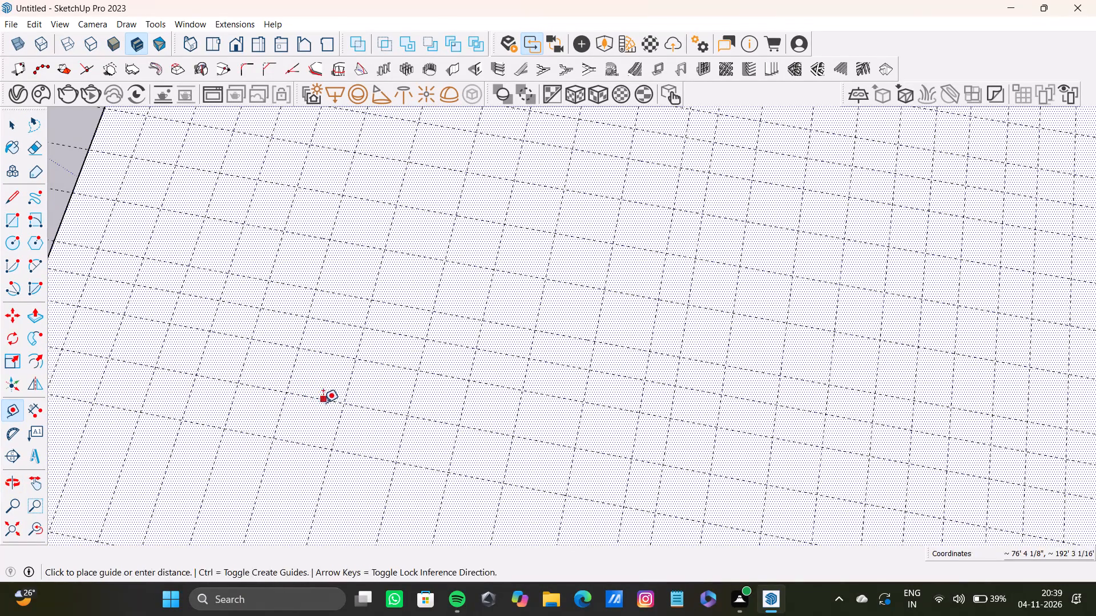
pyautogui.moveTo(304, 464); pyautogui.dragTo(304, 338, button='middle')
pyautogui.doubleClick(308, 379)
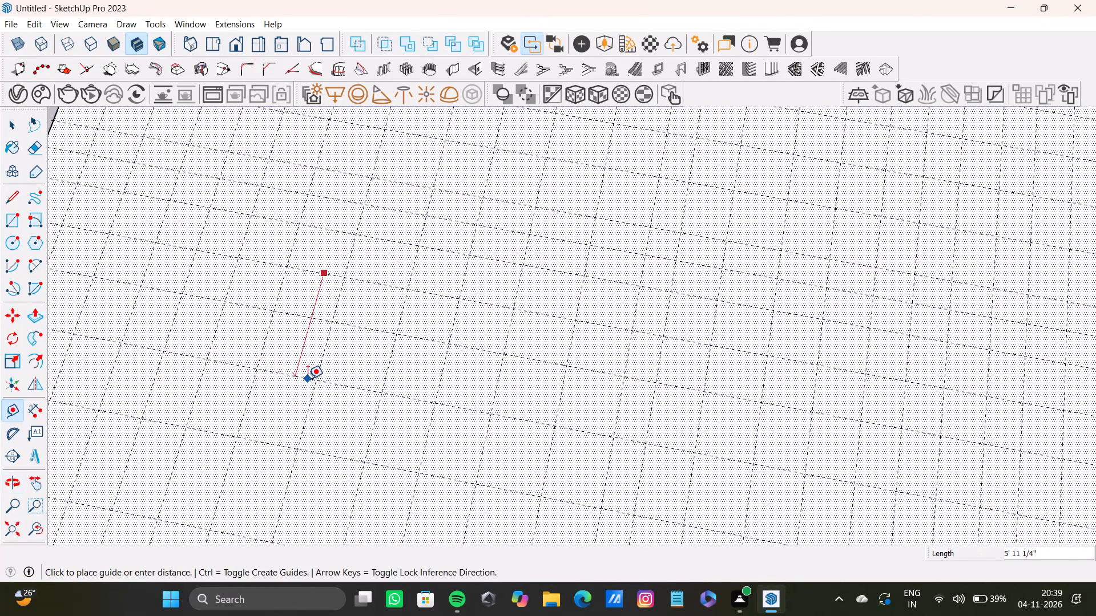
pyautogui.click(284, 498)
pyautogui.scroll(-1, 284, 498)
pyautogui.moveTo(284, 498); pyautogui.dragTo(293, 340, button='middle')
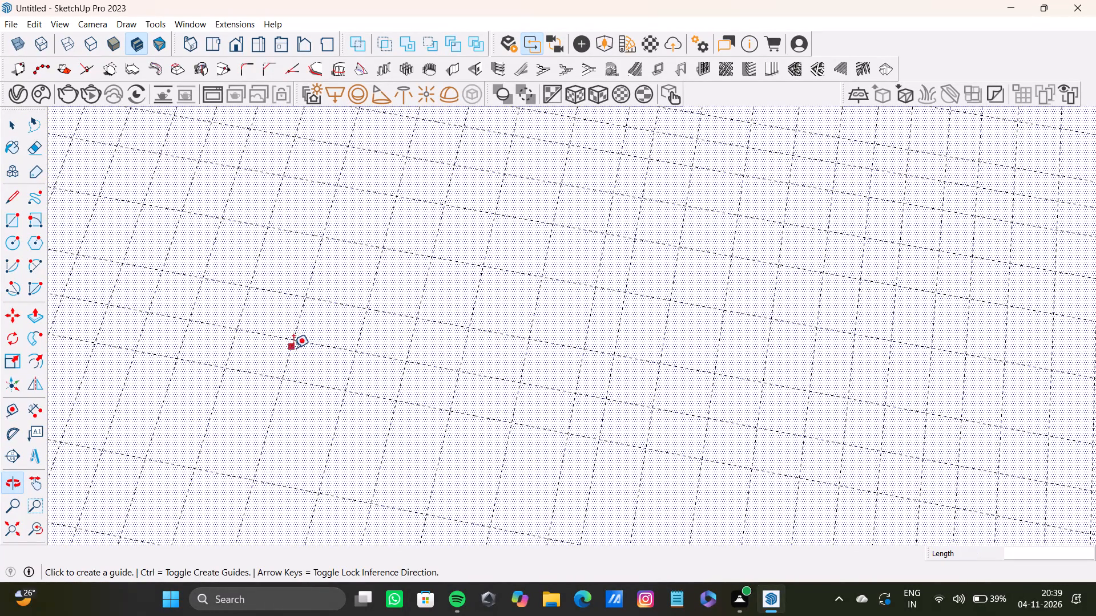
pyautogui.click(314, 343)
pyautogui.doubleClick(313, 439)
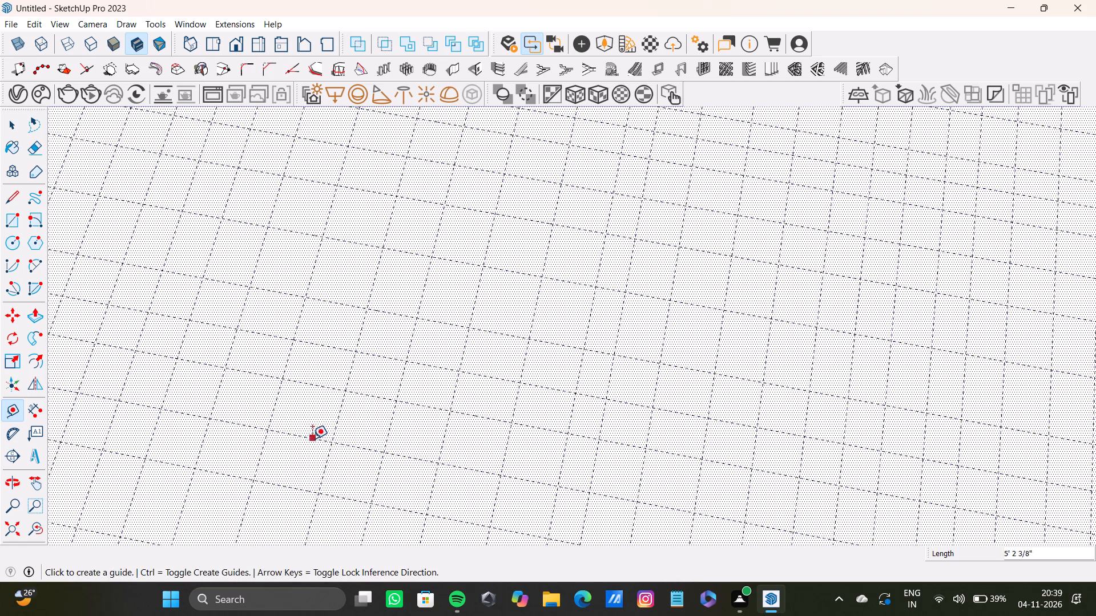
# Place five further parallel guides across the slab in the wide gaps, mostly about 3 to 5 feet apart, and end the Tape Measure run.
pyautogui.scroll(-2, 304, 466)
pyautogui.keyDown('shift'); pyautogui.moveTo(303, 468); pyautogui.dragTo(311, 338, button='middle'); pyautogui.keyUp('shift')
pyautogui.doubleClick(309, 388)
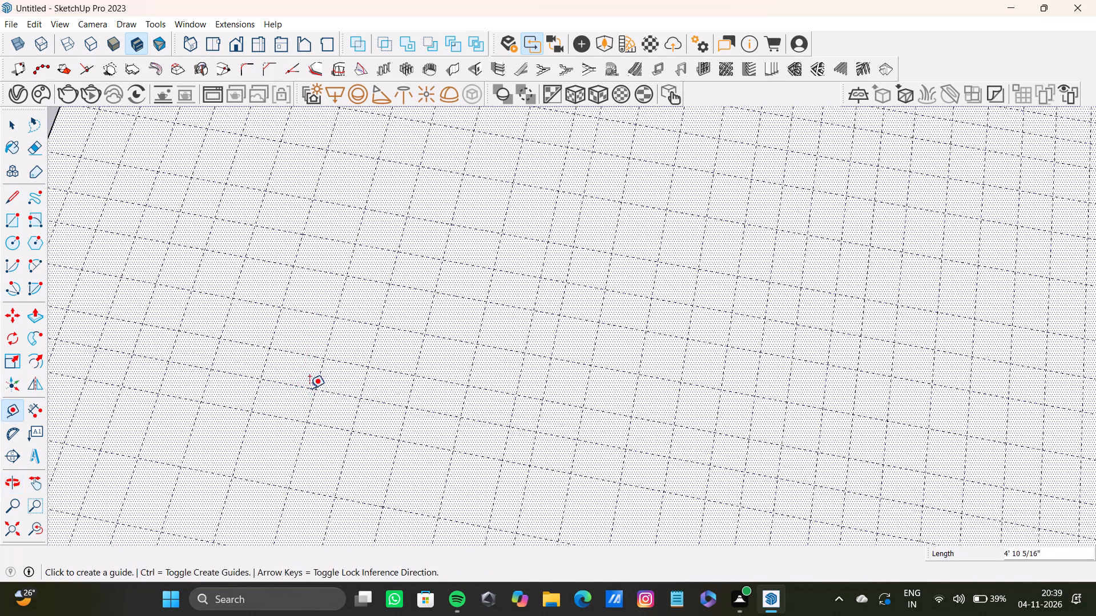
pyautogui.doubleClick(279, 451)
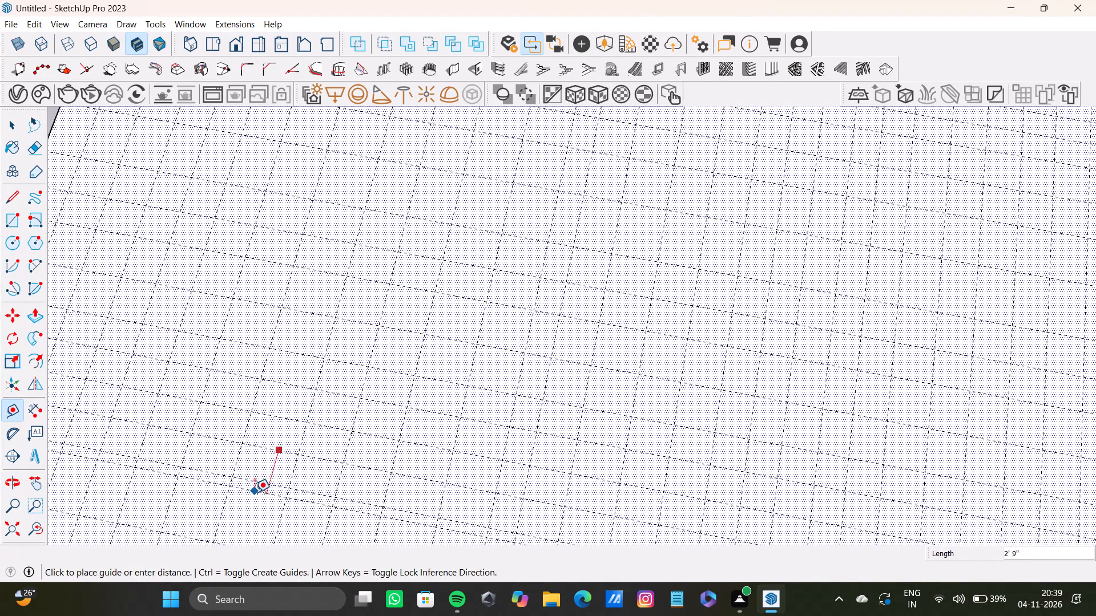
pyautogui.scroll(-2, 256, 491)
pyautogui.moveTo(256, 491); pyautogui.dragTo(259, 410, button='middle')
pyautogui.doubleClick(260, 432)
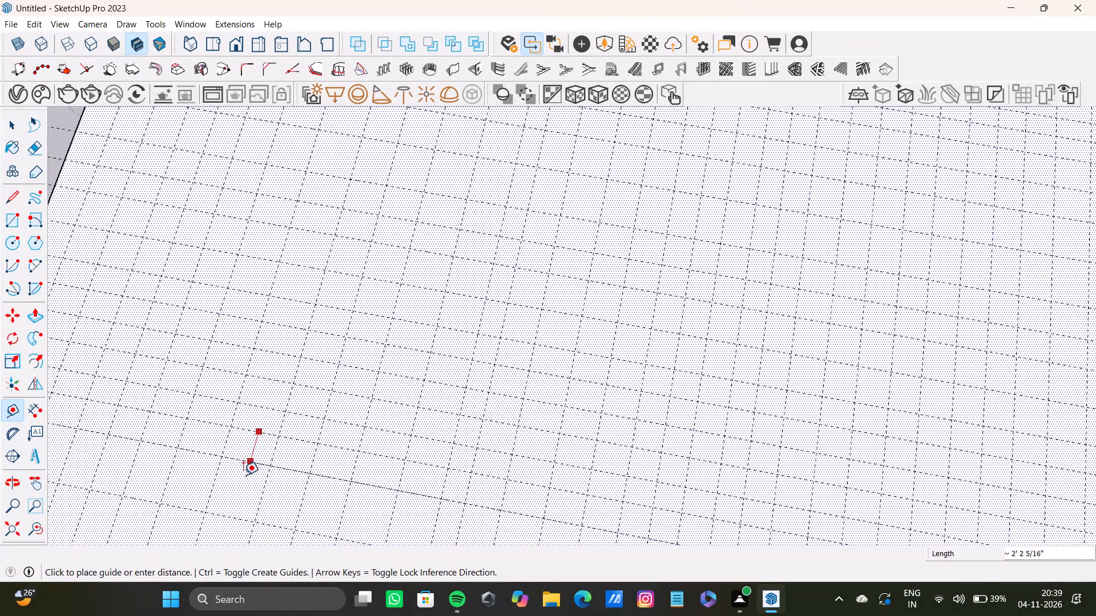
pyautogui.click(241, 487)
pyautogui.keyDown('shift'); pyautogui.moveTo(241, 484); pyautogui.dragTo(259, 287, button='middle'); pyautogui.keyUp('shift')
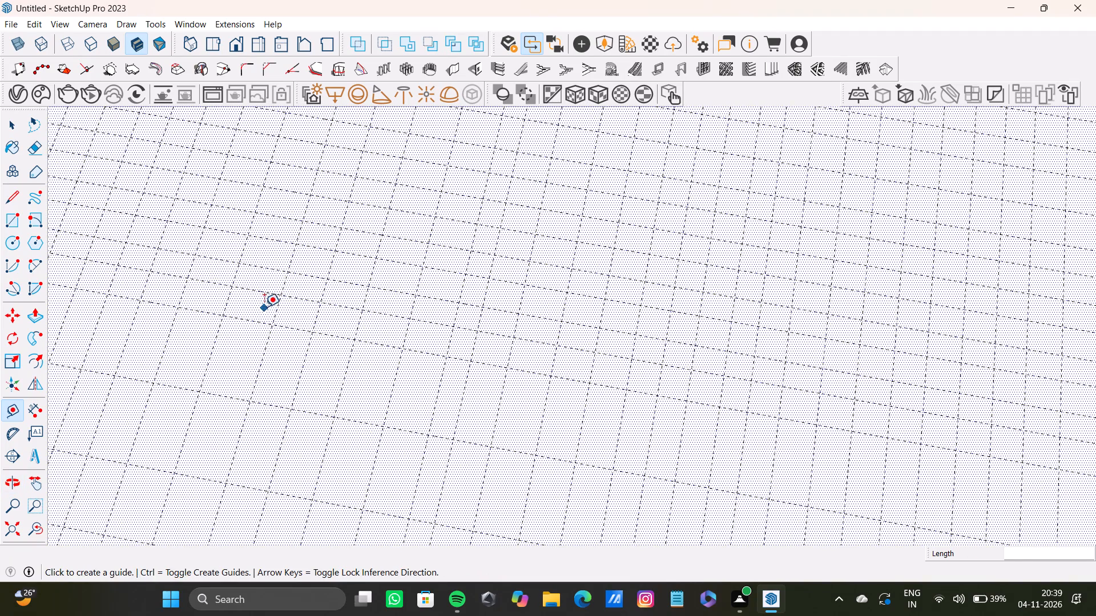
pyautogui.click(266, 297)
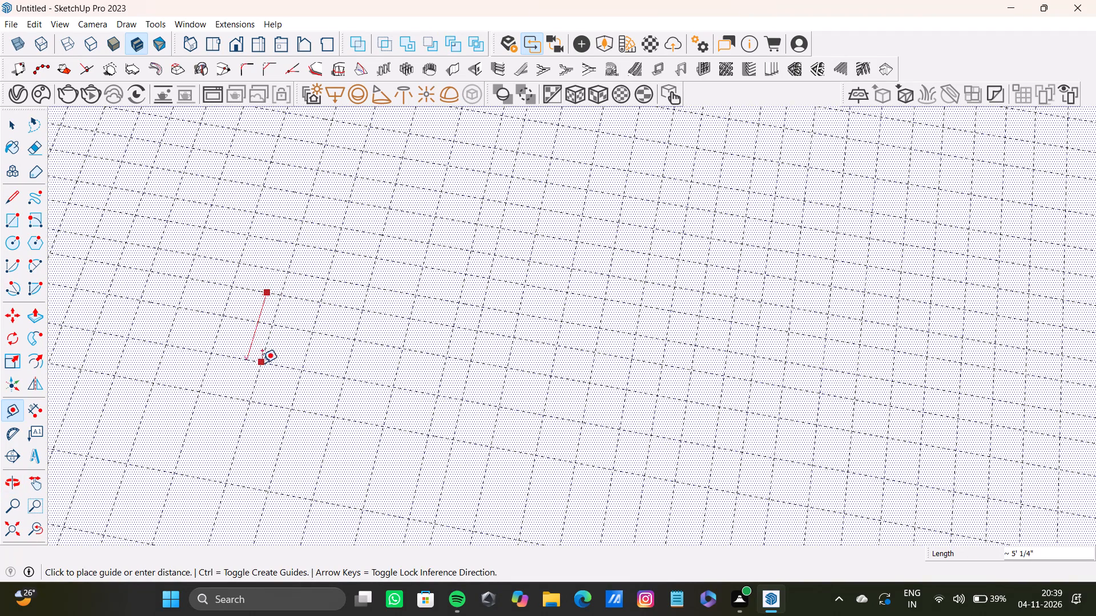
pyautogui.doubleClick(262, 363)
pyautogui.press('space')
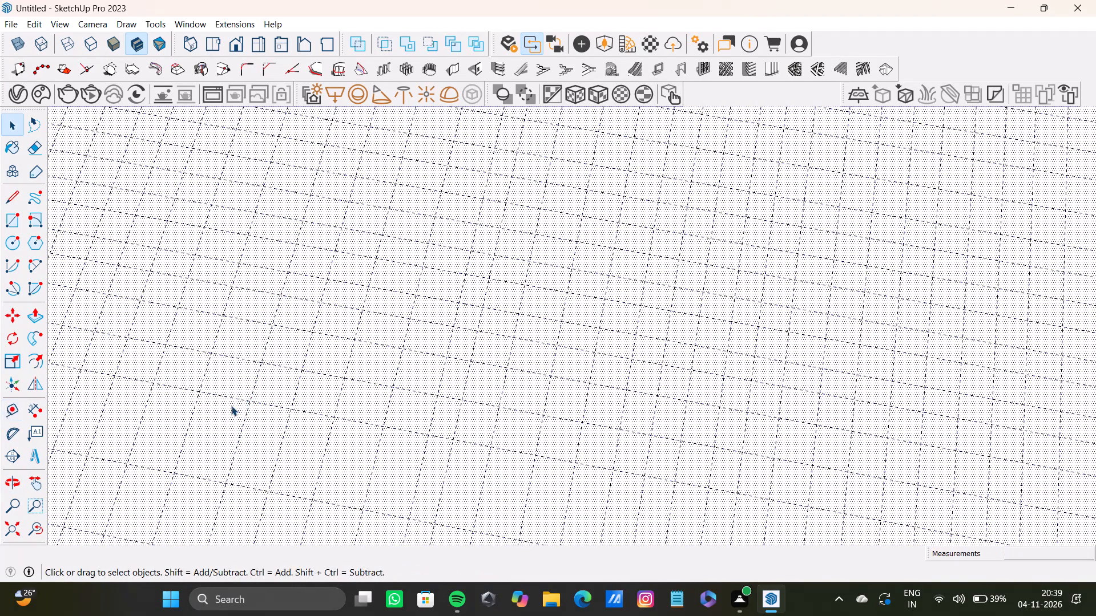
# Start Tape Measure and place four more parallel guides deeper across the slab, offset about 3 to 6 feet from one another.
pyautogui.press('t')
pyautogui.click(240, 358)
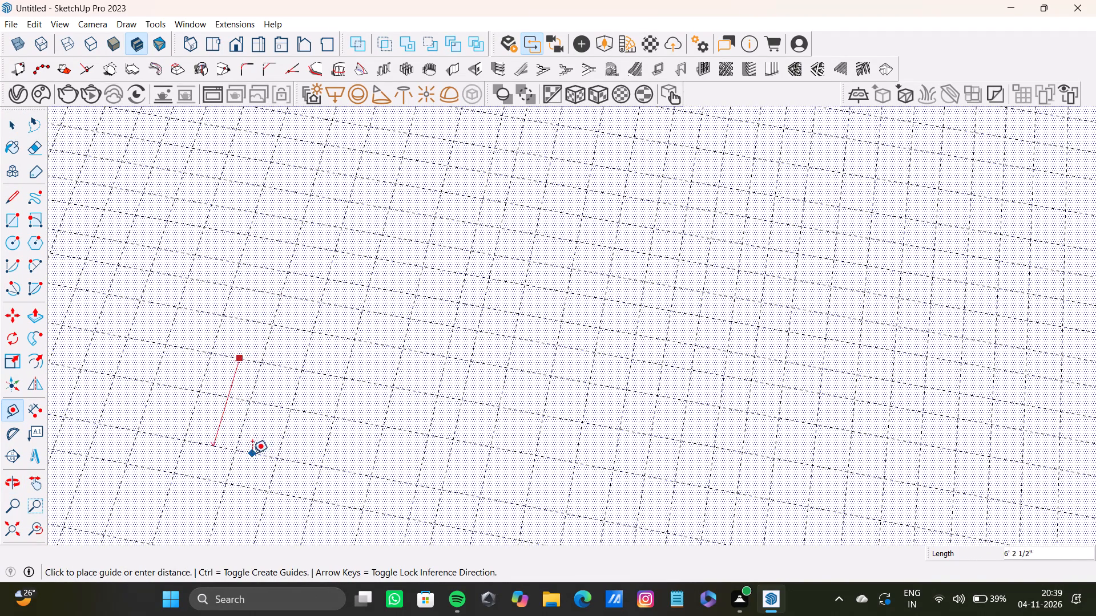
pyautogui.doubleClick(256, 445)
pyautogui.moveTo(229, 502); pyautogui.dragTo(238, 419, button='middle')
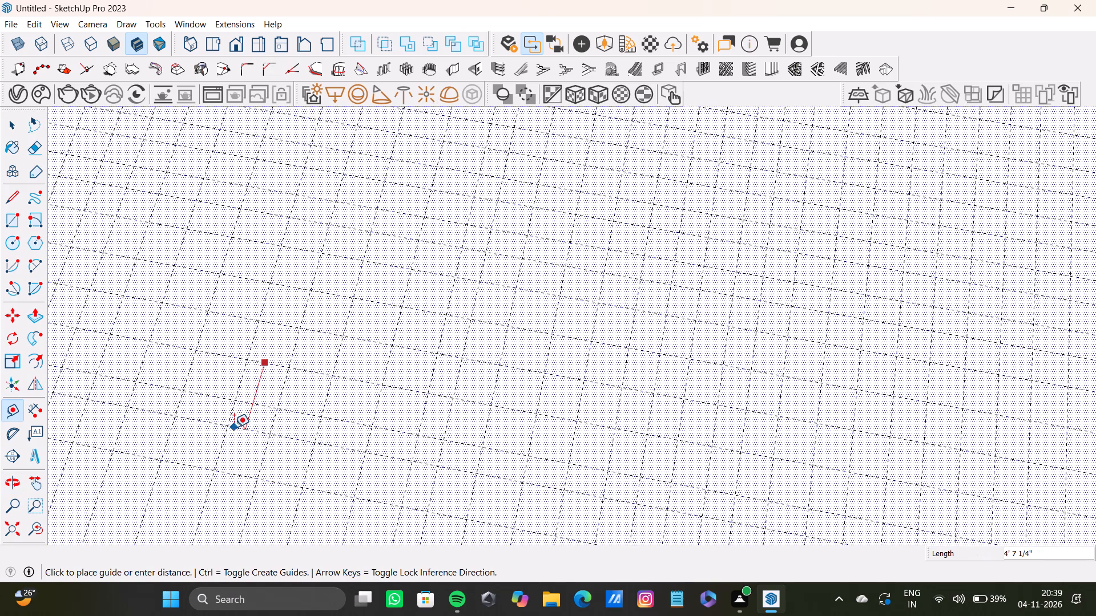
pyautogui.doubleClick(233, 431)
pyautogui.moveTo(216, 504); pyautogui.dragTo(218, 422, button='middle')
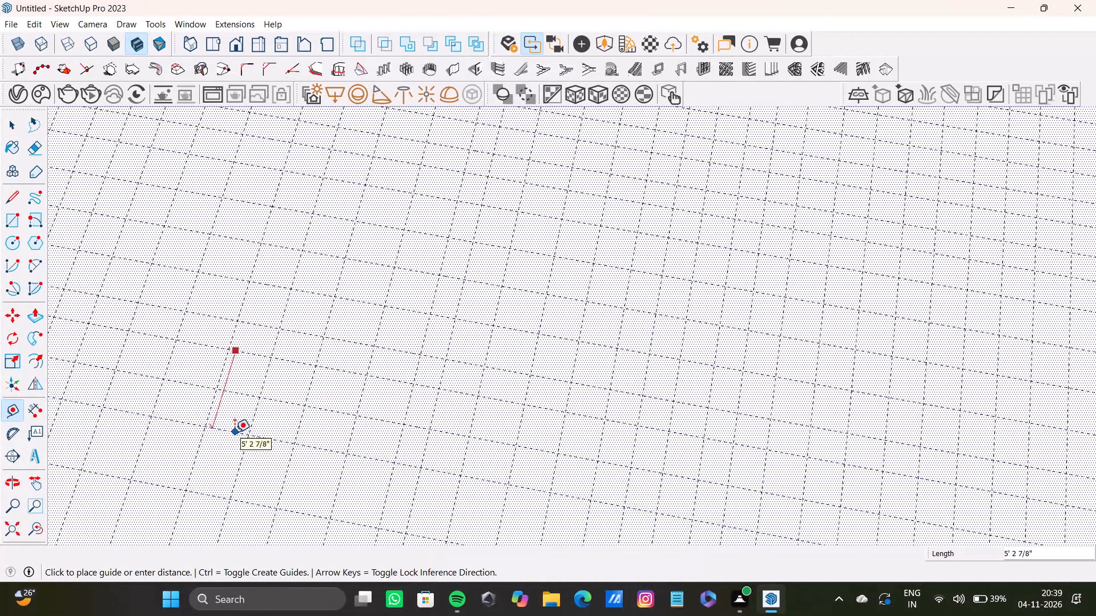
pyautogui.doubleClick(234, 432)
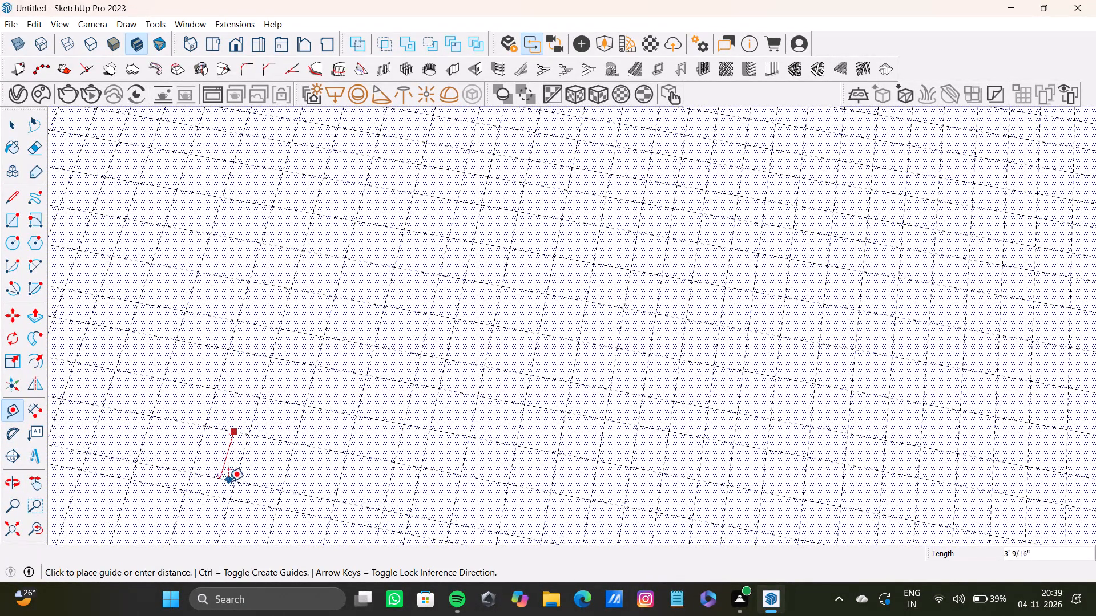
pyautogui.click(231, 468)
# Continue across the slab with two more parallel guides, the first offset about 4 feet from its starting guide.
pyautogui.scroll(-2, 232, 468)
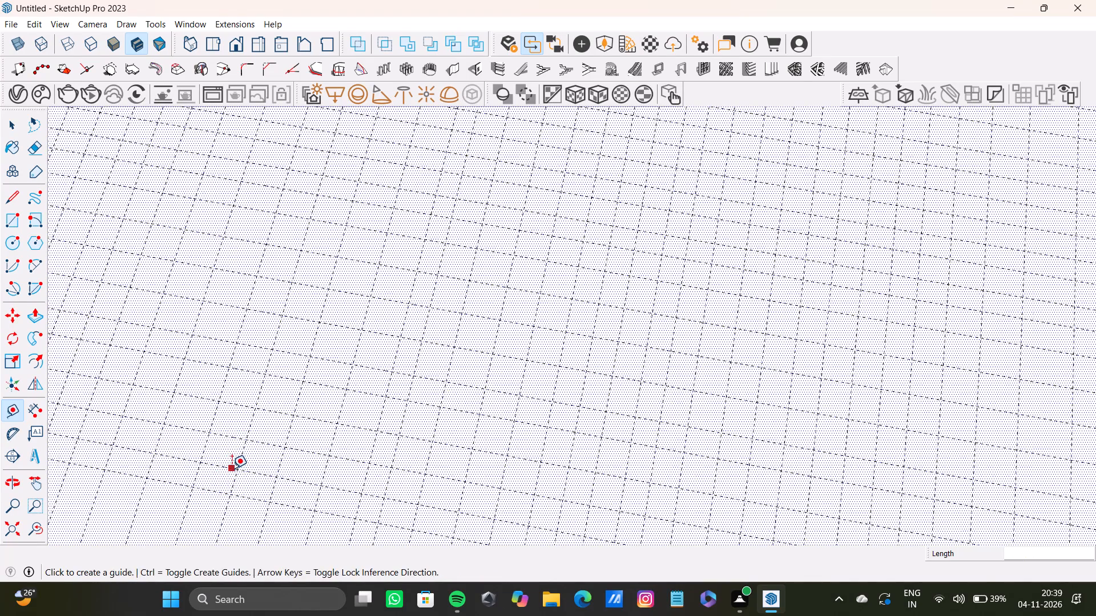
pyautogui.keyDown('shift'); pyautogui.moveTo(232, 468); pyautogui.dragTo(249, 351, button='middle'); pyautogui.keyUp('shift')
pyautogui.scroll(3, 244, 363)
pyautogui.click(248, 348)
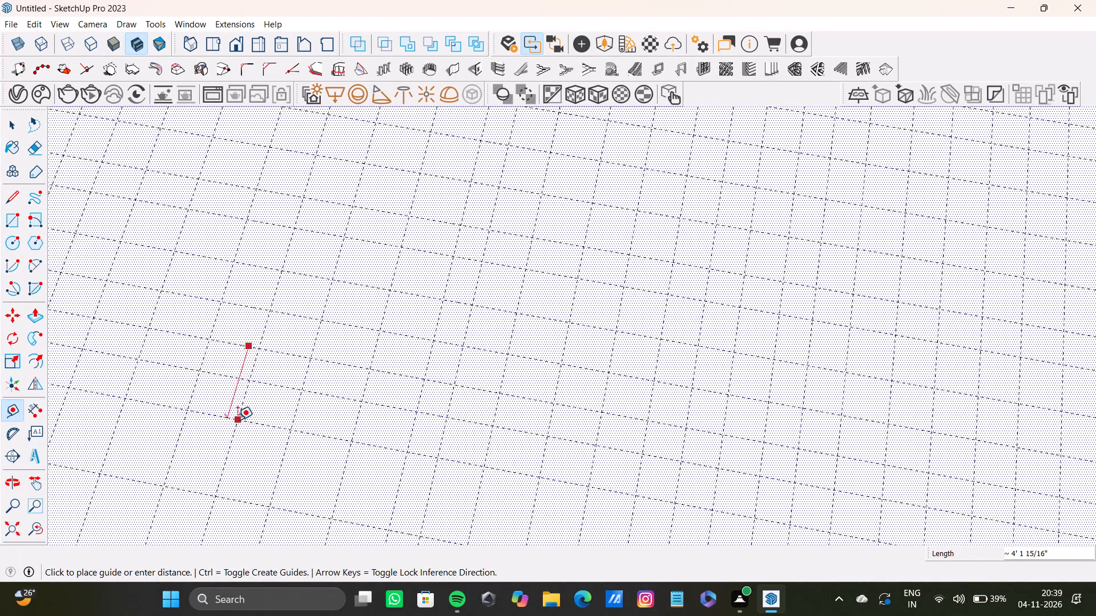
pyautogui.click(239, 420)
pyautogui.click(225, 418)
pyautogui.click(223, 457)
# Place a chain of three more parallel guides further across the slab, each measured from the guide before it.
pyautogui.scroll(-2, 223, 456)
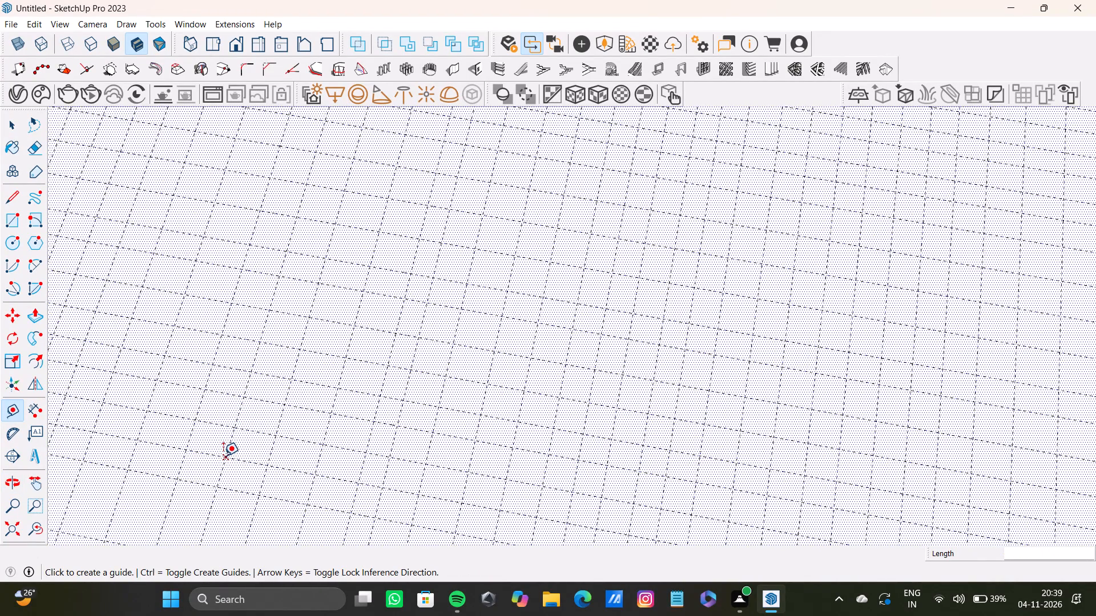
pyautogui.scroll(-6, 223, 456)
pyautogui.moveTo(222, 455); pyautogui.dragTo(110, 425, button='middle')
pyautogui.scroll(3, 135, 360)
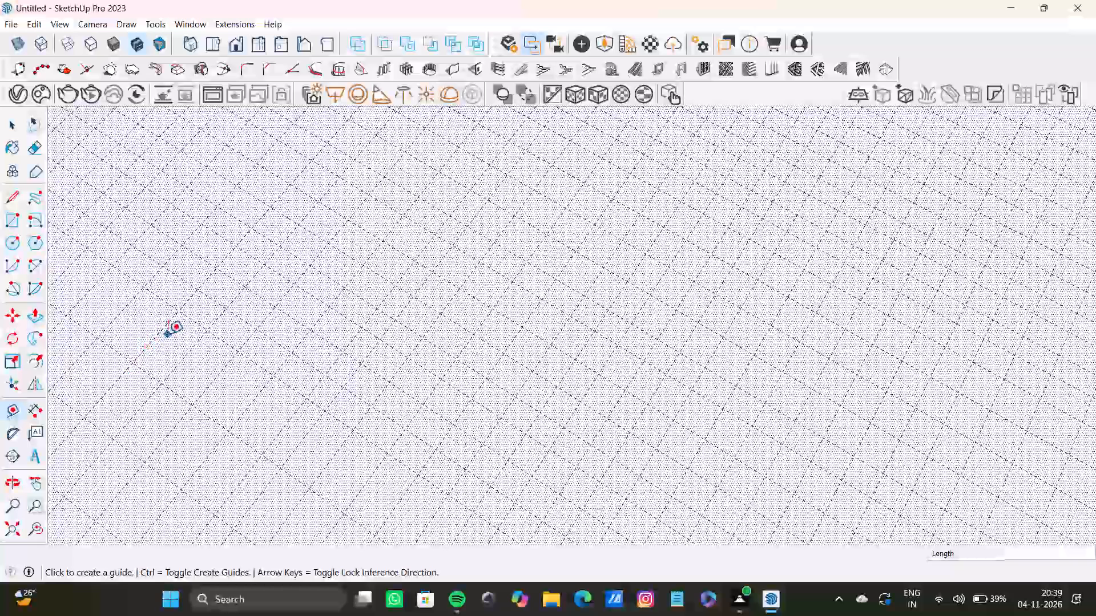
pyautogui.scroll(2, 168, 334)
pyautogui.click(192, 320)
pyautogui.doubleClick(178, 345)
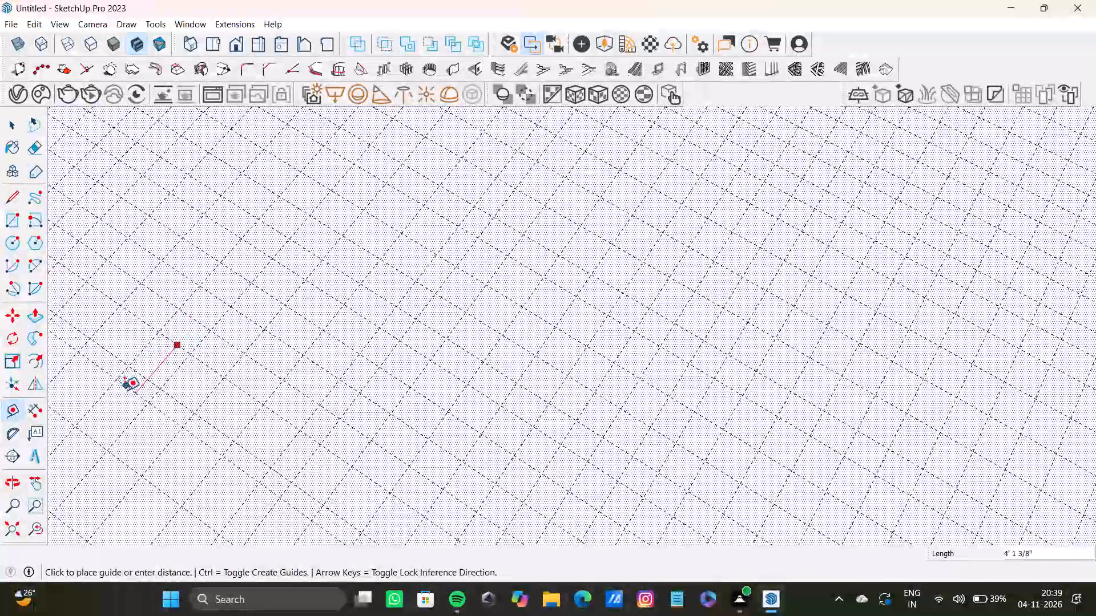
pyautogui.doubleClick(120, 397)
pyautogui.click(60, 460)
# Place four more parallel guides in the next wide gaps of the slab grid, at offsets of up to about 4 feet.
pyautogui.scroll(-3, 83, 448)
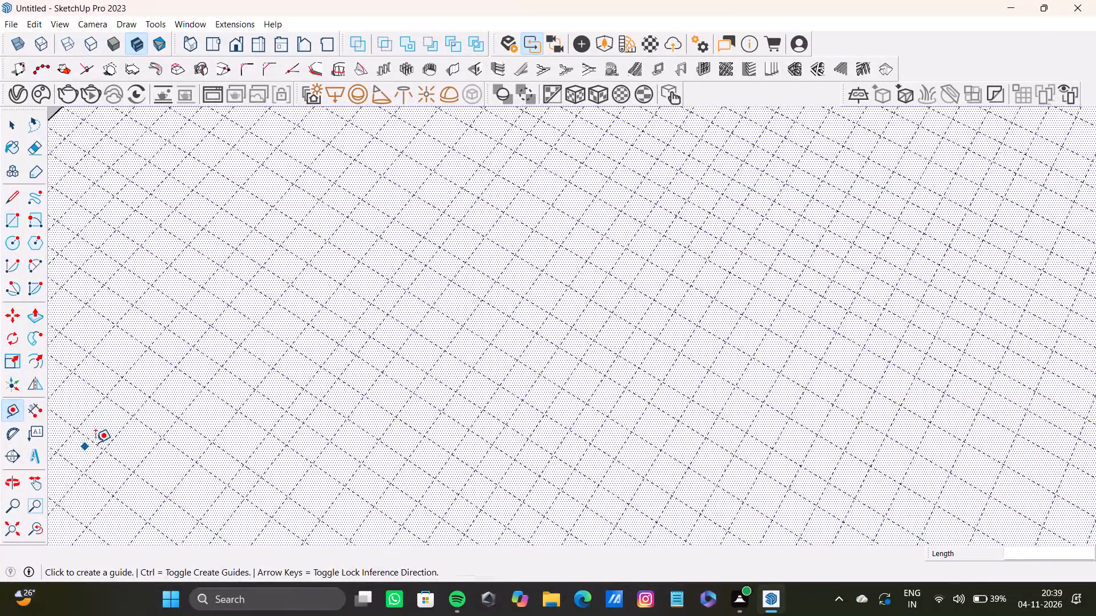
pyautogui.scroll(-3, 95, 443)
pyautogui.moveTo(111, 429); pyautogui.dragTo(362, 234, button='middle')
pyautogui.click(315, 281)
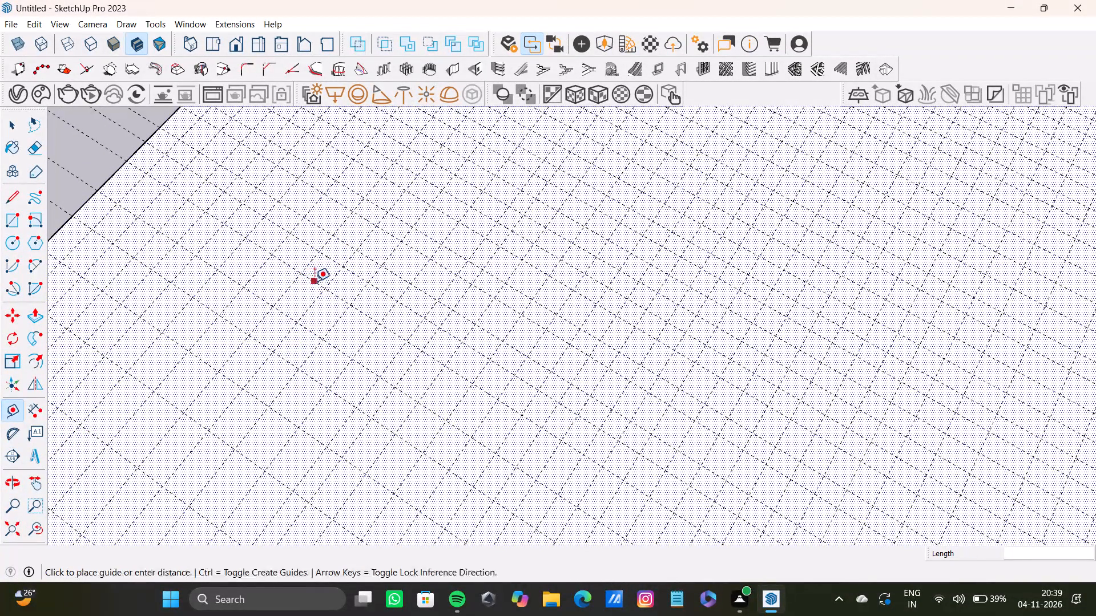
pyautogui.doubleClick(308, 300)
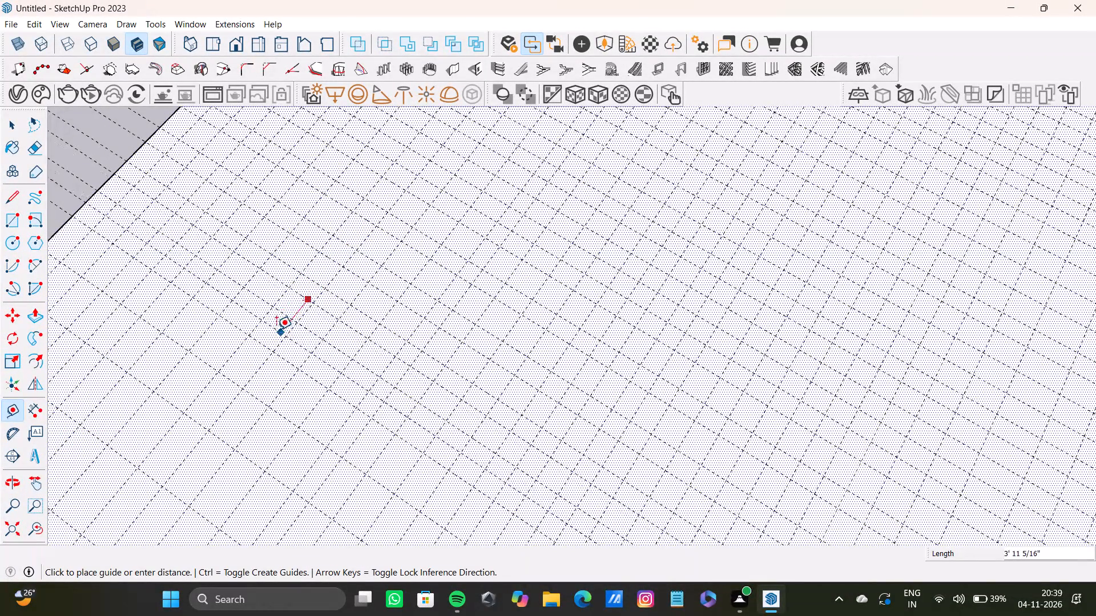
pyautogui.doubleClick(276, 330)
pyautogui.doubleClick(245, 364)
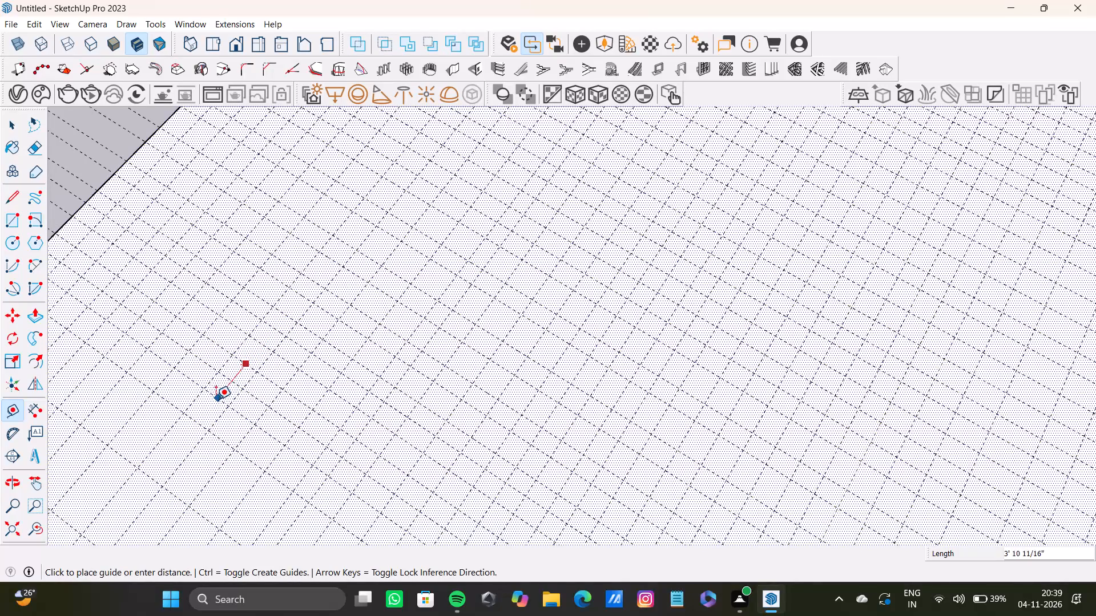
pyautogui.click(213, 403)
# Place five further parallel guides across the slab, with offsets ranging from about 2 to 6 feet.
pyautogui.moveTo(217, 401); pyautogui.dragTo(237, 257, button='middle')
pyautogui.keyDown('shift'); pyautogui.scroll(-1, 237, 257); pyautogui.keyUp('shift')
pyautogui.click(240, 293)
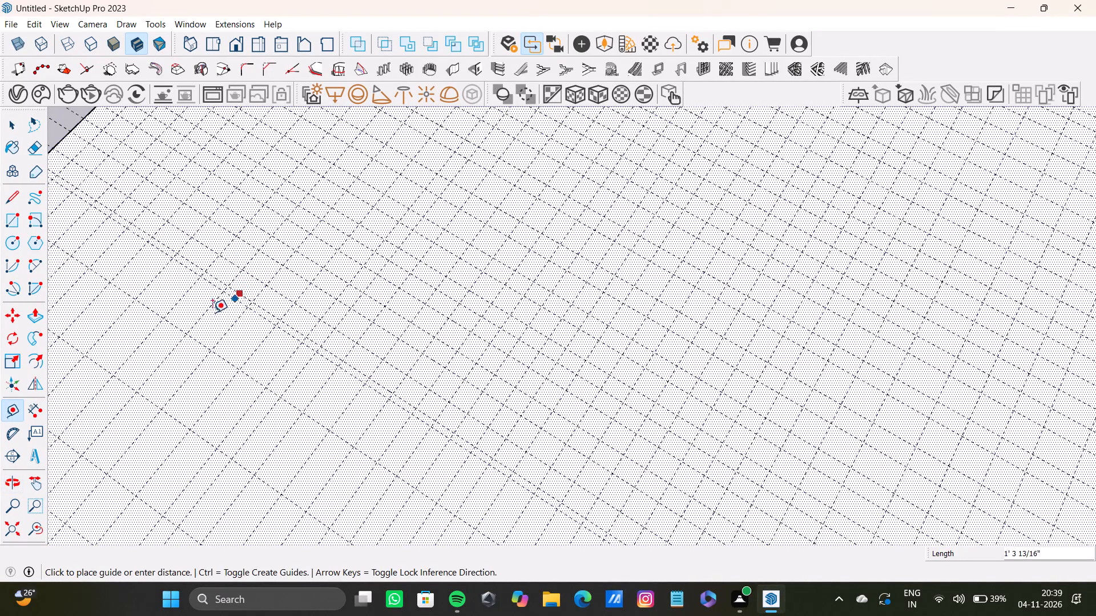
pyautogui.doubleClick(215, 315)
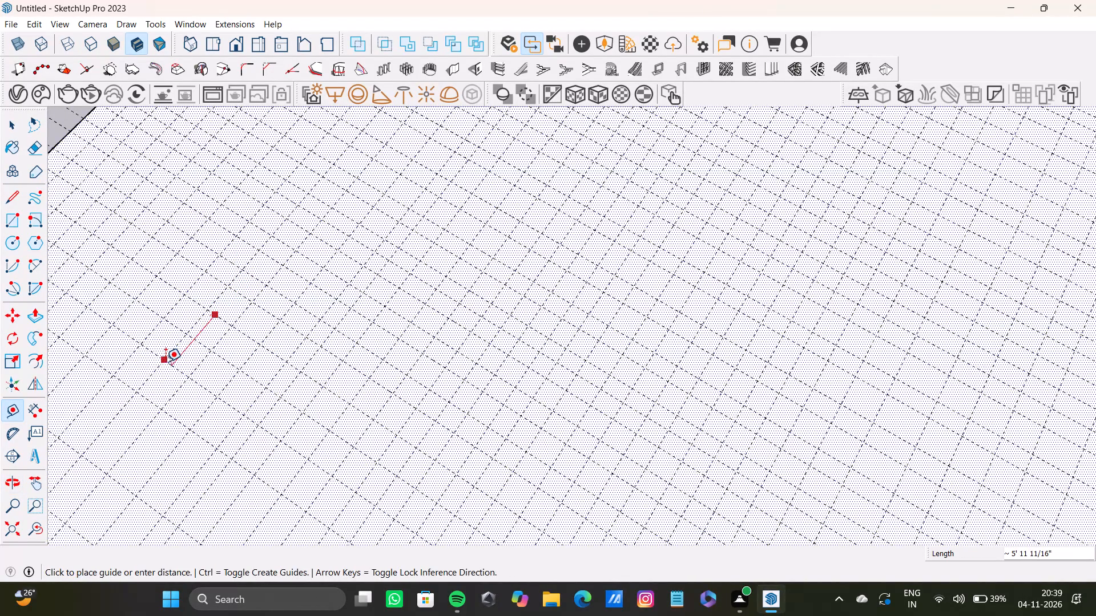
pyautogui.click(166, 362)
pyautogui.moveTo(165, 359); pyautogui.dragTo(240, 284, button='middle')
pyautogui.scroll(3, 251, 314)
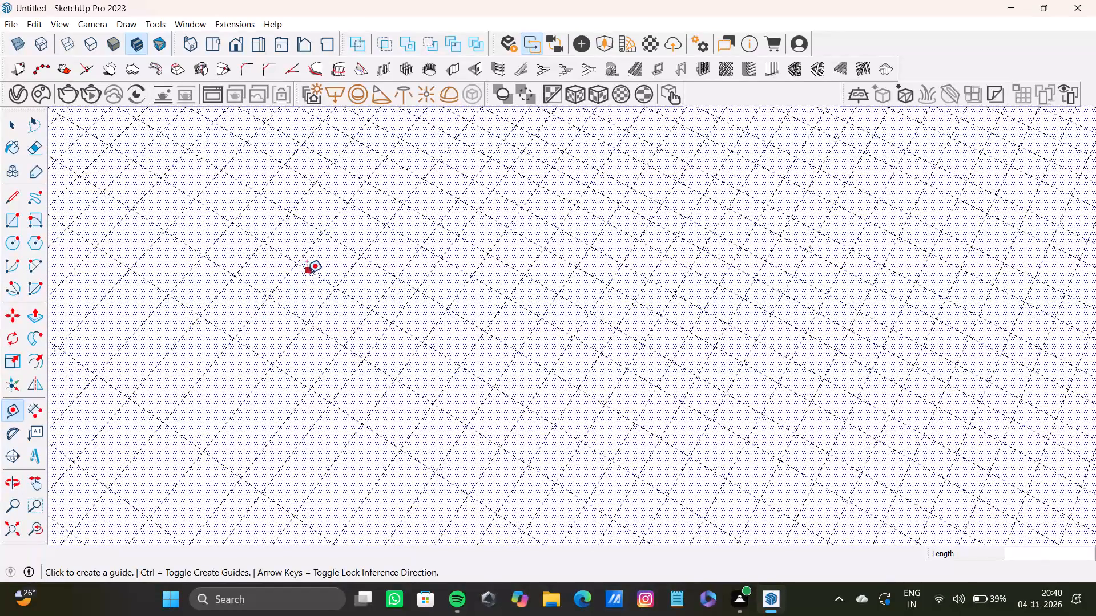
pyautogui.click(307, 273)
pyautogui.click(281, 335)
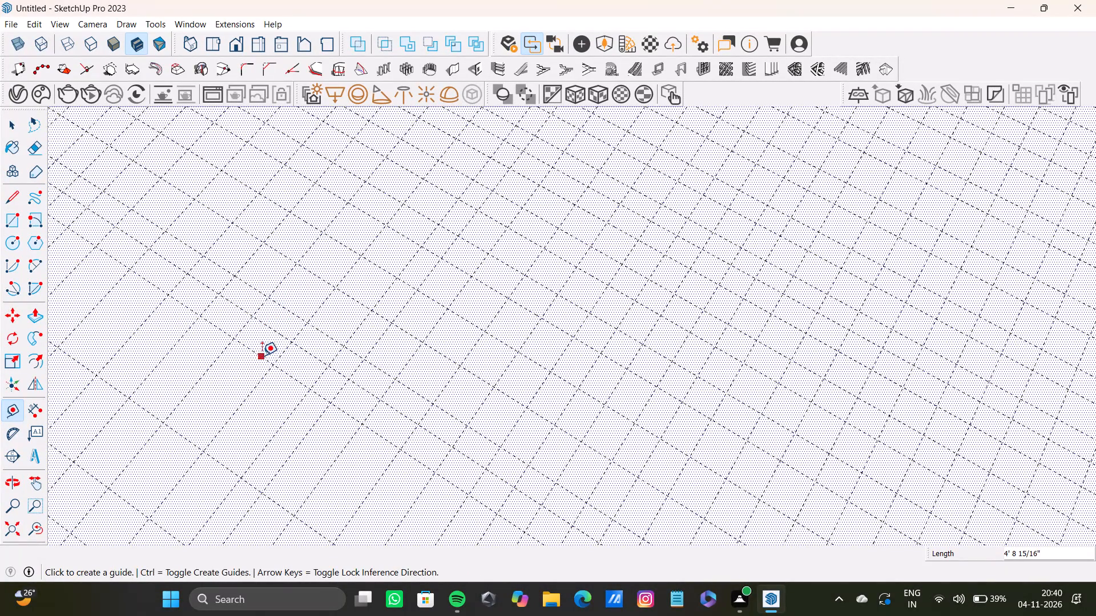
pyautogui.click(261, 355)
pyautogui.doubleClick(241, 376)
pyautogui.click(209, 398)
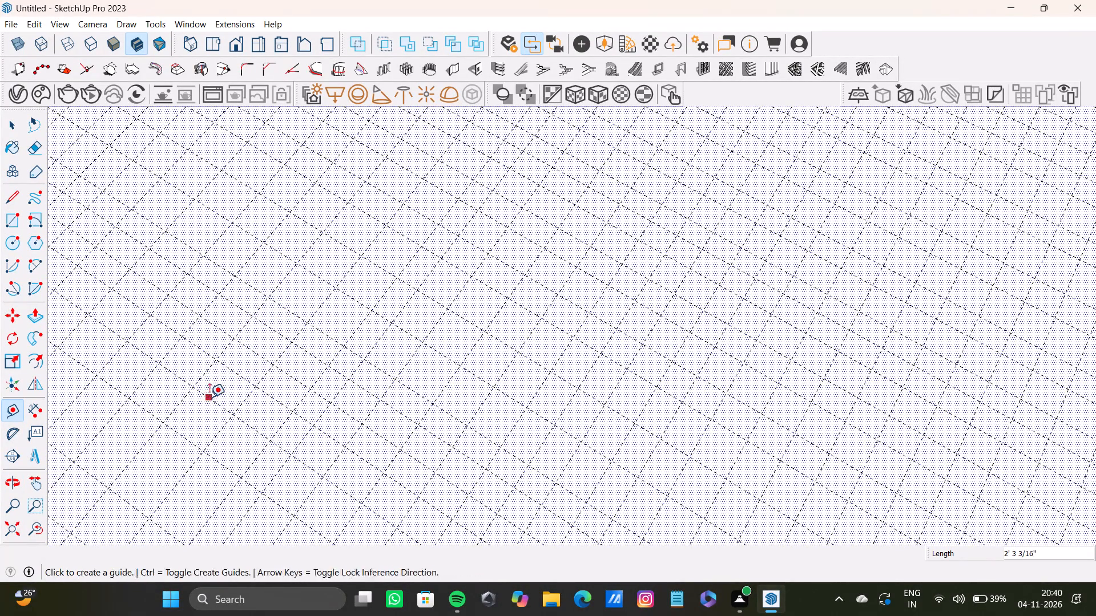
# Fill the next stretch of the slab with three closer parallel guides, about 1 to 2 feet apart.
pyautogui.keyDown('shift'); pyautogui.moveTo(210, 396); pyautogui.dragTo(233, 278, button='middle'); pyautogui.keyUp('shift')
pyautogui.click(242, 286)
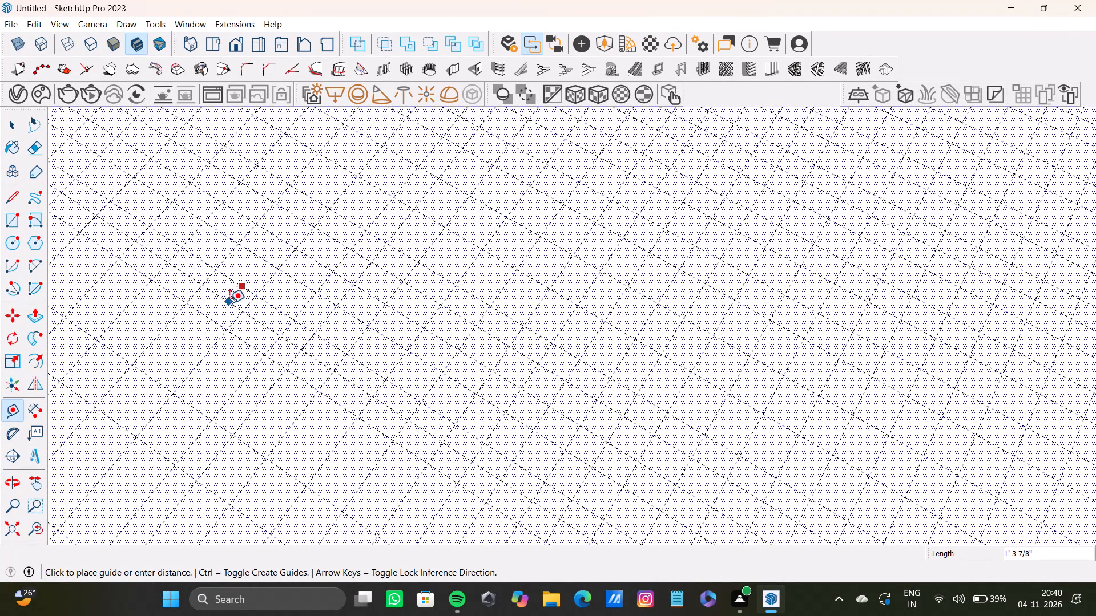
pyautogui.click(229, 303)
pyautogui.click(211, 320)
pyautogui.doubleClick(186, 342)
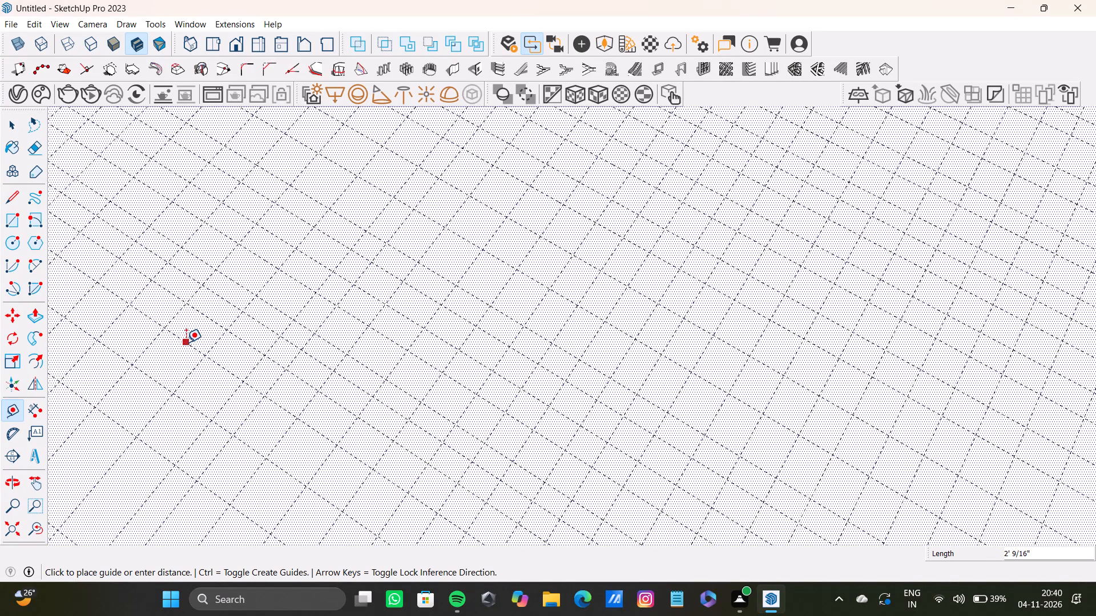
pyautogui.click(167, 359)
# Extend the closely spaced parallel guides into the next wide gaps, using offsets of about 1 to 2 feet.
pyautogui.moveTo(169, 359); pyautogui.dragTo(262, 197, button='middle')
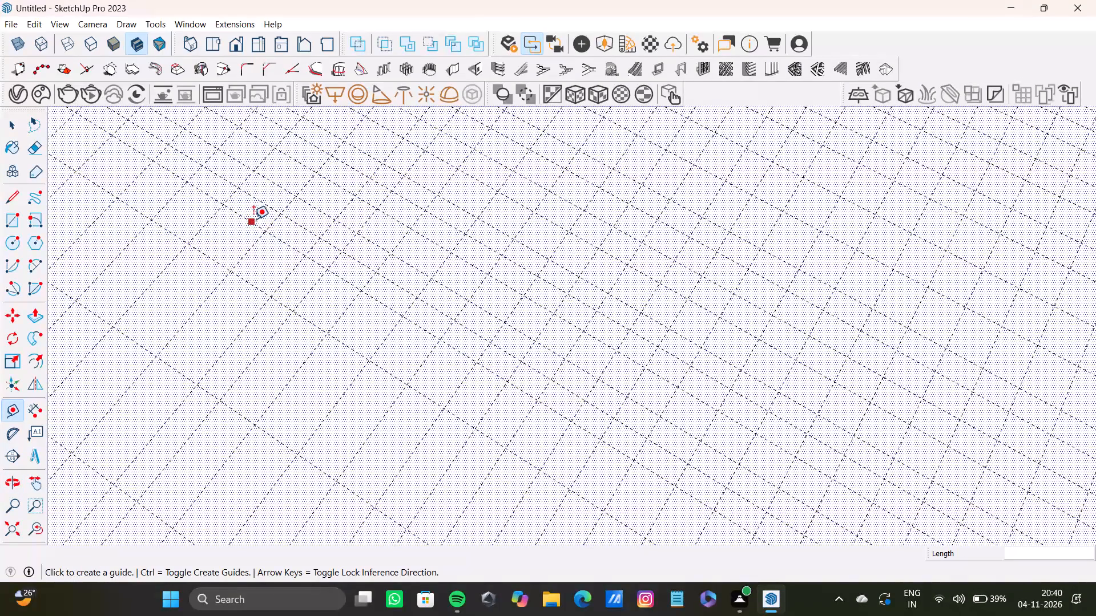
pyautogui.click(253, 219)
pyautogui.click(242, 242)
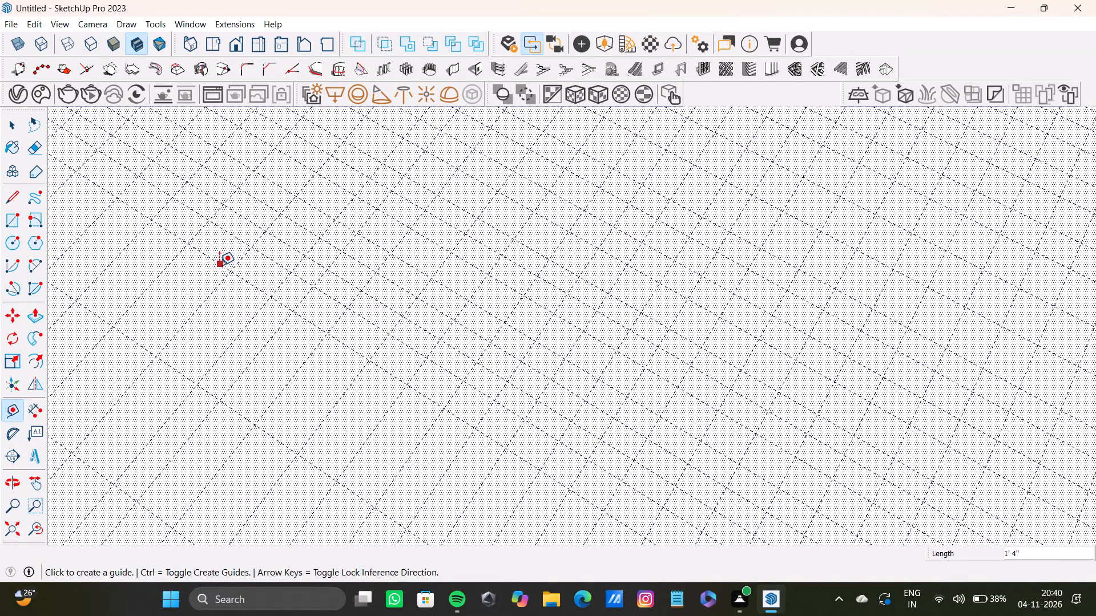
pyautogui.click(219, 265)
pyautogui.doubleClick(196, 283)
pyautogui.click(178, 313)
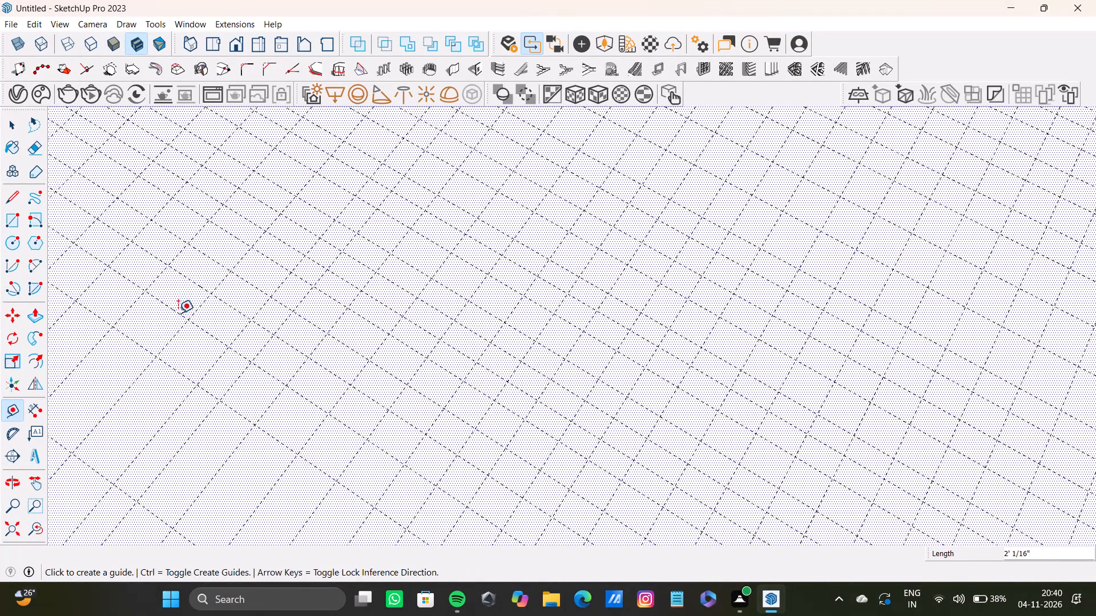
pyautogui.moveTo(178, 313); pyautogui.dragTo(172, 321)
pyautogui.click(108, 361)
# Restart Tape Measure and place four more parallel guides in the next open bands, the first offset about 2 feet.
pyautogui.scroll(-3, 107, 364)
pyautogui.keyDown('shift'); pyautogui.moveTo(107, 364); pyautogui.dragTo(259, 200, button='middle'); pyautogui.keyUp('shift')
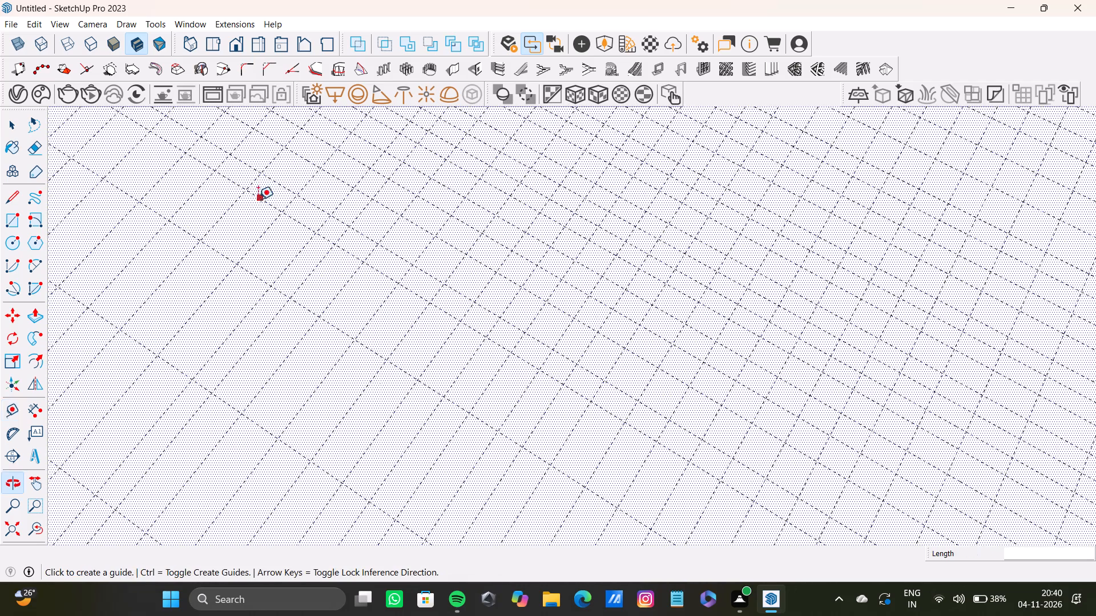
pyautogui.scroll(3, 232, 221)
pyautogui.click(277, 189)
pyautogui.press('space')
pyautogui.press('t')
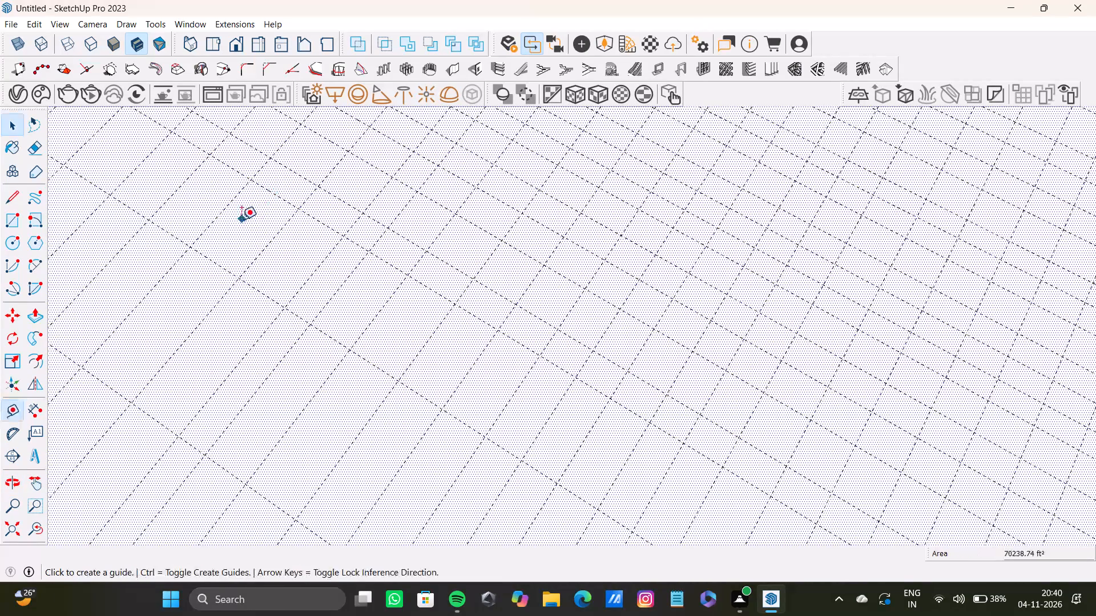
pyautogui.moveTo(280, 200); pyautogui.dragTo(269, 214)
pyautogui.click(259, 229)
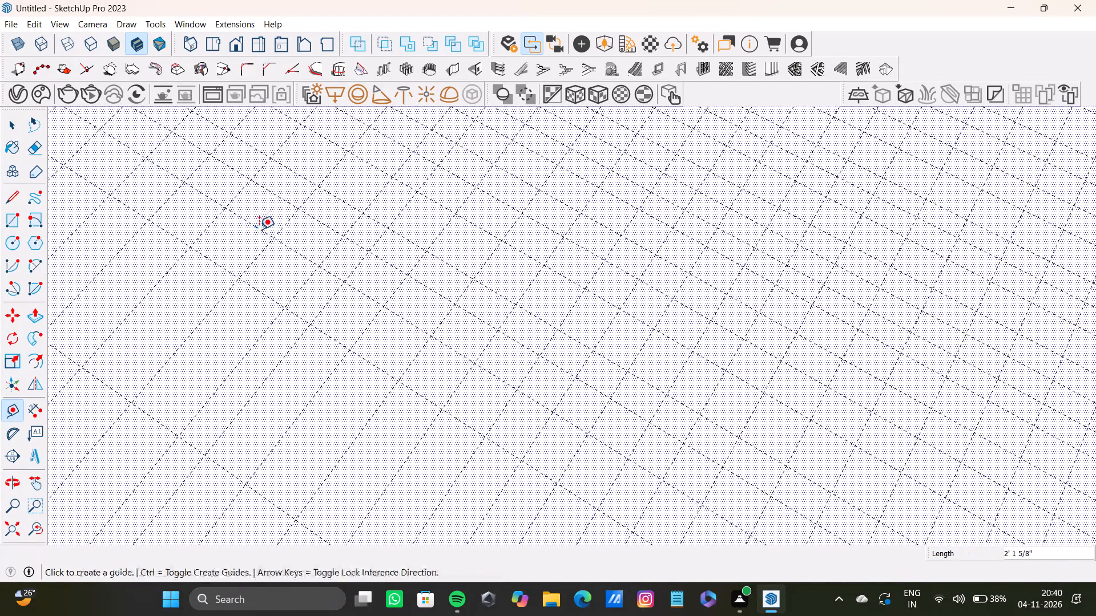
pyautogui.click(259, 229)
pyautogui.doubleClick(196, 287)
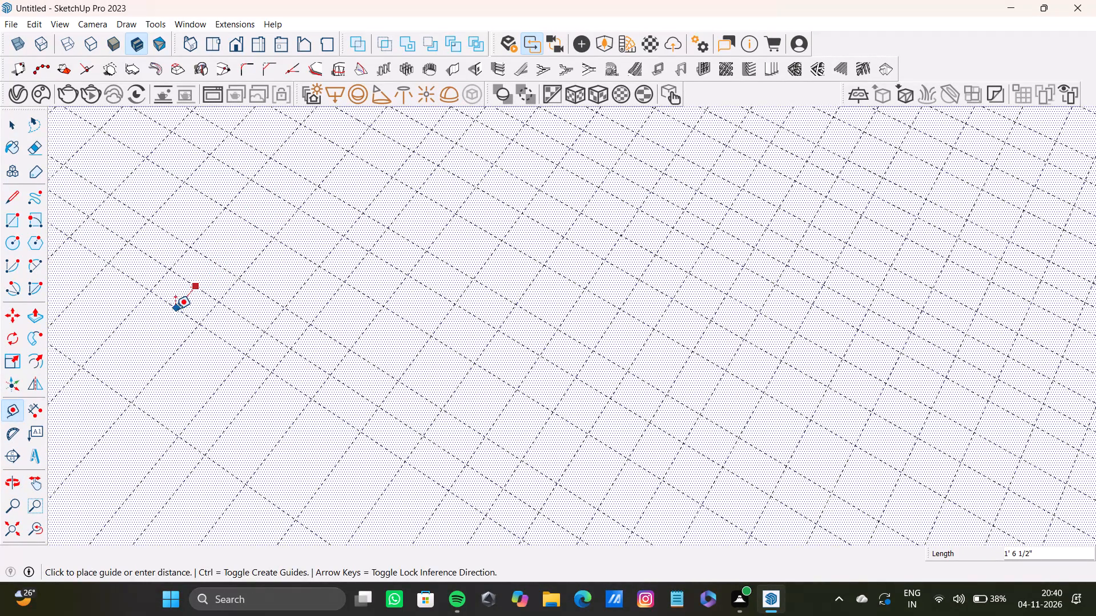
pyautogui.doubleClick(175, 309)
pyautogui.click(148, 351)
# Add two more parallel guides to the next open stretch of the slab grid, about 2 feet apart.
pyautogui.scroll(-5, 161, 342)
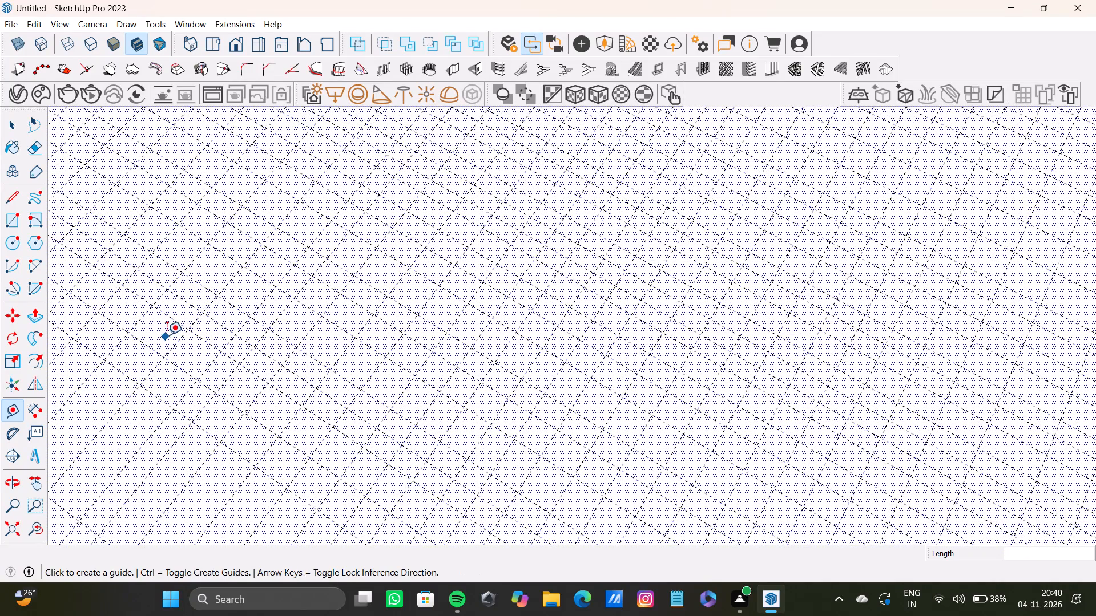
pyautogui.scroll(-4, 167, 335)
pyautogui.scroll(6, 174, 375)
pyautogui.click(152, 380)
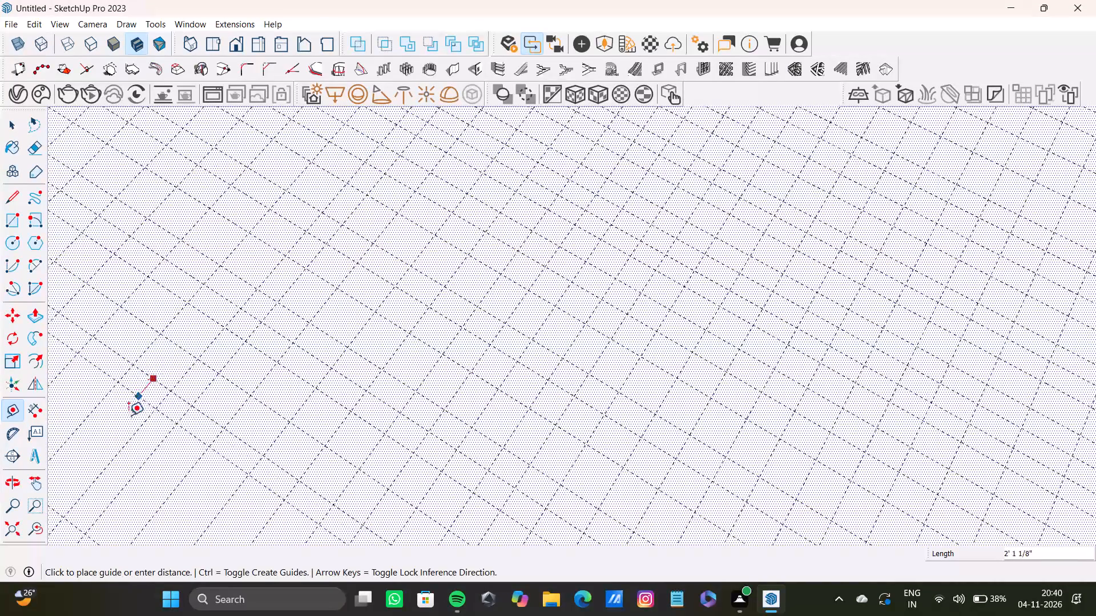
pyautogui.doubleClick(143, 411)
pyautogui.click(115, 439)
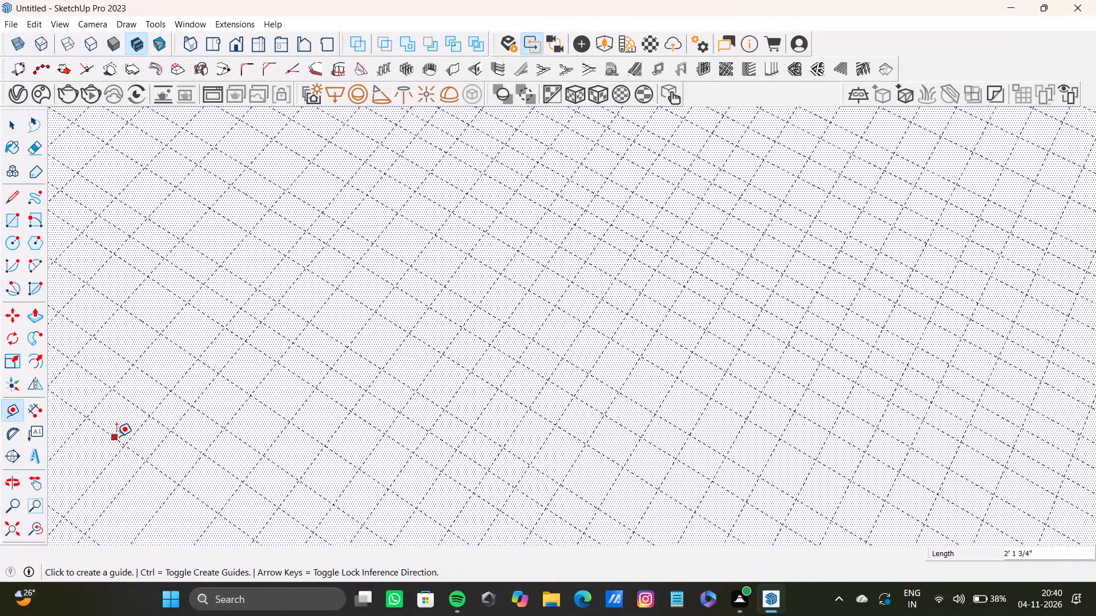
# Place six more parallel guides across the following wide gaps of the slab, spaced about 2 feet apart.
pyautogui.scroll(-3, 116, 436)
pyautogui.moveTo(117, 436); pyautogui.dragTo(340, 271, button='middle')
pyautogui.scroll(2, 309, 286)
pyautogui.click(342, 266)
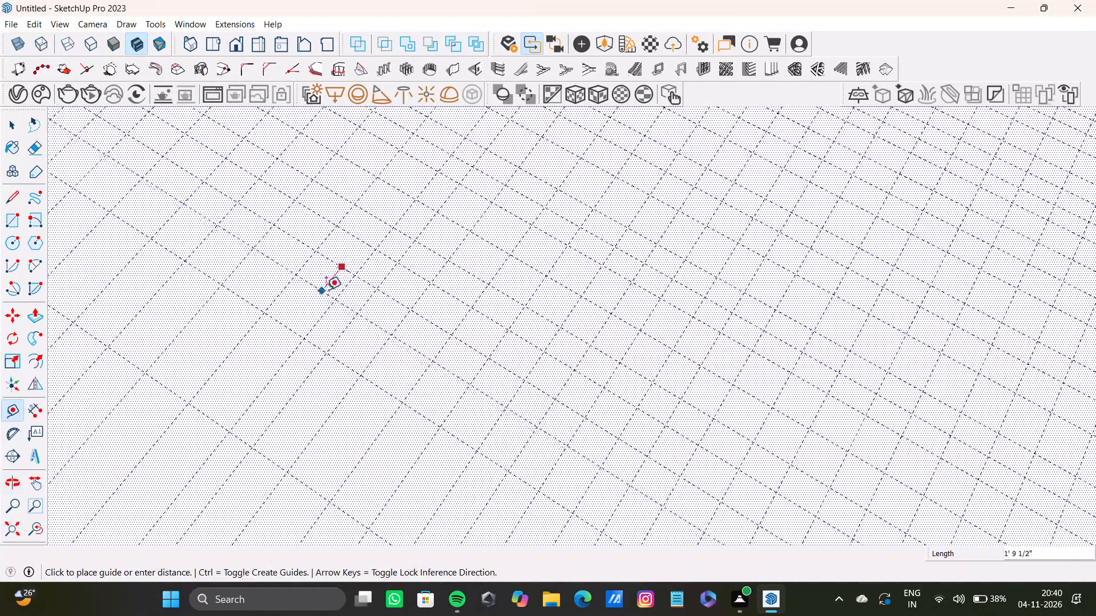
pyautogui.doubleClick(326, 289)
pyautogui.click(309, 313)
pyautogui.click(288, 325)
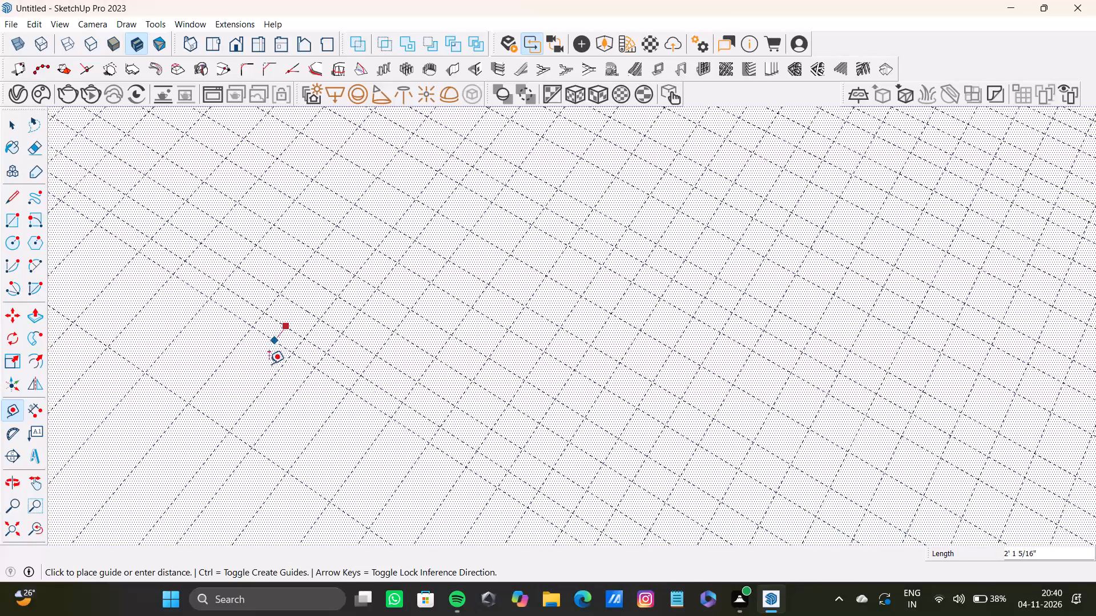
pyautogui.doubleClick(280, 348)
pyautogui.doubleClick(259, 365)
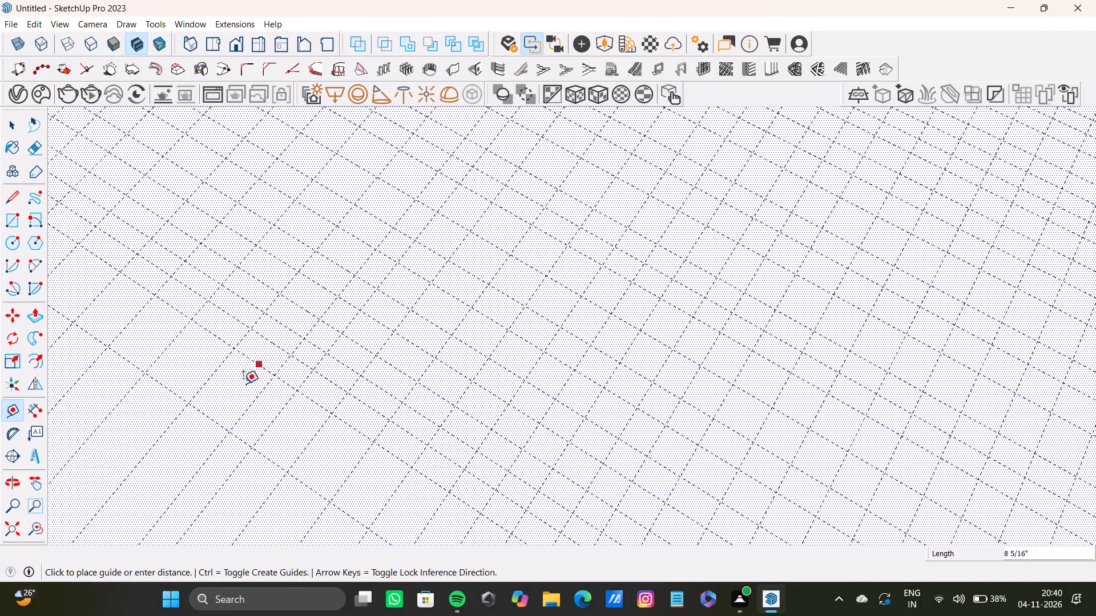
pyautogui.doubleClick(243, 385)
pyautogui.click(228, 410)
# Fill the next wide gap of the slab grid with parallel guides spaced roughly 1' 4" to 2' apart.
pyautogui.keyDown('shift'); pyautogui.moveTo(228, 407); pyautogui.dragTo(312, 197, button='middle'); pyautogui.keyUp('shift')
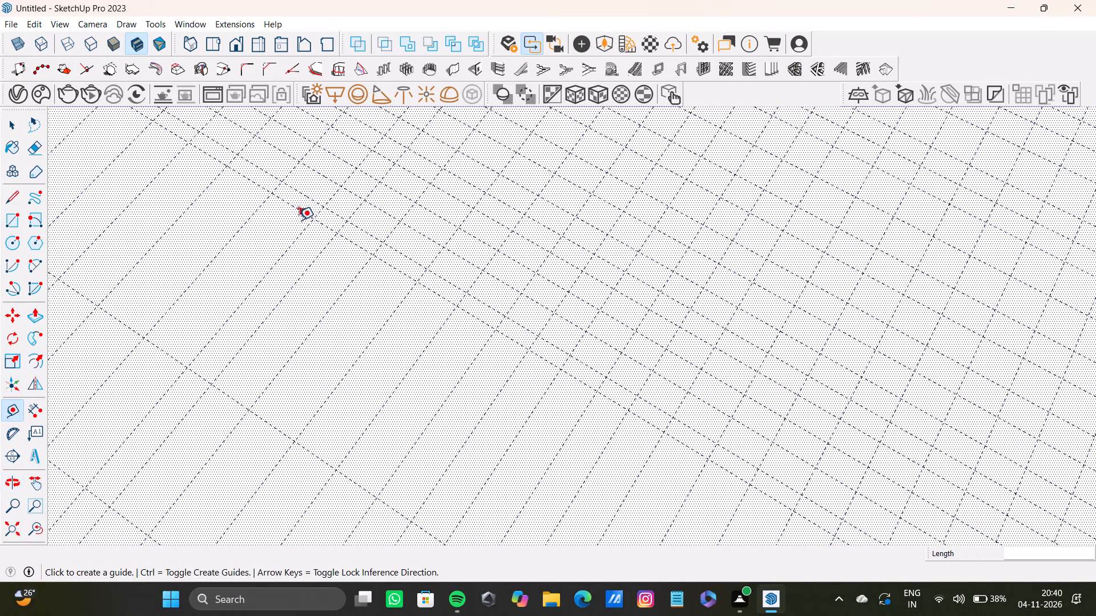
pyautogui.click(299, 208)
pyautogui.doubleClick(285, 229)
pyautogui.doubleClick(268, 254)
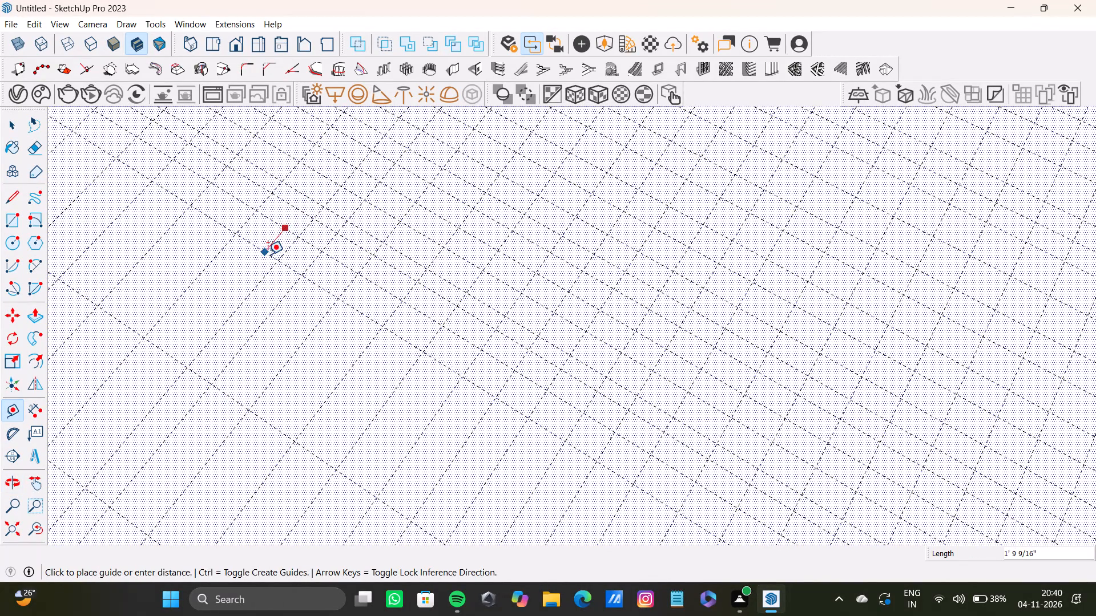
pyautogui.doubleClick(253, 273)
pyautogui.doubleClick(236, 290)
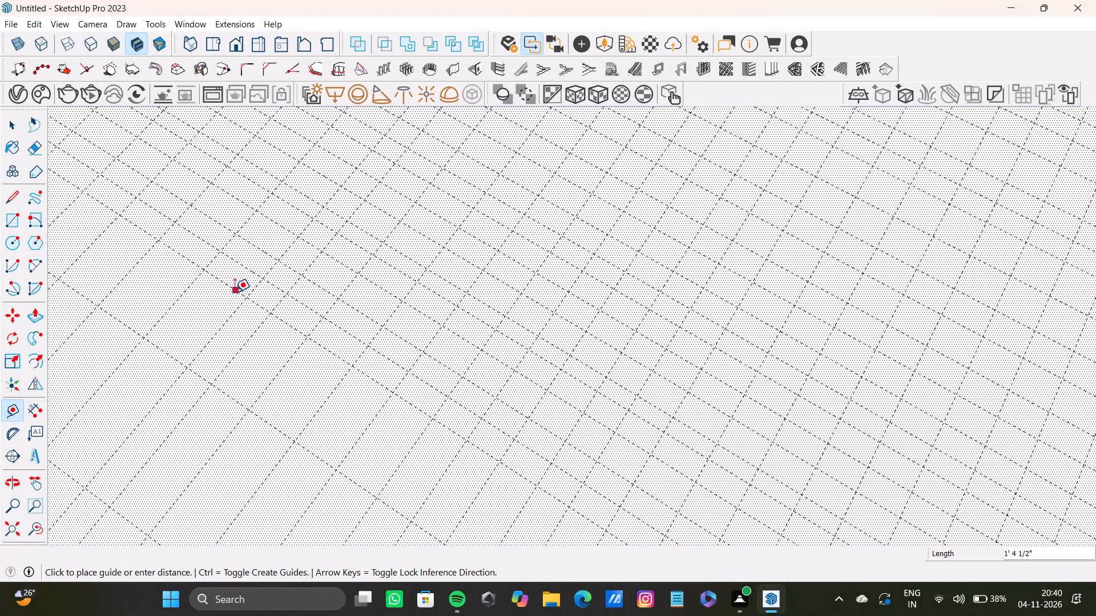
pyautogui.click(215, 317)
pyautogui.click(213, 320)
pyautogui.click(185, 341)
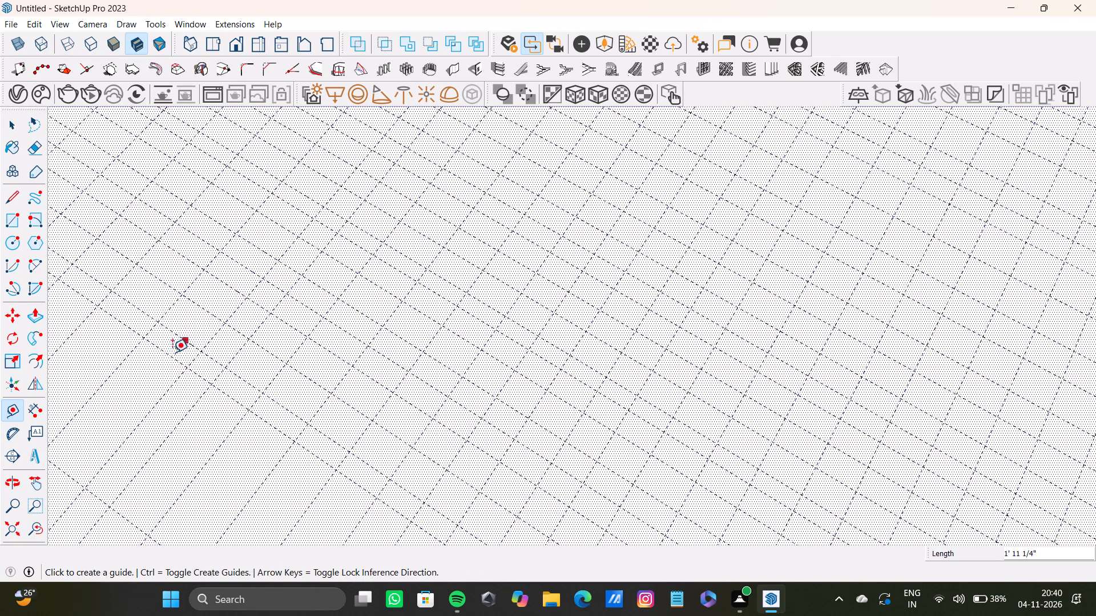
pyautogui.click(167, 356)
pyautogui.click(143, 375)
# Place four more parallel guides in the following open bands of the slab grid, offset about 1' 6" each.
pyautogui.moveTo(146, 370); pyautogui.dragTo(205, 215, button='middle')
pyautogui.keyDown('shift'); pyautogui.scroll(1, 155, 346); pyautogui.keyUp('shift')
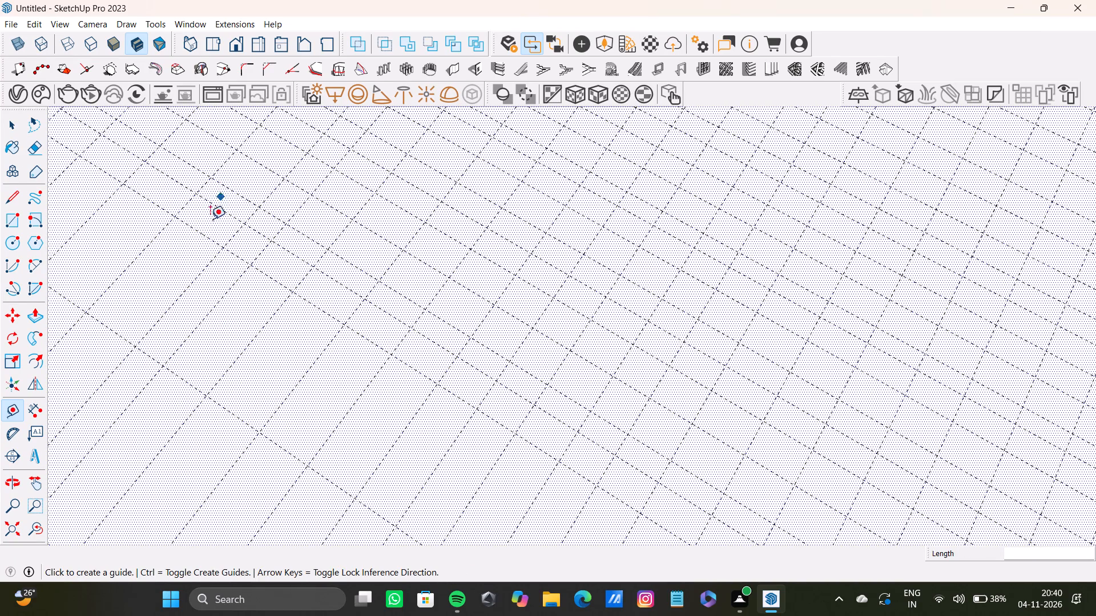
pyautogui.click(200, 233)
pyautogui.doubleClick(182, 261)
pyautogui.click(154, 282)
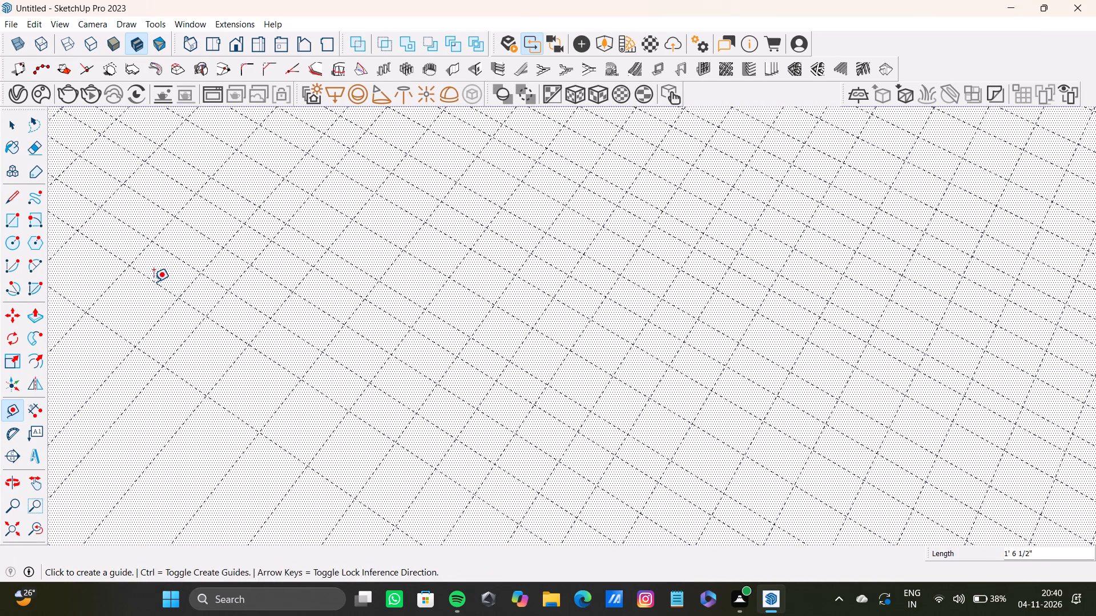
pyautogui.keyDown('shift'); pyautogui.moveTo(154, 282); pyautogui.dragTo(216, 183, button='middle'); pyautogui.keyUp('shift')
pyautogui.click(217, 183)
pyautogui.click(204, 212)
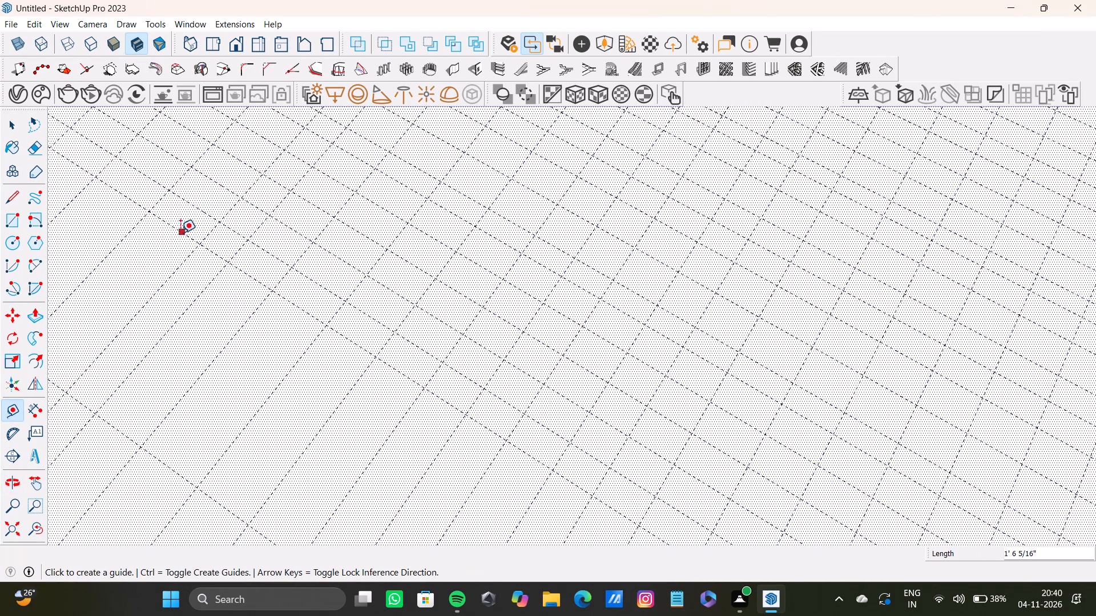
pyautogui.click(180, 233)
pyautogui.click(161, 254)
pyautogui.keyDown('shift'); pyautogui.moveTo(161, 253); pyautogui.dragTo(180, 180, button='middle'); pyautogui.keyUp('shift')
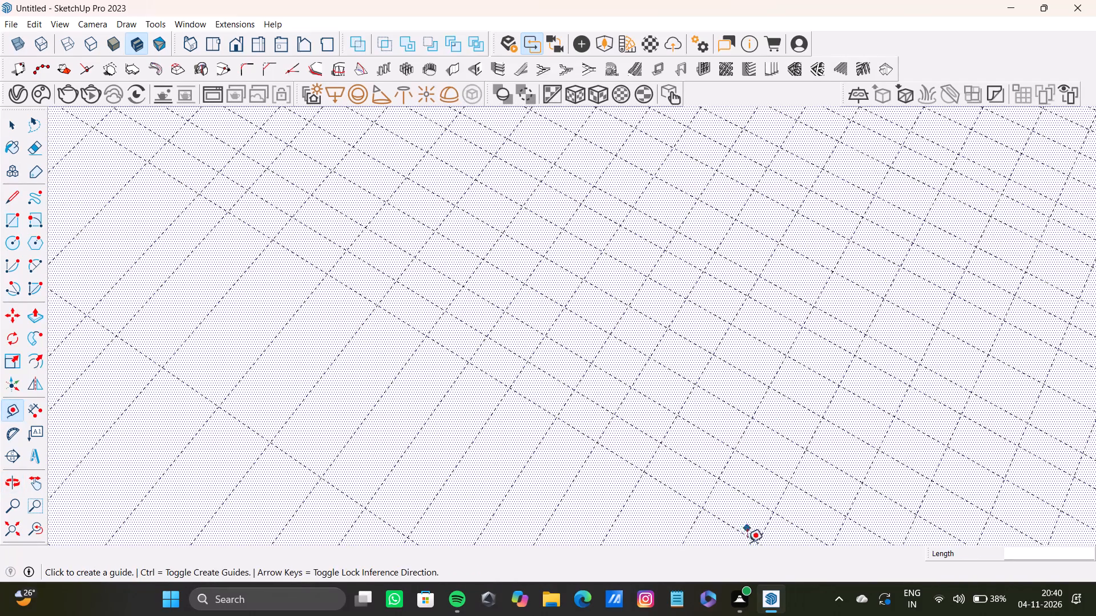
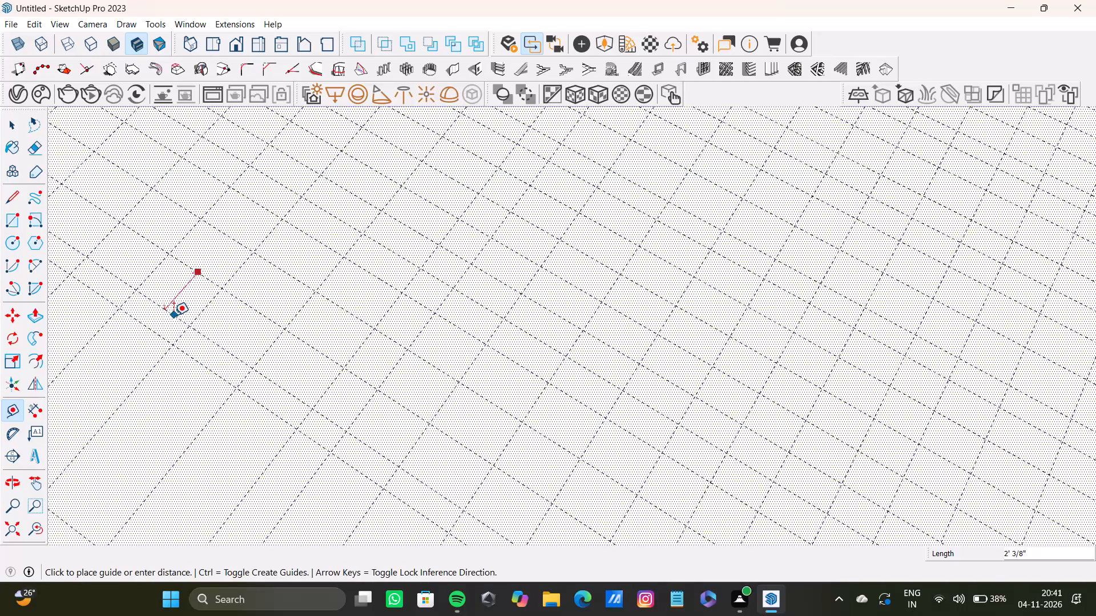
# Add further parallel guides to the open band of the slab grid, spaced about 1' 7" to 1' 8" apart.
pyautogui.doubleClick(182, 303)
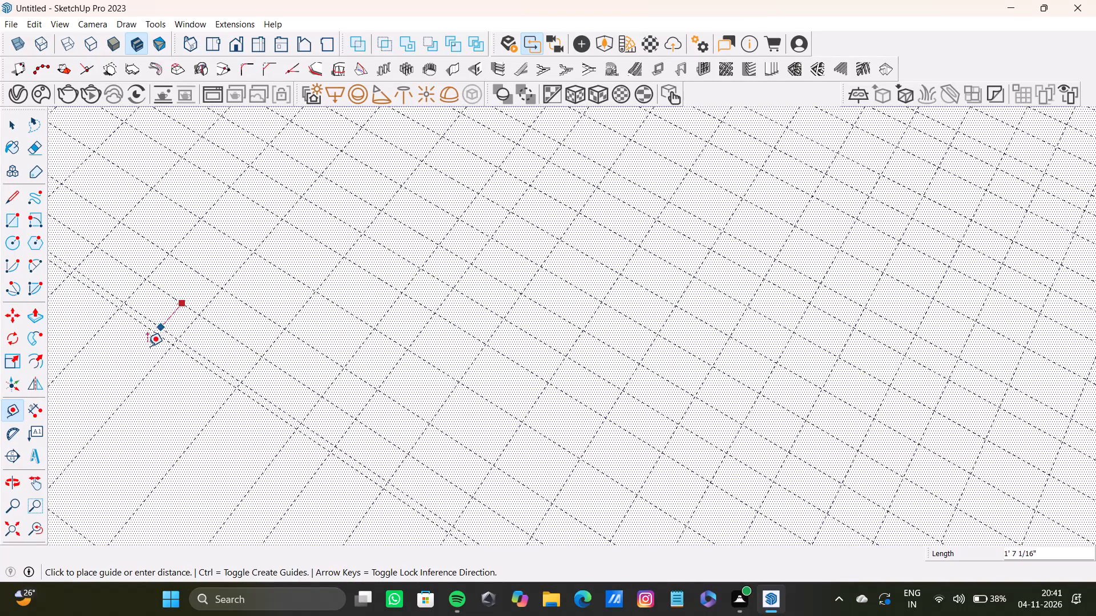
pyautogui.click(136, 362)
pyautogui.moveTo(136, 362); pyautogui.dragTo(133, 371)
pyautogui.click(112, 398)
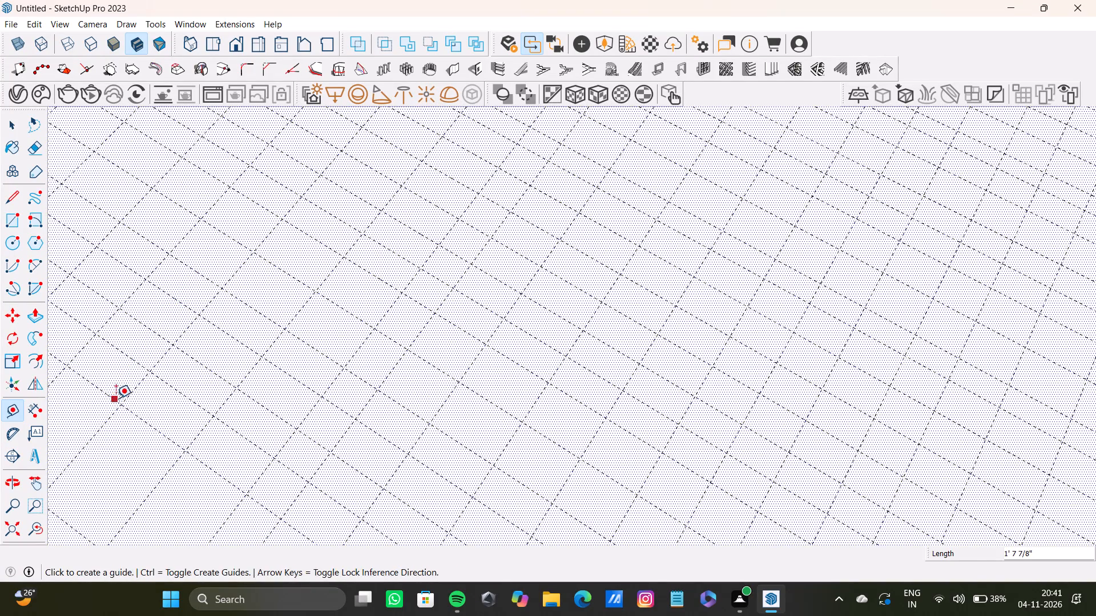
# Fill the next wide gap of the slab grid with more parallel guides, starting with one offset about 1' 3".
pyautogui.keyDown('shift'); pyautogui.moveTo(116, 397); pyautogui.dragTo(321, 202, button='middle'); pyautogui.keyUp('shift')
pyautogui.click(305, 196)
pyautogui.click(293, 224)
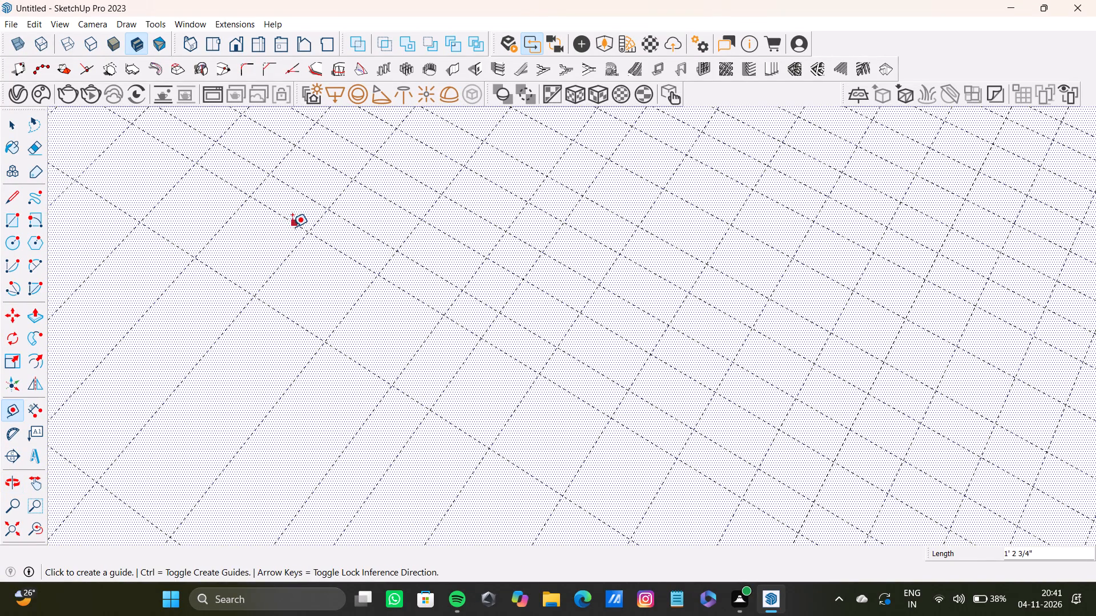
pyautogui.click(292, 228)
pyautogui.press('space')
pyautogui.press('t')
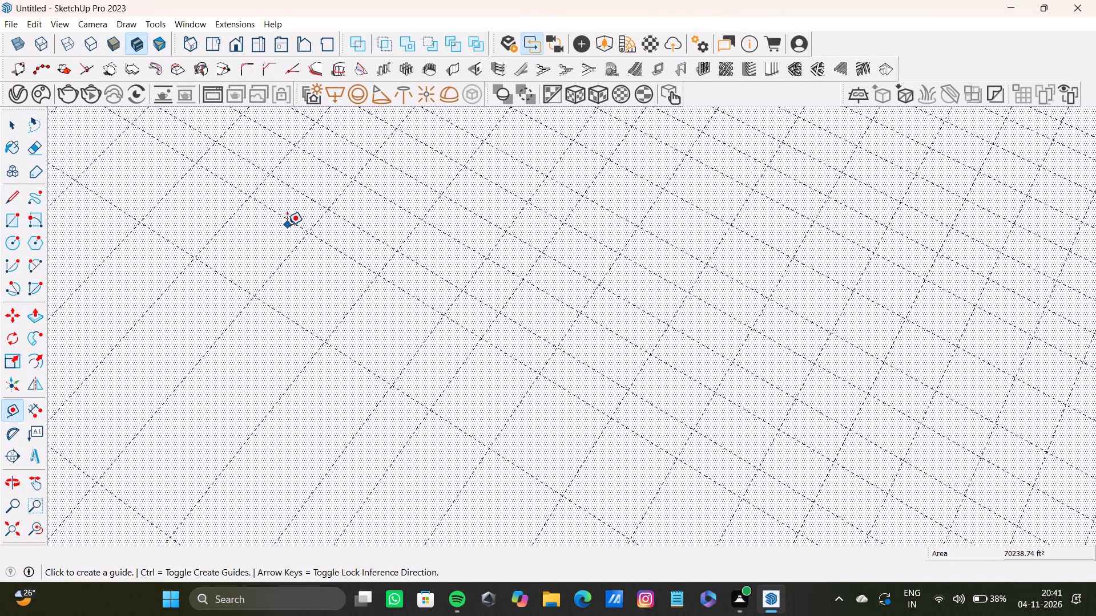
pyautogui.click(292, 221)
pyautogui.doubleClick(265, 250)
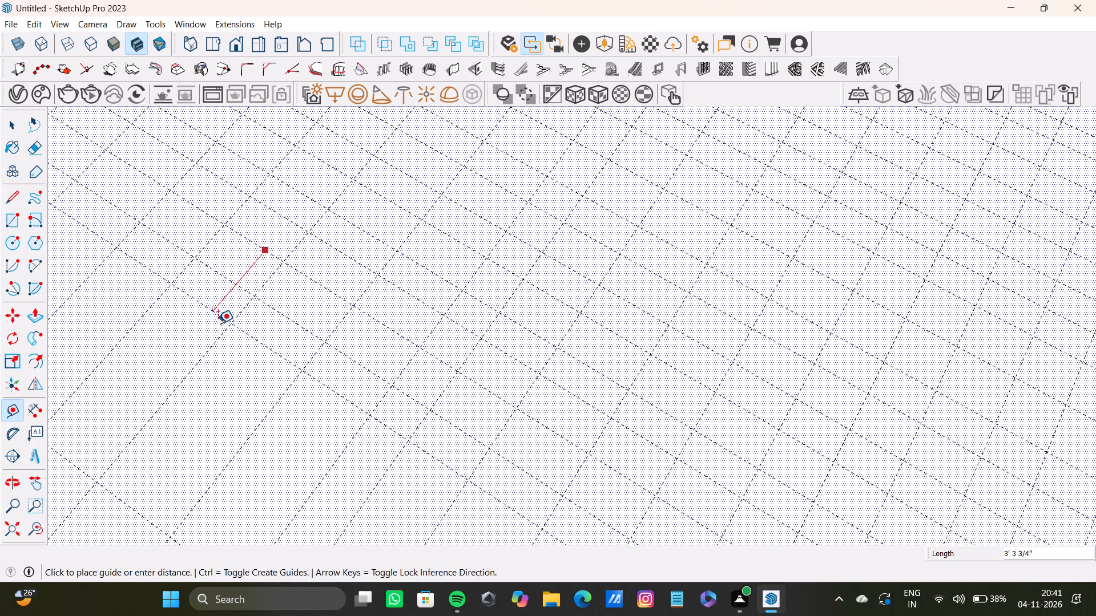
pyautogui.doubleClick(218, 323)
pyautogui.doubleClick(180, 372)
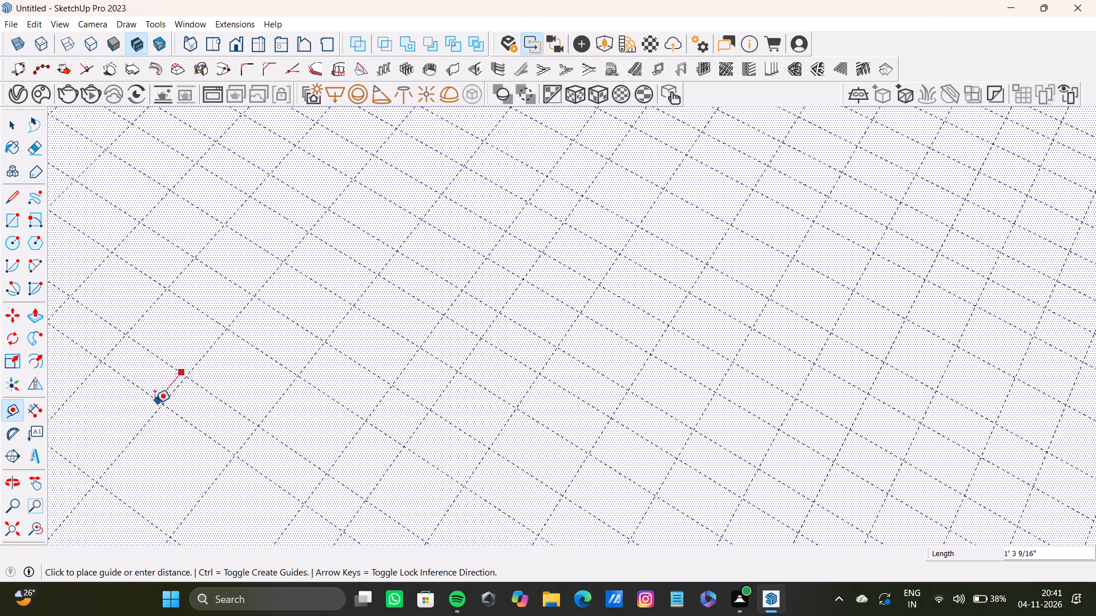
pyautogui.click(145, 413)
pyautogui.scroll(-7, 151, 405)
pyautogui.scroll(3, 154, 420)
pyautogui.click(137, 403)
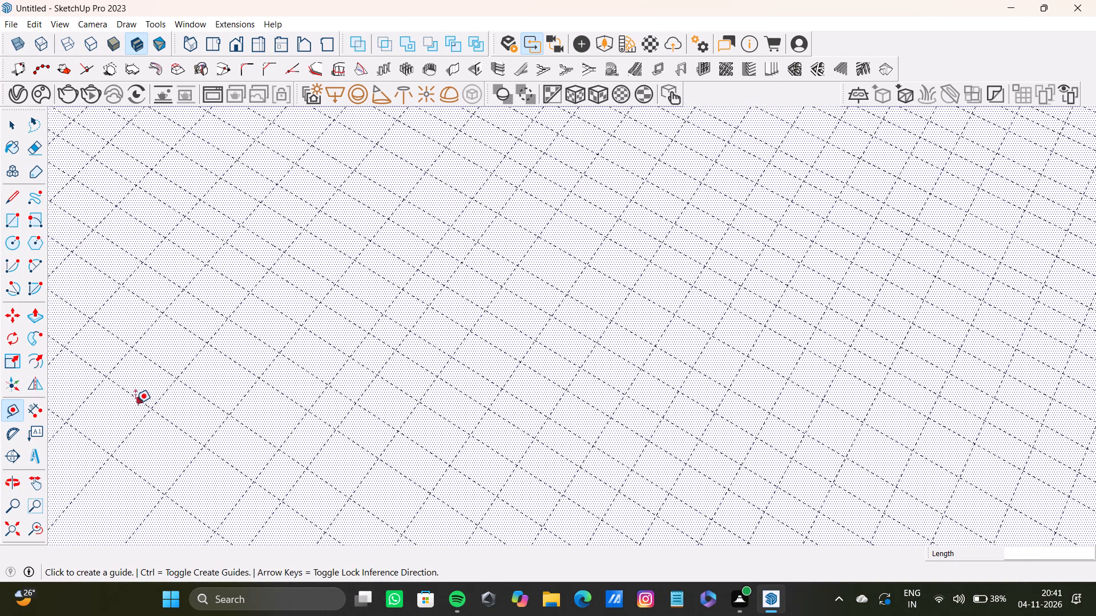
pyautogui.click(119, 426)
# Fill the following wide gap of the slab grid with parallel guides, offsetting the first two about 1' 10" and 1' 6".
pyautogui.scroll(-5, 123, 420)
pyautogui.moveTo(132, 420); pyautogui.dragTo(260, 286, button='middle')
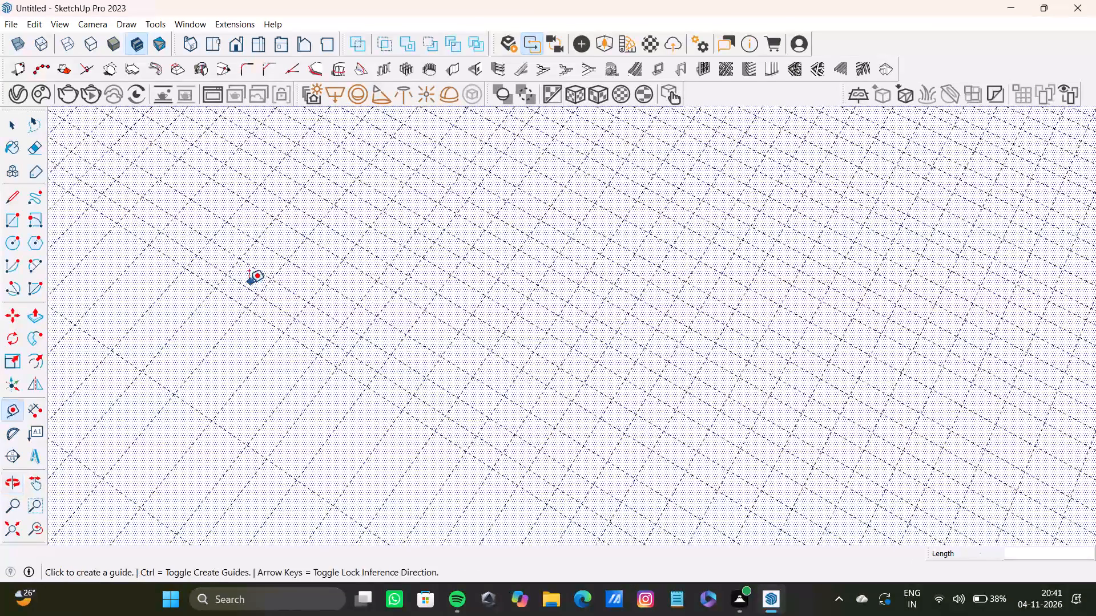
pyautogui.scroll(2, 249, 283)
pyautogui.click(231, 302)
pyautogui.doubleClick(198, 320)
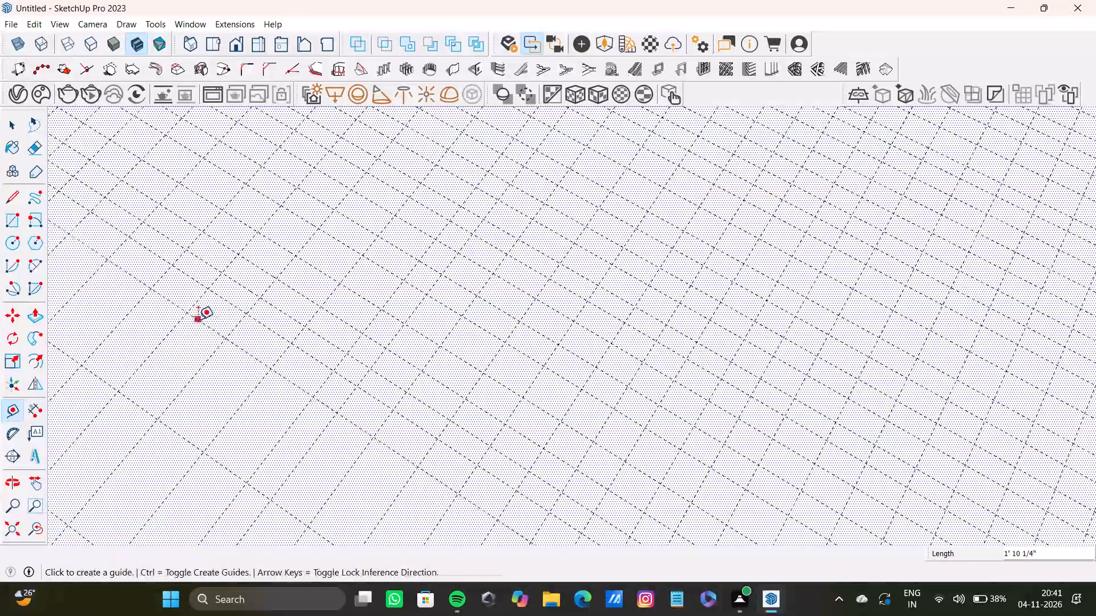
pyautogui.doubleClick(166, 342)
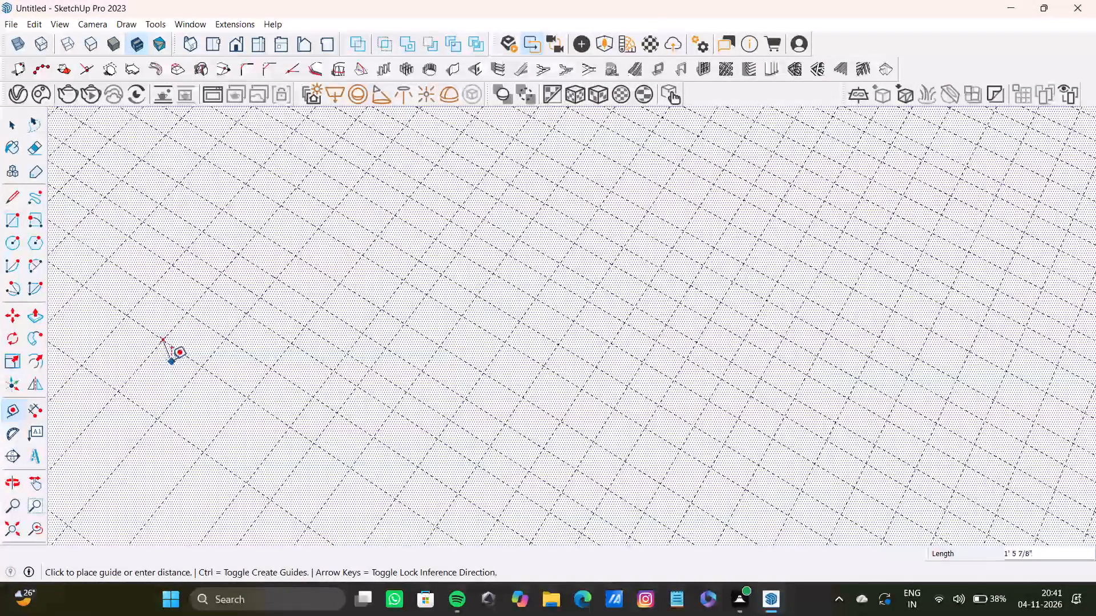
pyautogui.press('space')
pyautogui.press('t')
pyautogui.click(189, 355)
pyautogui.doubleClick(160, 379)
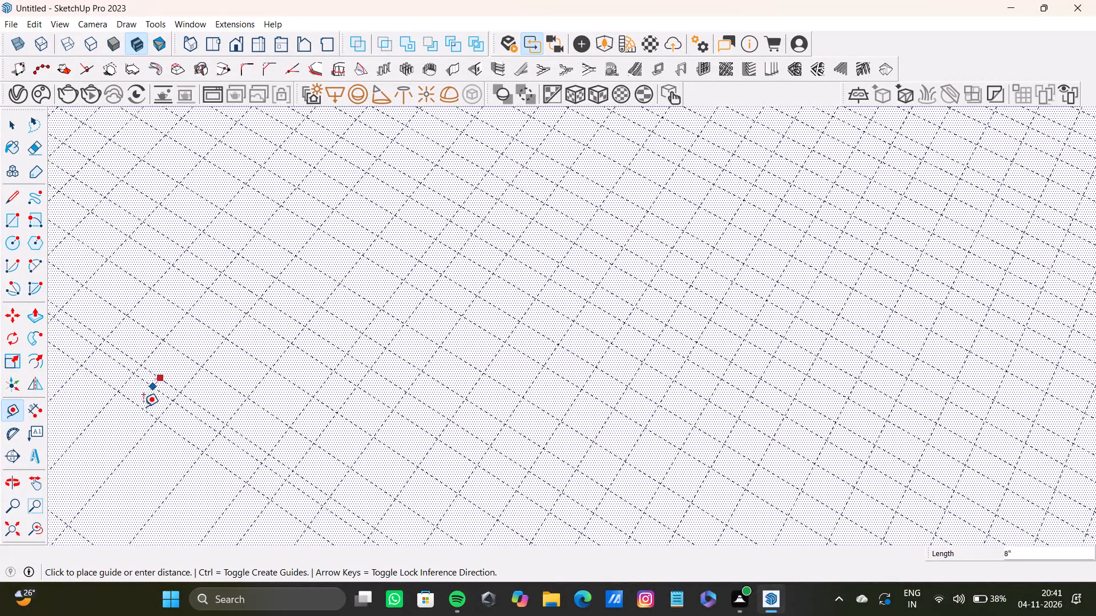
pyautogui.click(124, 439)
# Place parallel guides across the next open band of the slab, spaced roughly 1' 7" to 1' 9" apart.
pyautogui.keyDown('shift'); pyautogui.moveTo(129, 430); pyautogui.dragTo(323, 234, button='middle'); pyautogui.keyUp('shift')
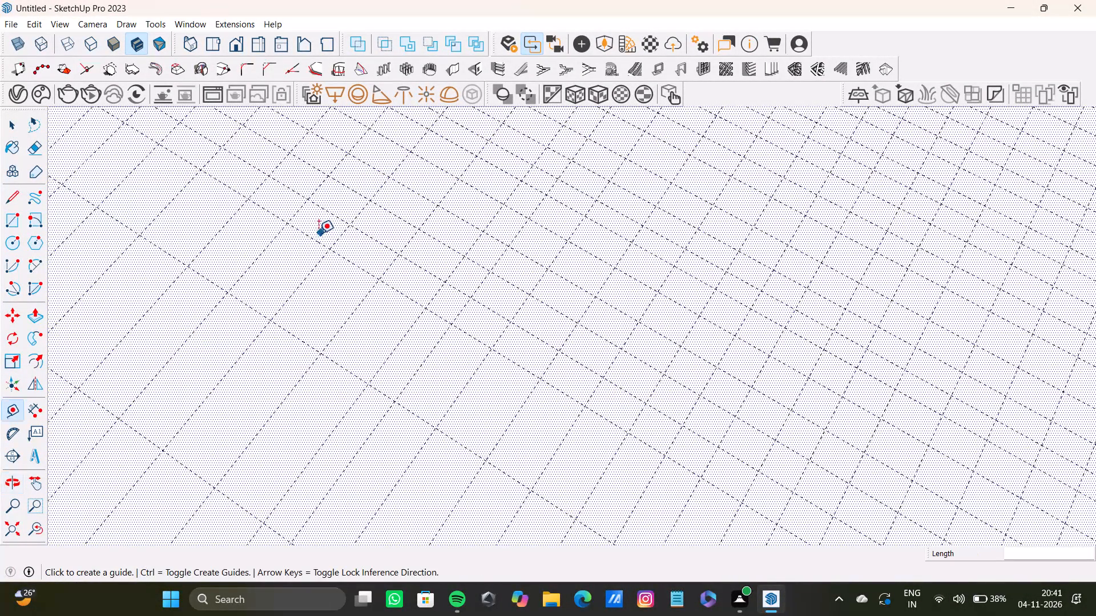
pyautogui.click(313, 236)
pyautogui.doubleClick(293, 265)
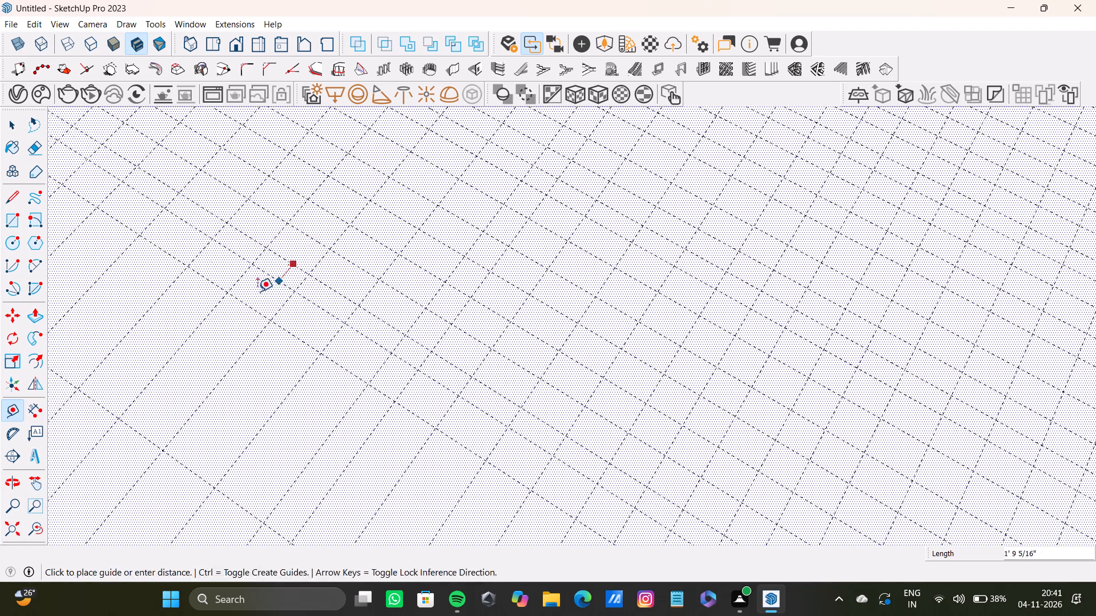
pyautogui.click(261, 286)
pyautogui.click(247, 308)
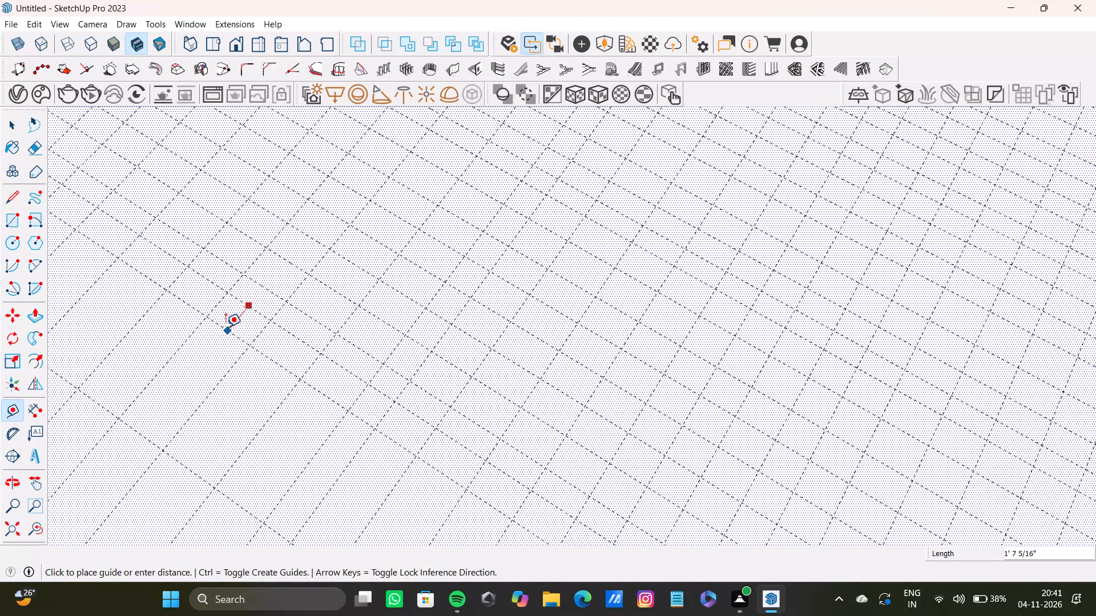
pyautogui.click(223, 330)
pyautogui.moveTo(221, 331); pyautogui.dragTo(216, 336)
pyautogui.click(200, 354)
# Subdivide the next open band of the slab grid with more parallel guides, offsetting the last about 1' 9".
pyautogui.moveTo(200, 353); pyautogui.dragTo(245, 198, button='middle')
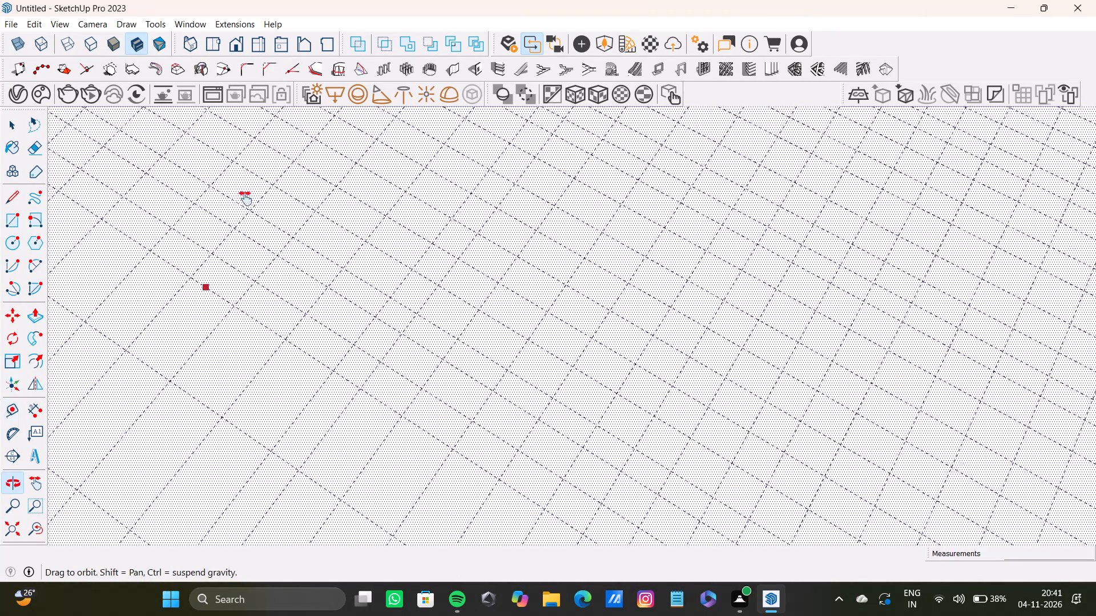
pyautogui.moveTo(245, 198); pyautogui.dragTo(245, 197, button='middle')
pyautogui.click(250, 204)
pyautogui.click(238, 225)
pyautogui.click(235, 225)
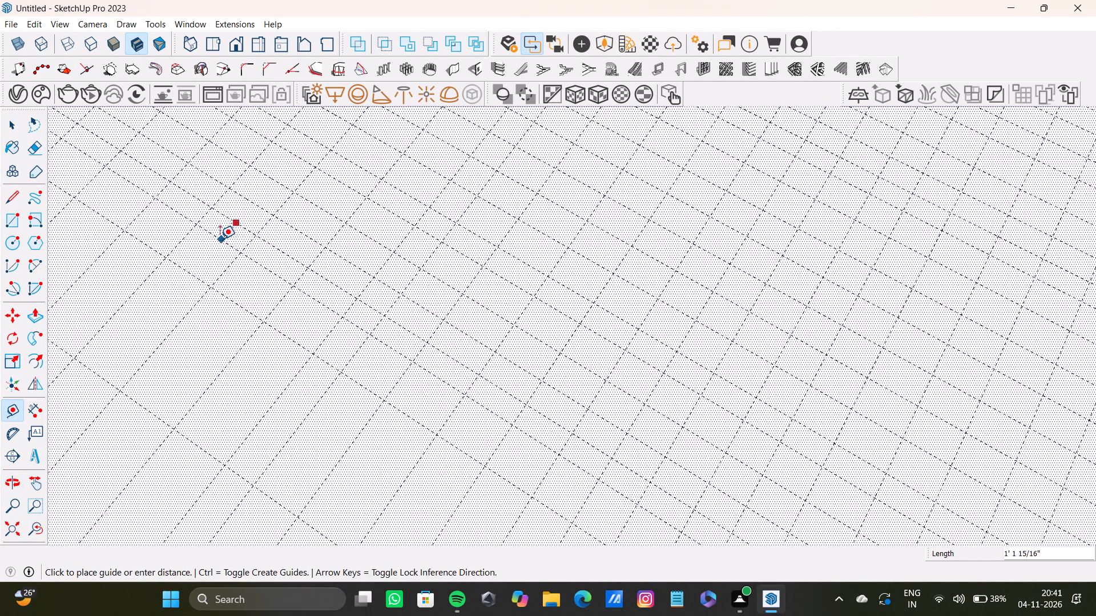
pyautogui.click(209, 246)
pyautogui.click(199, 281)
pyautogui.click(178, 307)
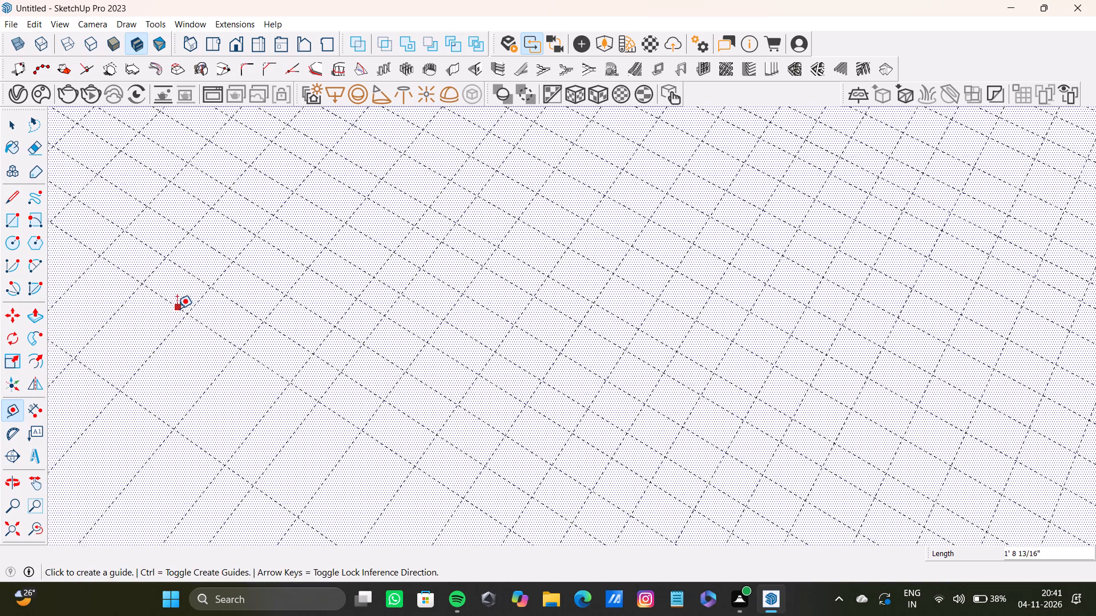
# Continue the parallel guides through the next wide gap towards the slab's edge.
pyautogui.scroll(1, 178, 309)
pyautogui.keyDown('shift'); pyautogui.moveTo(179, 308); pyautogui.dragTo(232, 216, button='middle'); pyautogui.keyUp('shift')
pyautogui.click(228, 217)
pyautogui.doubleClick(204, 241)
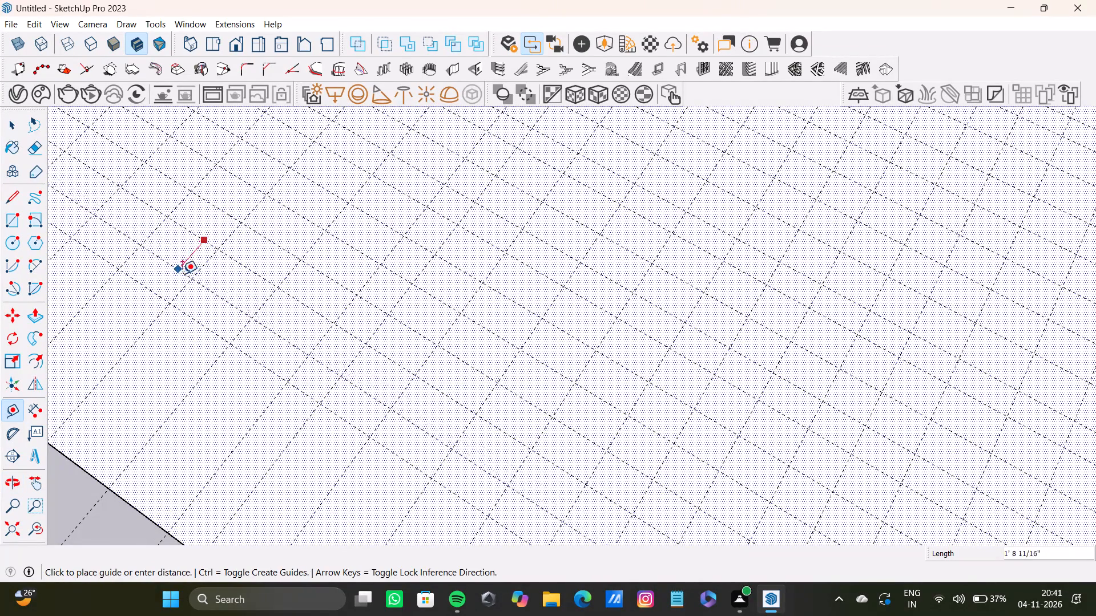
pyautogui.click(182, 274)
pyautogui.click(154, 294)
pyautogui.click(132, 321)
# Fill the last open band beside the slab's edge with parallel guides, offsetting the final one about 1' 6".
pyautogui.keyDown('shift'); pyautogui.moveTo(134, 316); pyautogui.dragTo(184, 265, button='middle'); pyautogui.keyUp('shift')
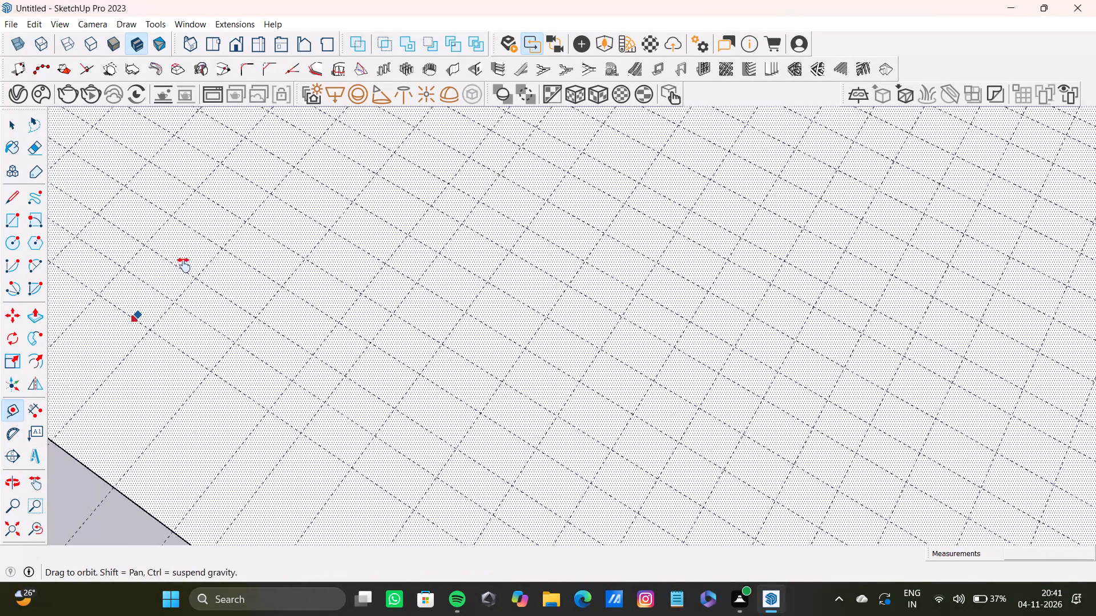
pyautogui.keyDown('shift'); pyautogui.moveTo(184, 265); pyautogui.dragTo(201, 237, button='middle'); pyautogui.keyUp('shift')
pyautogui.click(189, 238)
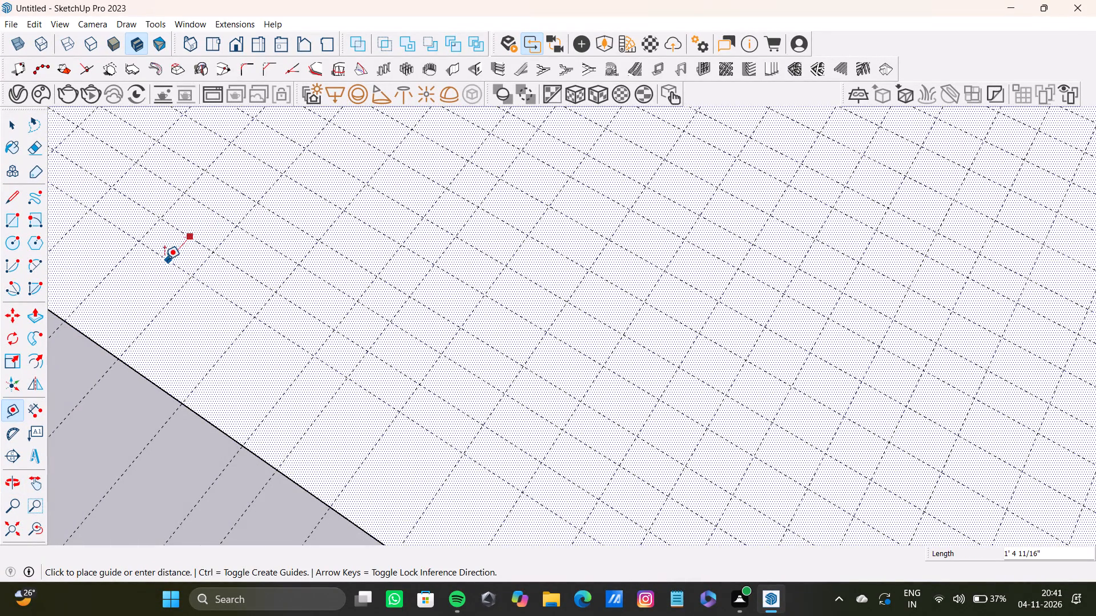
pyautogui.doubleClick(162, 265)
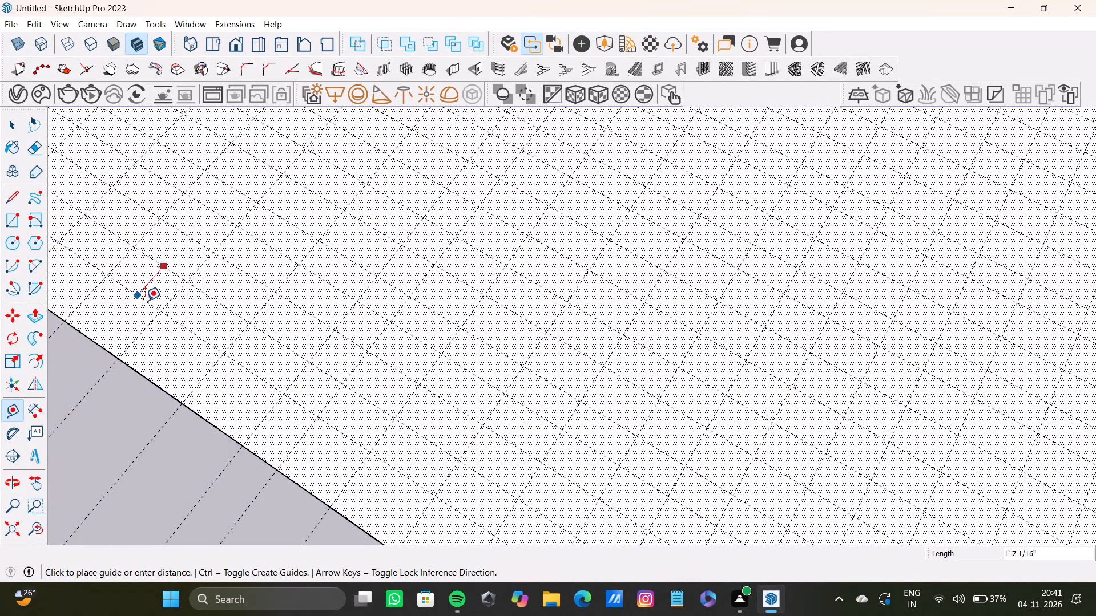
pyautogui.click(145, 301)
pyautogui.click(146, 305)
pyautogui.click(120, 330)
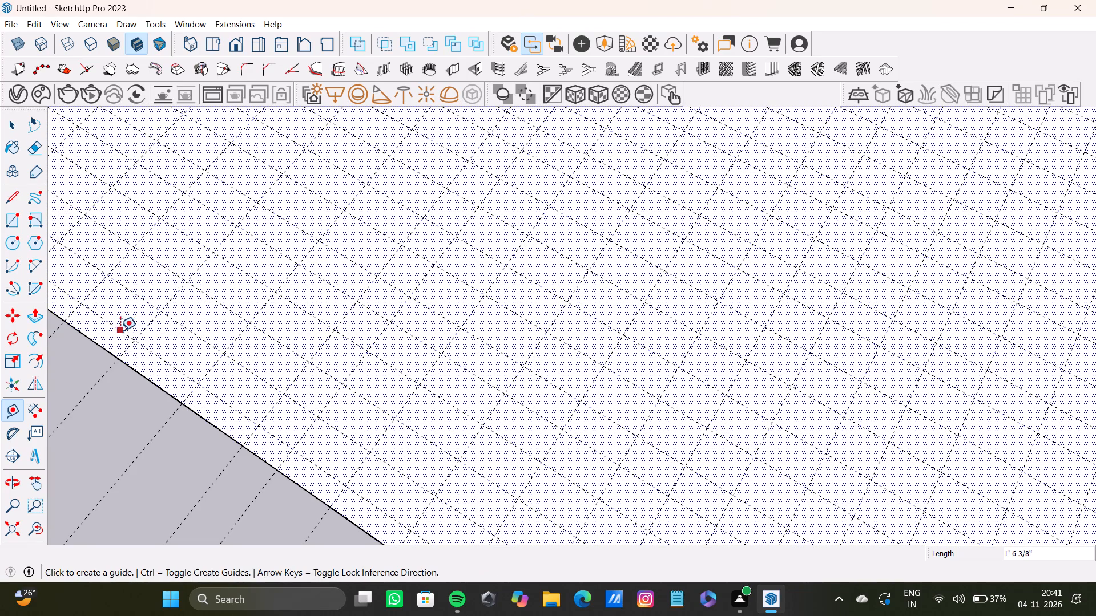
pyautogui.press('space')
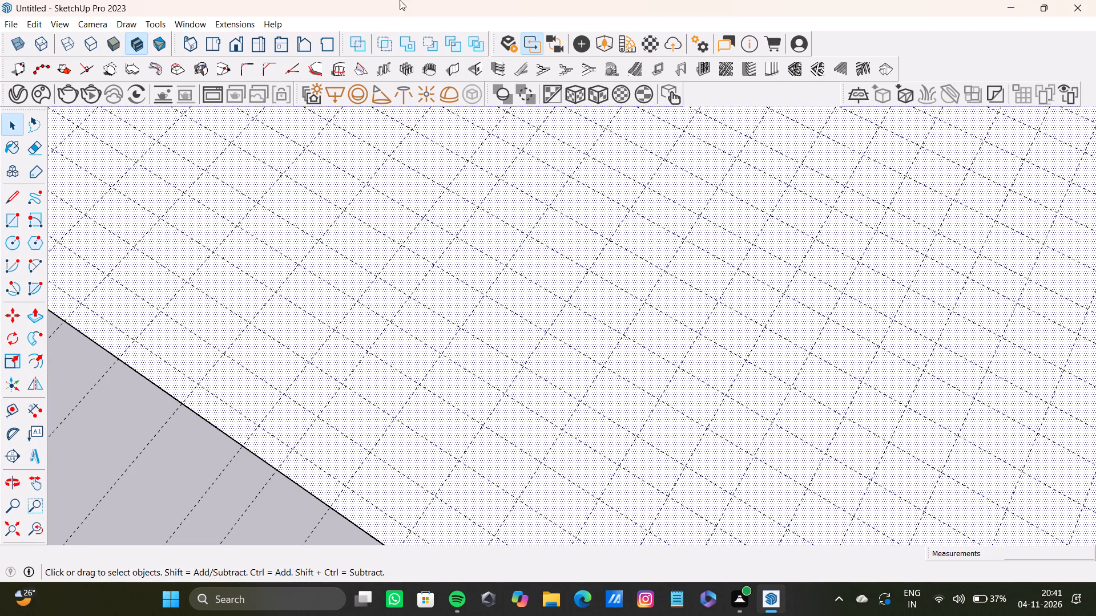
# Delete all guides in the model.
pyautogui.click(11, 537)
pyautogui.moveTo(437, 257); pyautogui.dragTo(671, 288, button='middle')
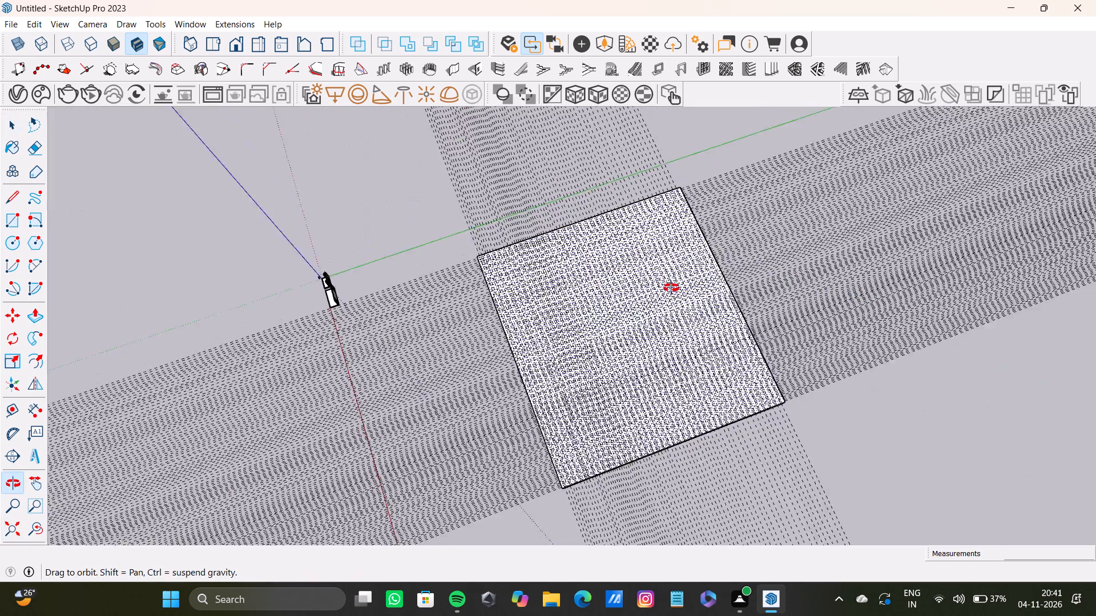
pyautogui.moveTo(671, 288); pyautogui.dragTo(418, 232, button='middle')
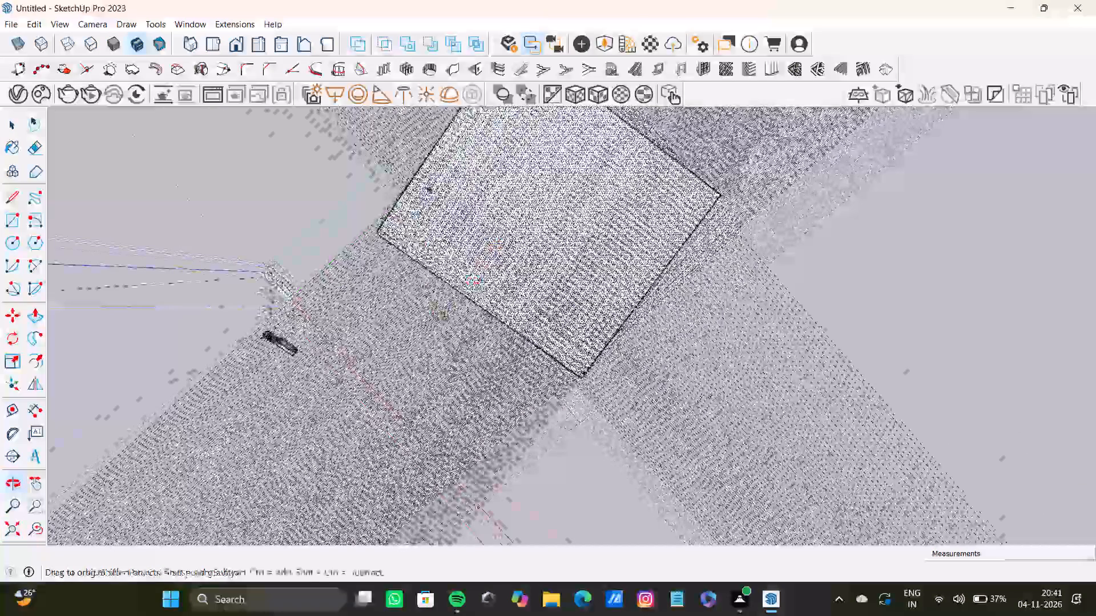
pyautogui.scroll(14, 427, 184)
pyautogui.scroll(-20, 349, 230)
pyautogui.scroll(-1, 349, 230)
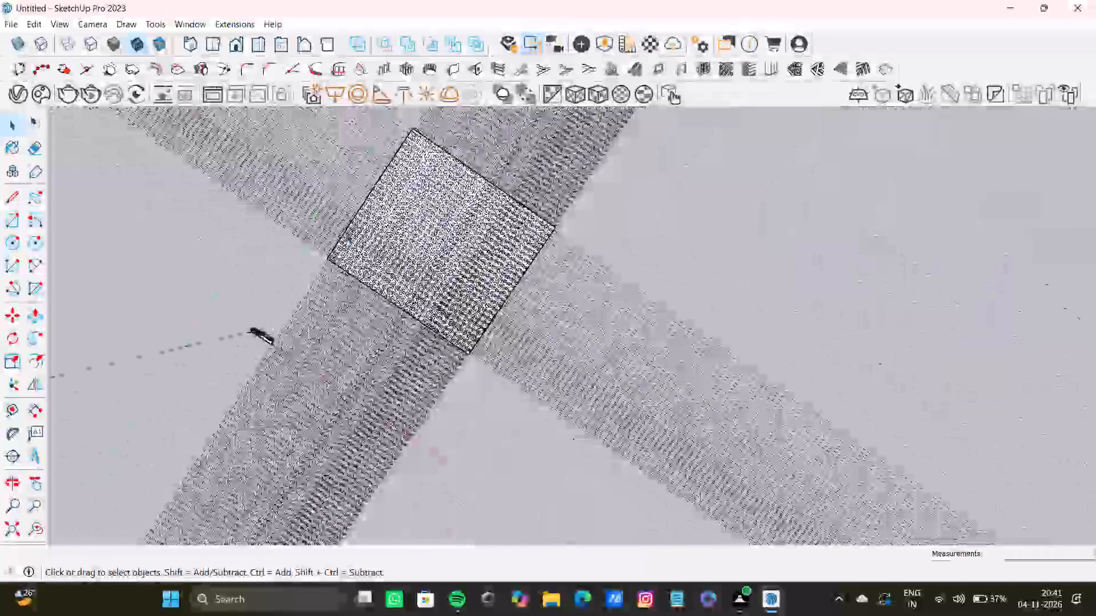
pyautogui.click(37, 22)
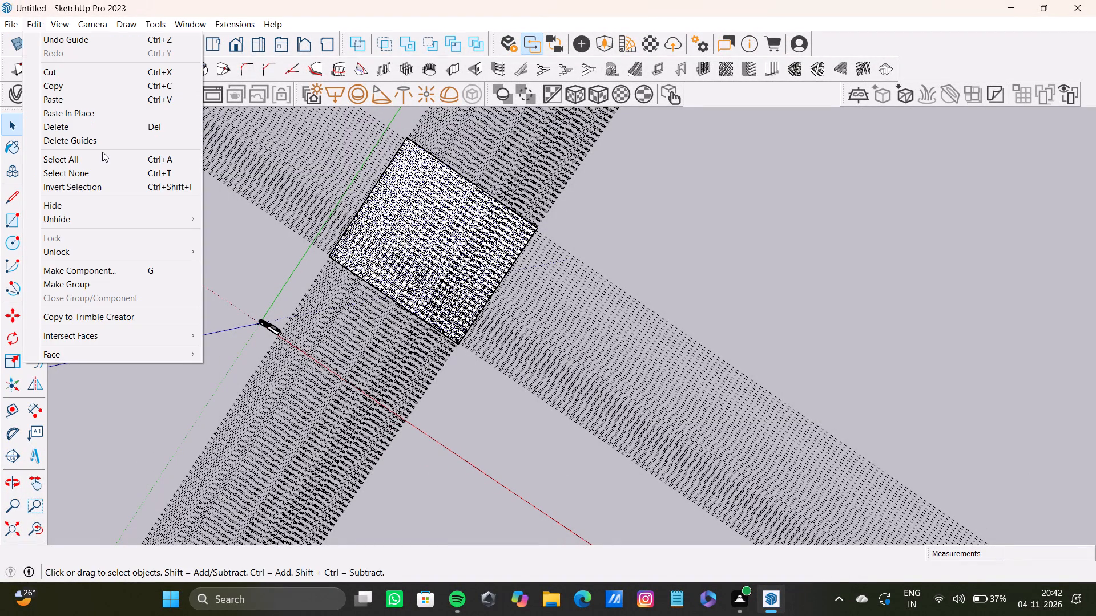
pyautogui.click(103, 142)
# Examine the bare ground slab and its position relative to the wall panel from several angles.
pyautogui.scroll(14, 476, 312)
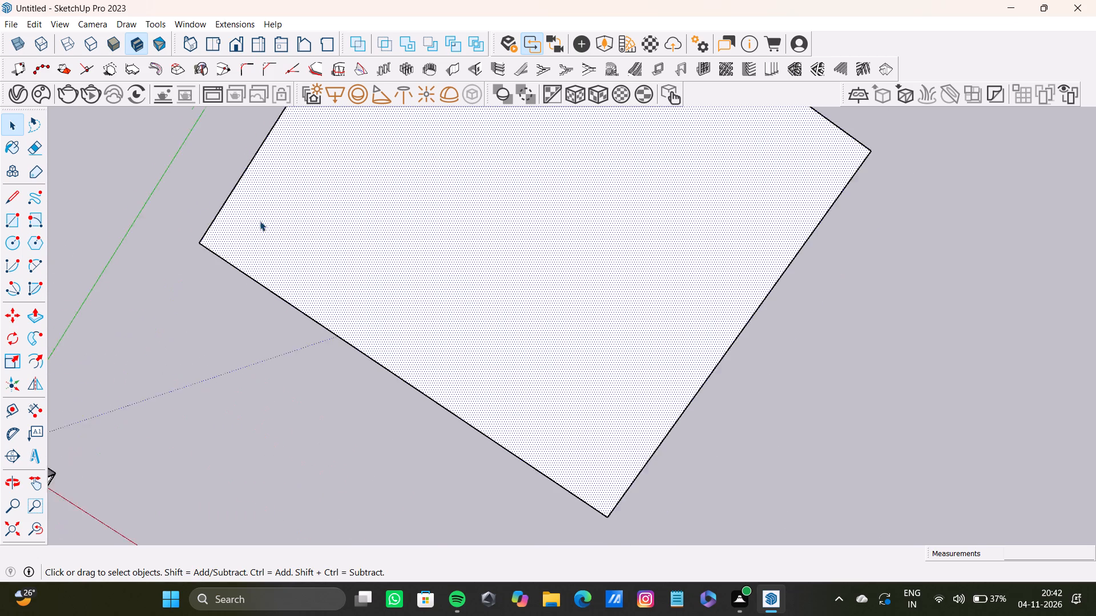
pyautogui.scroll(12, 260, 221)
pyautogui.scroll(-20, 199, 219)
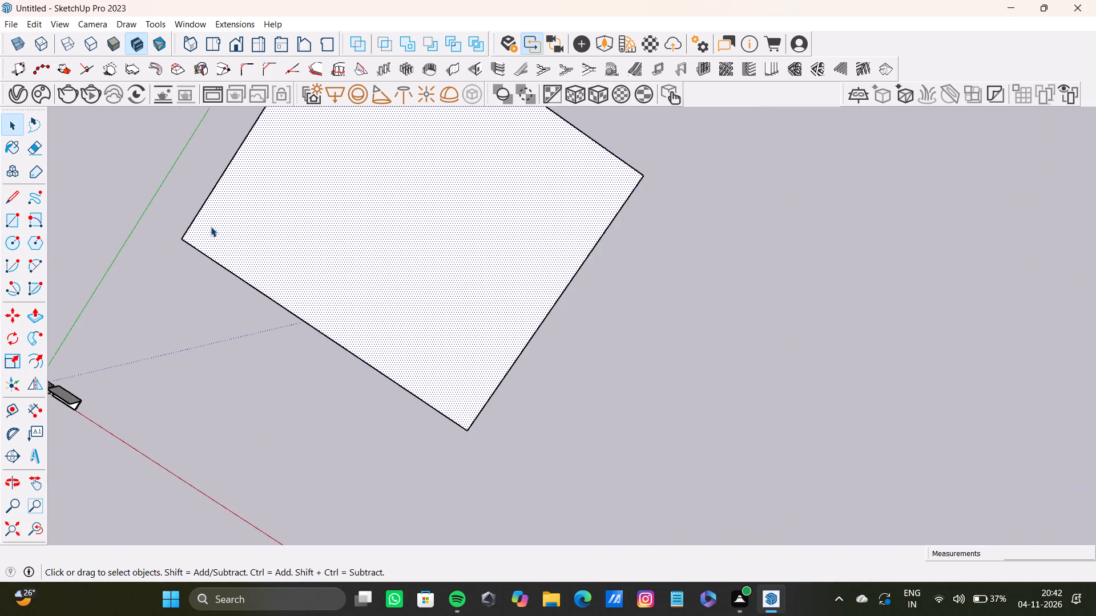
pyautogui.scroll(-5, 211, 226)
pyautogui.moveTo(270, 260); pyautogui.dragTo(94, 237, button='middle')
pyautogui.scroll(-4, 295, 201)
pyautogui.scroll(1, 342, 282)
pyautogui.moveTo(342, 282); pyautogui.dragTo(234, 51, button='middle')
pyautogui.scroll(3, 343, 242)
pyautogui.moveTo(466, 249); pyautogui.dragTo(101, 230, button='middle')
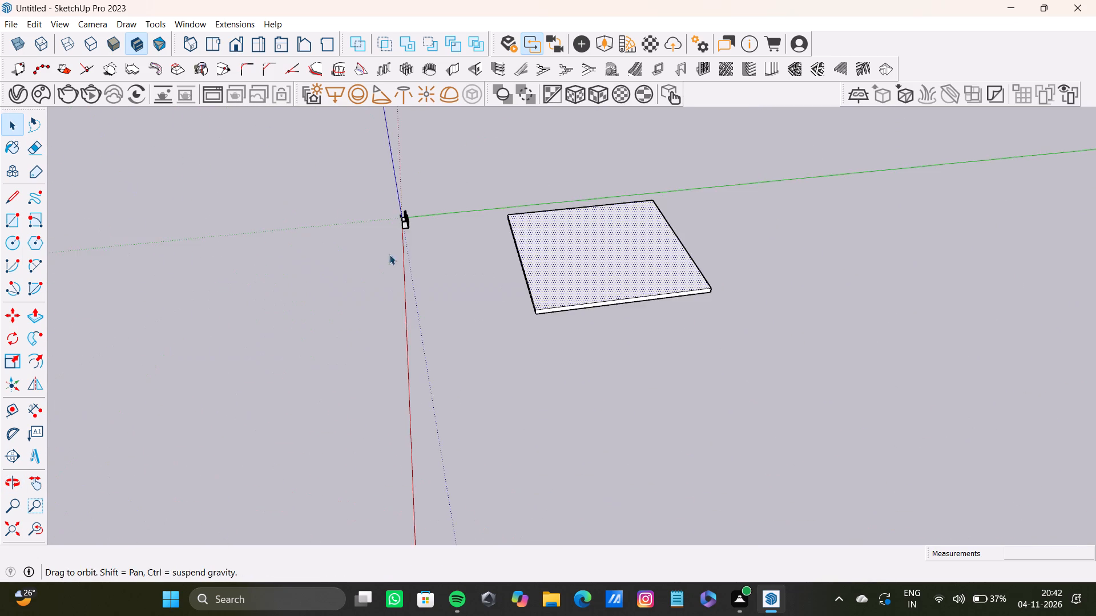
pyautogui.scroll(9, 523, 269)
pyautogui.scroll(-7, 502, 189)
pyautogui.keyDown('shift'); pyautogui.scroll(1, 501, 226); pyautogui.keyUp('shift')
pyautogui.keyDown('shift'); pyautogui.moveTo(501, 226); pyautogui.dragTo(368, 356, button='middle'); pyautogui.keyUp('shift')
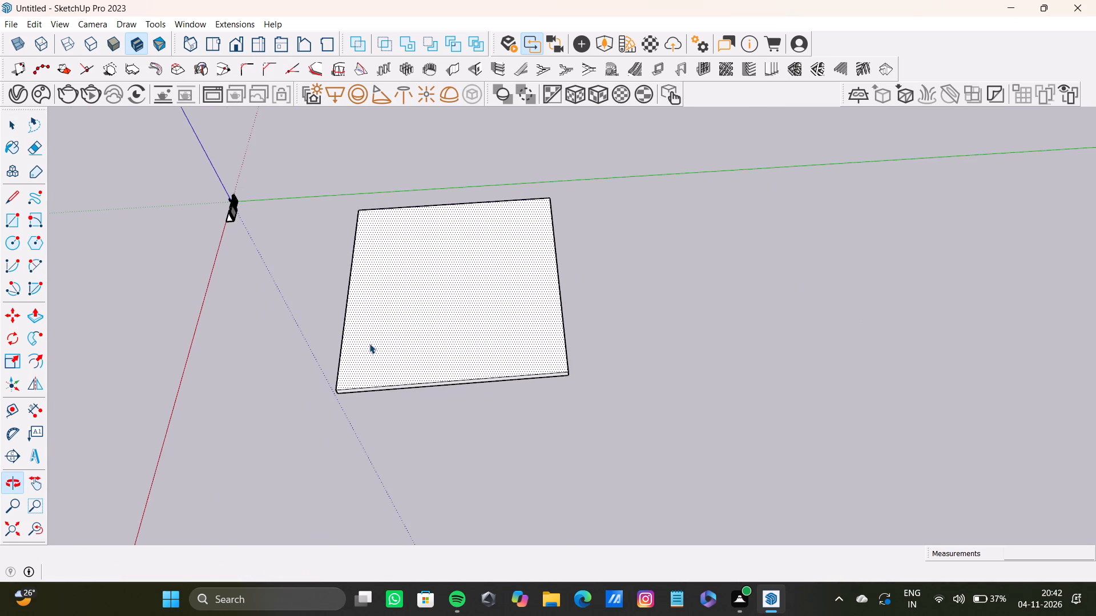
pyautogui.scroll(4, 420, 269)
pyautogui.scroll(-8, 390, 248)
pyautogui.moveTo(380, 253); pyautogui.dragTo(450, 289, button='middle')
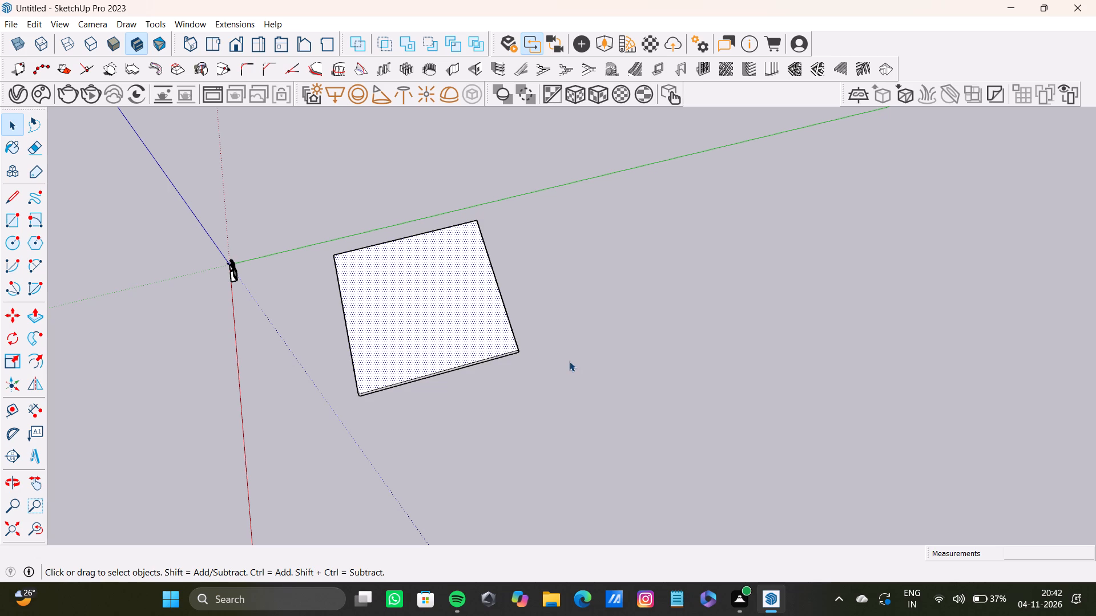
# Select the whole ground slab and delete it.
pyautogui.scroll(-13, 498, 190)
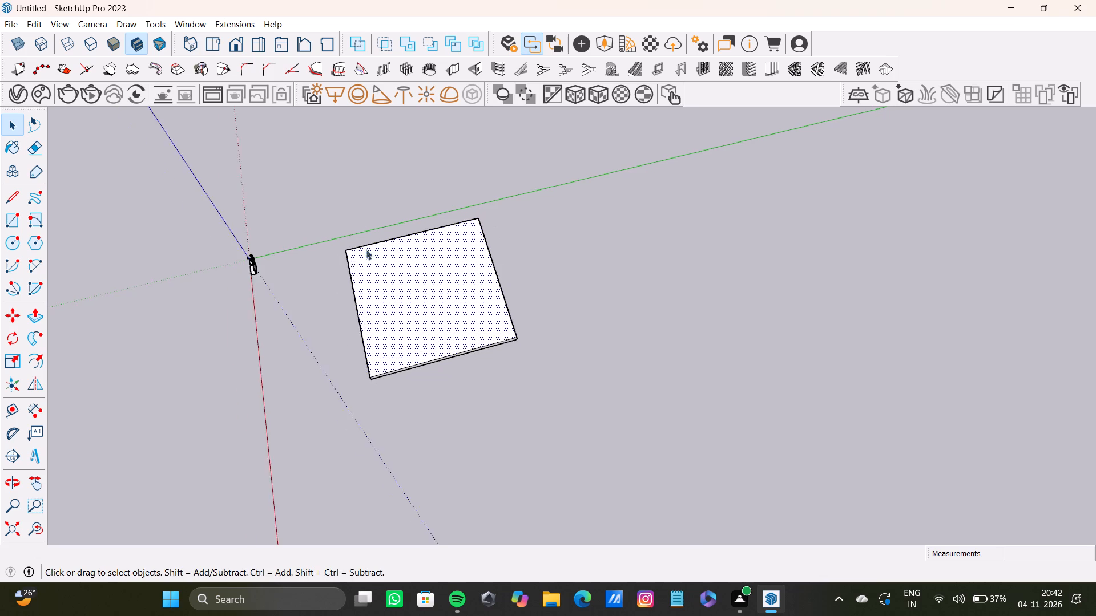
pyautogui.moveTo(311, 210); pyautogui.dragTo(575, 449)
pyautogui.press('Delete')
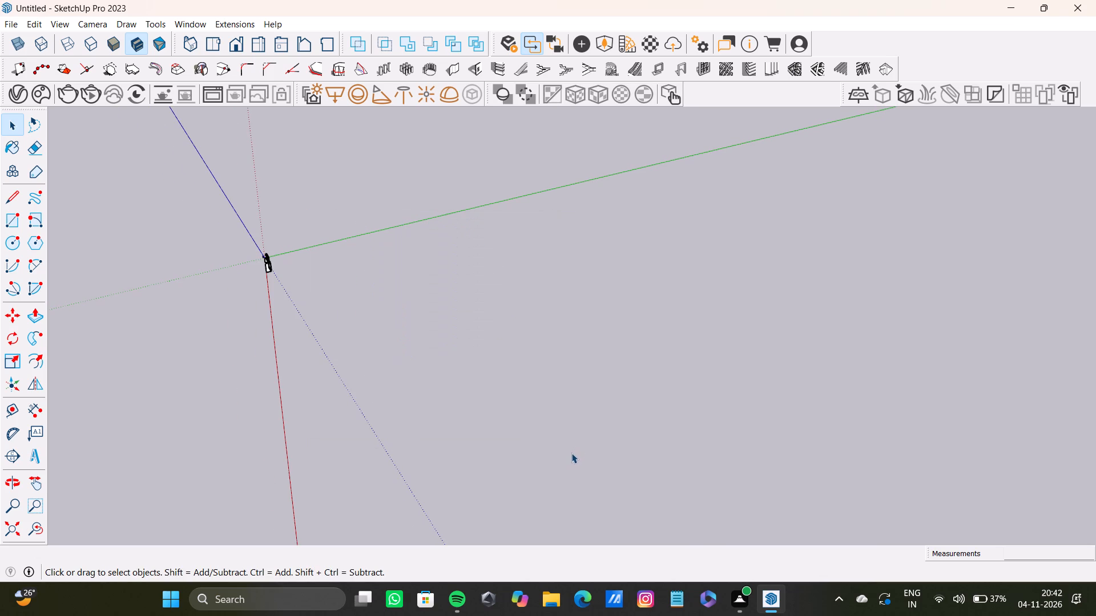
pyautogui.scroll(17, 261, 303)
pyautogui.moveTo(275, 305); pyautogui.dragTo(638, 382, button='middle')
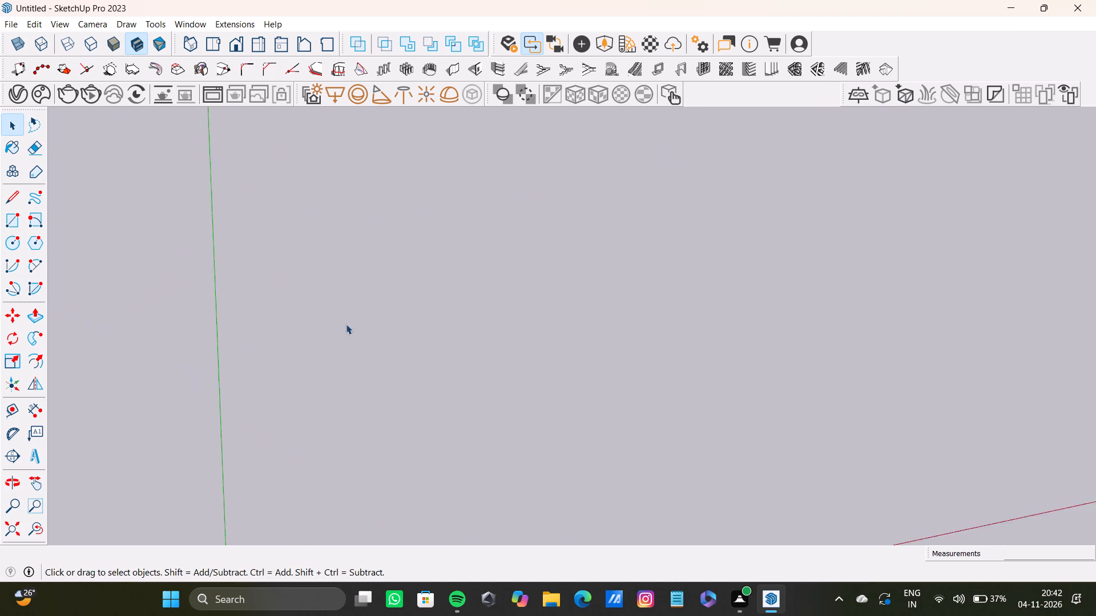
# Draw a rectangle on the ground along the green axis behind the existing panels, entering 10'7' for its dimensions.
pyautogui.scroll(-5, 345, 341)
pyautogui.keyDown('shift'); pyautogui.moveTo(338, 397); pyautogui.dragTo(295, 313, button='middle'); pyautogui.keyUp('shift')
pyautogui.scroll(4, 350, 392)
pyautogui.moveTo(402, 396); pyautogui.dragTo(217, 397, button='middle')
pyautogui.scroll(-4, 289, 351)
pyautogui.keyDown('shift'); pyautogui.moveTo(321, 350); pyautogui.dragTo(494, 472, button='middle'); pyautogui.keyUp('shift')
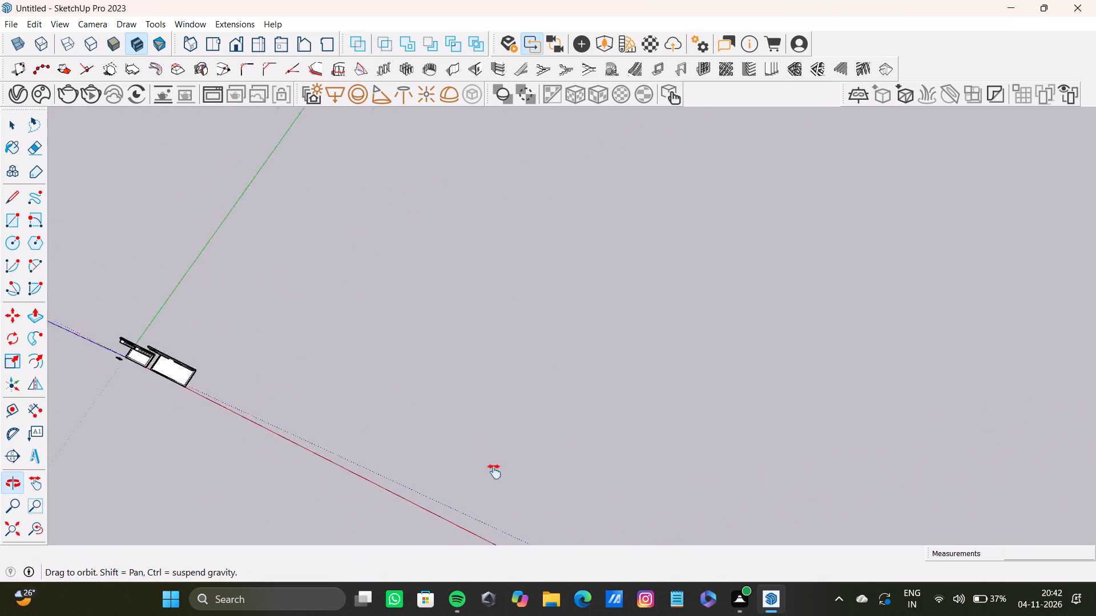
pyautogui.keyDown('shift'); pyautogui.moveTo(494, 472); pyautogui.dragTo(182, 436, button='middle'); pyautogui.keyUp('shift')
pyautogui.scroll(3, 426, 317)
pyautogui.keyDown('shift'); pyautogui.moveTo(441, 341); pyautogui.dragTo(460, 591, button='middle'); pyautogui.keyUp('shift')
pyautogui.scroll(6, 413, 393)
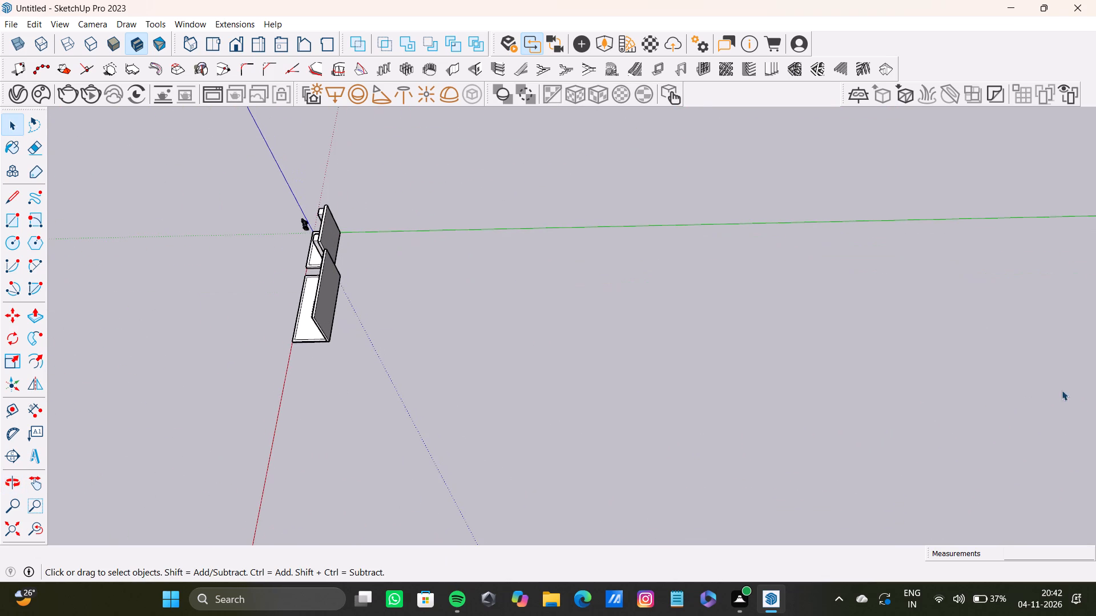
pyautogui.click(15, 220)
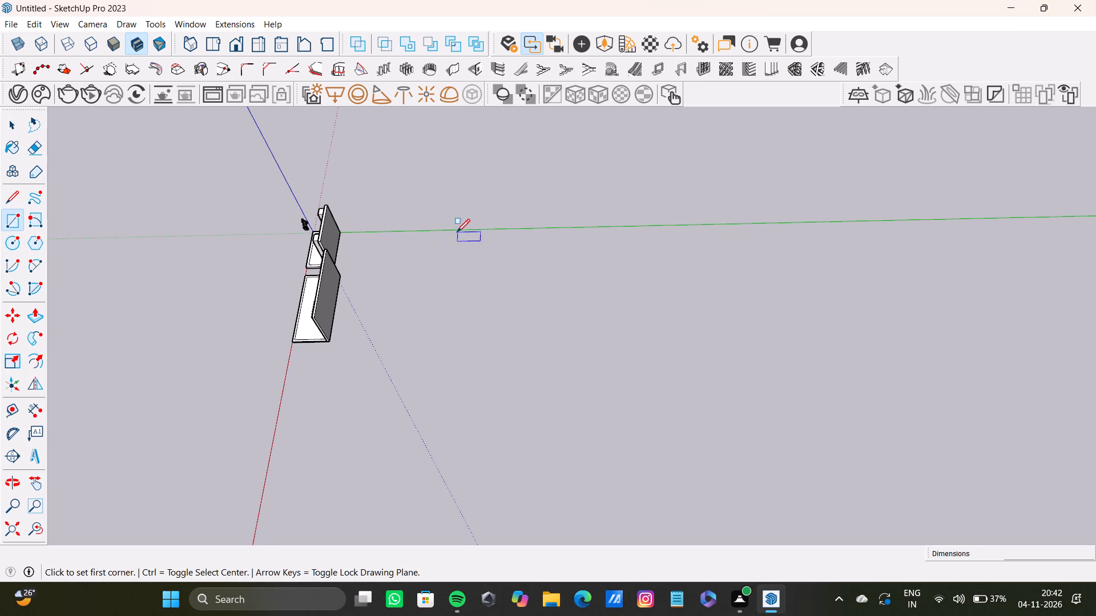
pyautogui.click(451, 228)
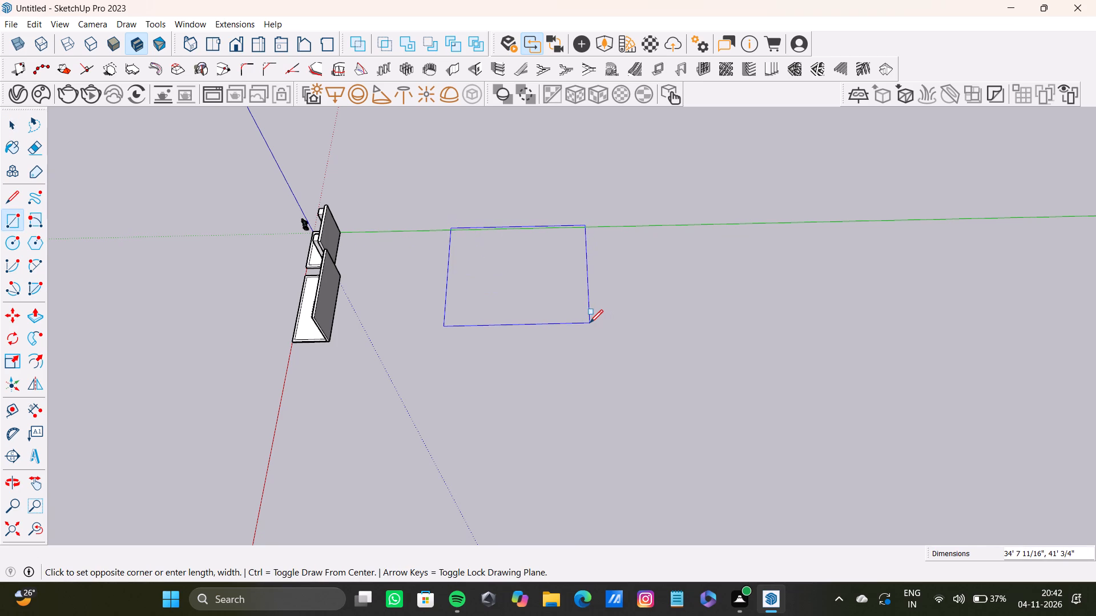
pyautogui.press('1')
pyautogui.press('0')
pyautogui.press("'")
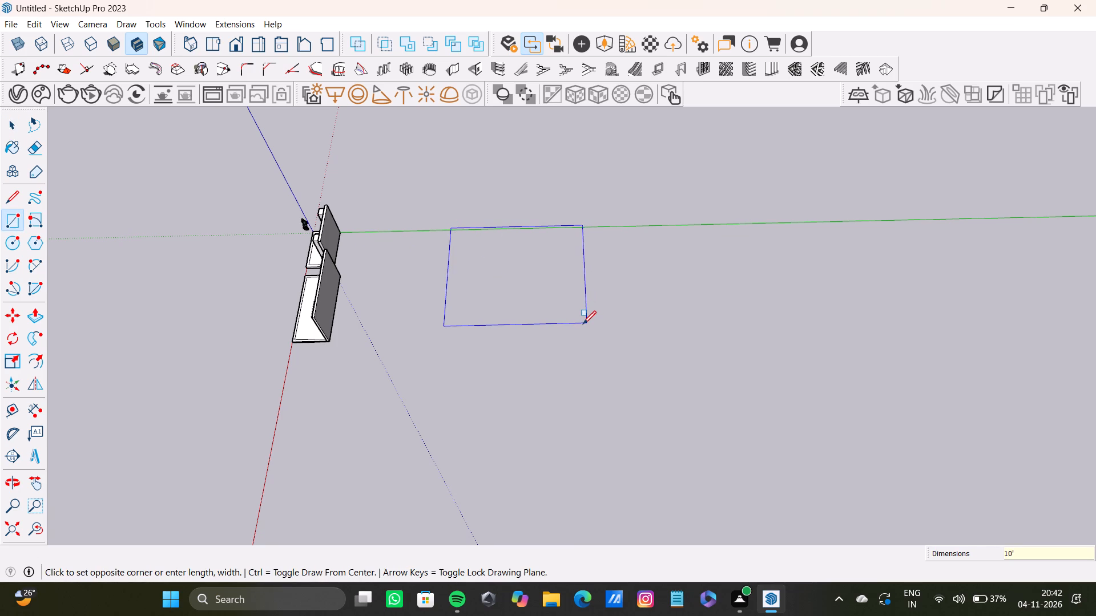
pyautogui.press('7')
pyautogui.press("'")
pyautogui.press('Return')
pyautogui.press('space')
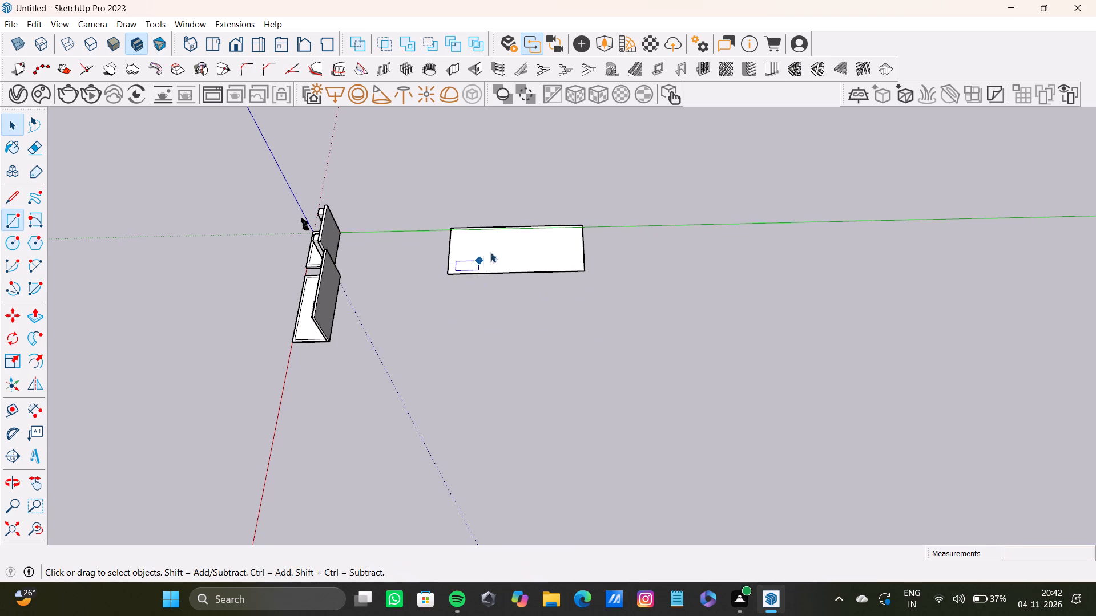
# Move the whole new rectangle about 4' 1" sideways, clear of the green axis.
pyautogui.scroll(-3, 503, 264)
pyautogui.moveTo(501, 271); pyautogui.dragTo(477, 340, button='middle')
pyautogui.scroll(8, 476, 253)
pyautogui.keyDown('shift'); pyautogui.moveTo(499, 234); pyautogui.dragTo(426, 379, button='middle'); pyautogui.keyUp('shift')
pyautogui.tripleClick(428, 370)
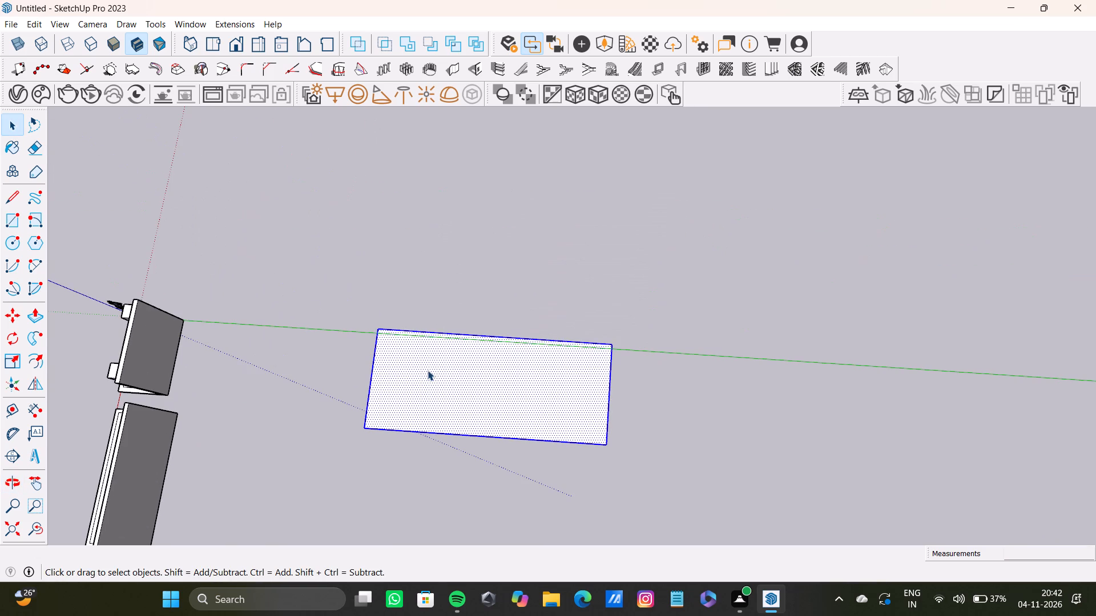
pyautogui.press('m')
pyautogui.click(603, 445)
pyautogui.click(611, 471)
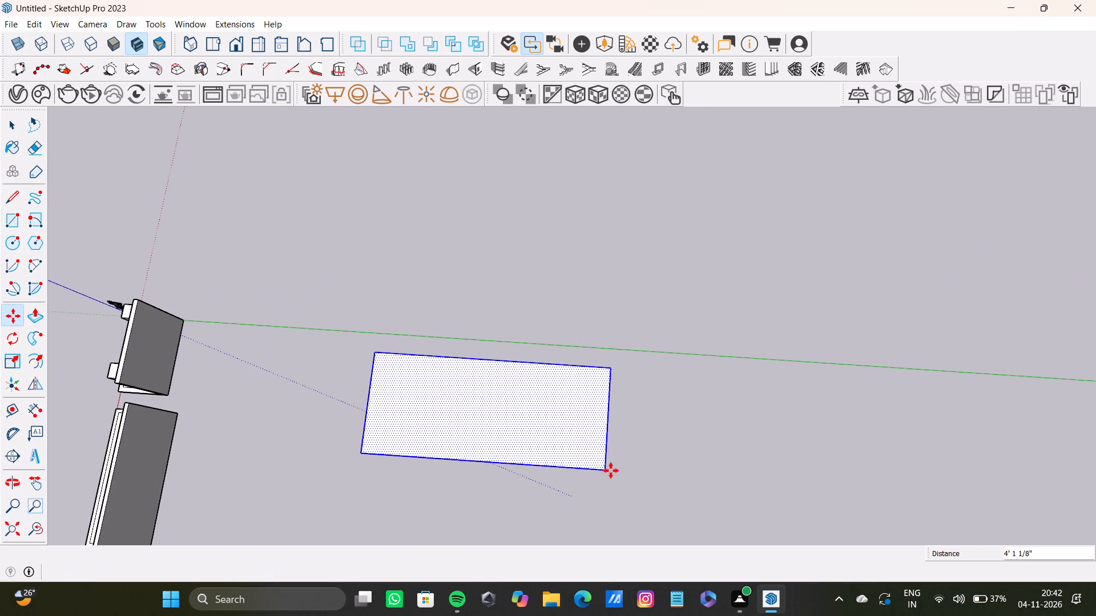
pyautogui.press('space')
# Push/pull the rectangle's face upward about 6" to form a thin base slab.
pyautogui.scroll(-4, 408, 399)
pyautogui.moveTo(508, 464); pyautogui.dragTo(135, 371, button='middle')
pyautogui.scroll(4, 361, 329)
pyautogui.moveTo(492, 306); pyautogui.dragTo(459, 242, button='middle')
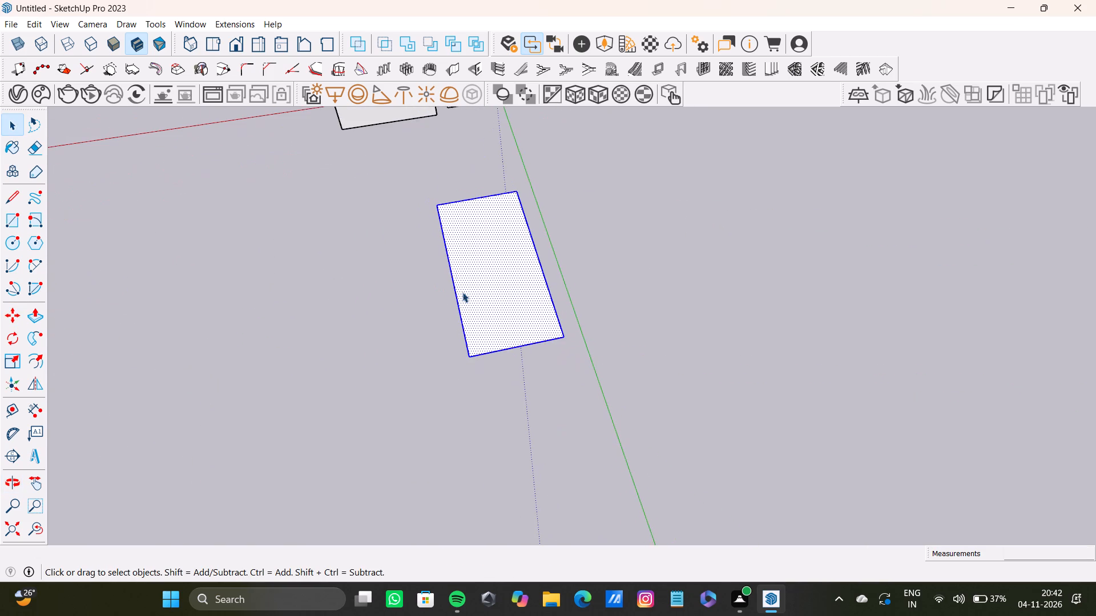
pyautogui.scroll(8, 498, 333)
pyautogui.moveTo(493, 331); pyautogui.dragTo(513, 330, button='middle')
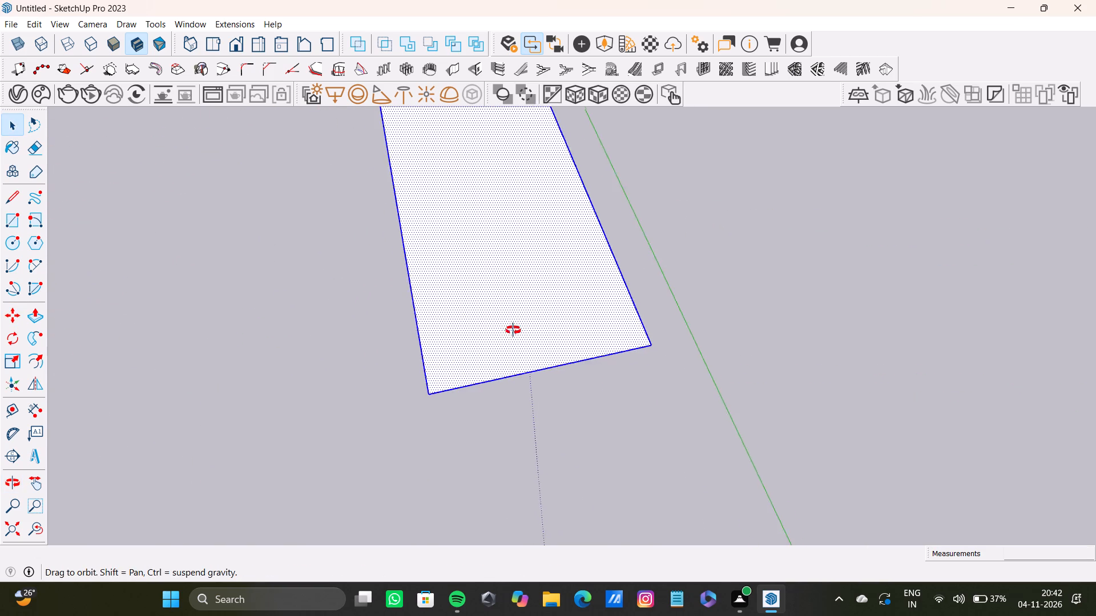
pyautogui.moveTo(513, 330); pyautogui.dragTo(740, 286, button='middle')
pyautogui.scroll(5, 579, 390)
pyautogui.moveTo(575, 388); pyautogui.dragTo(559, 320, button='middle')
pyautogui.click(432, 359)
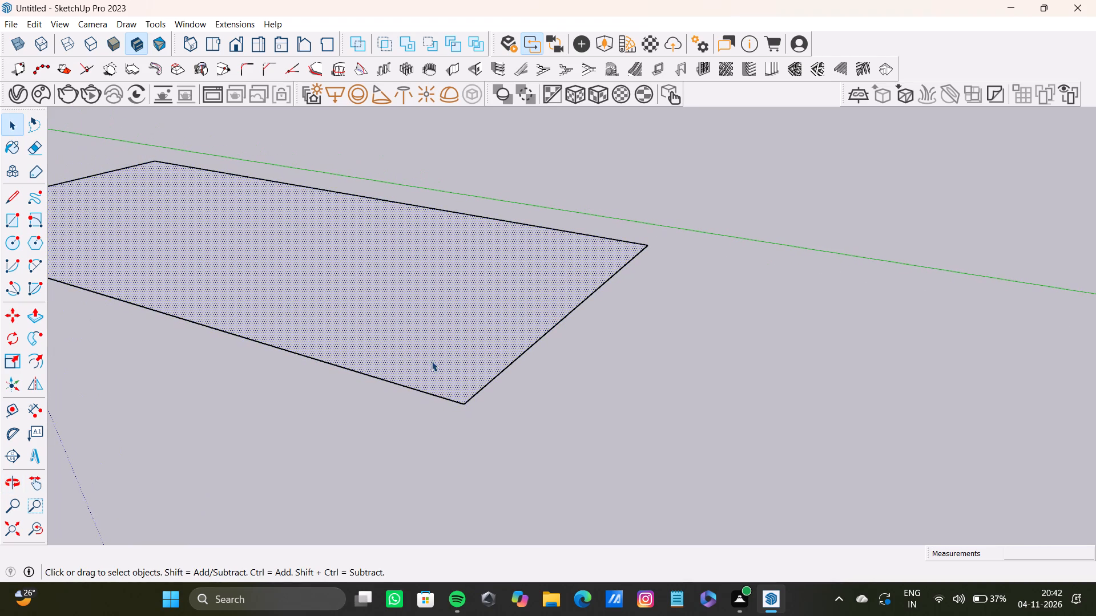
pyautogui.click(445, 366)
pyautogui.press('p')
pyautogui.moveTo(464, 386); pyautogui.dragTo(457, 366)
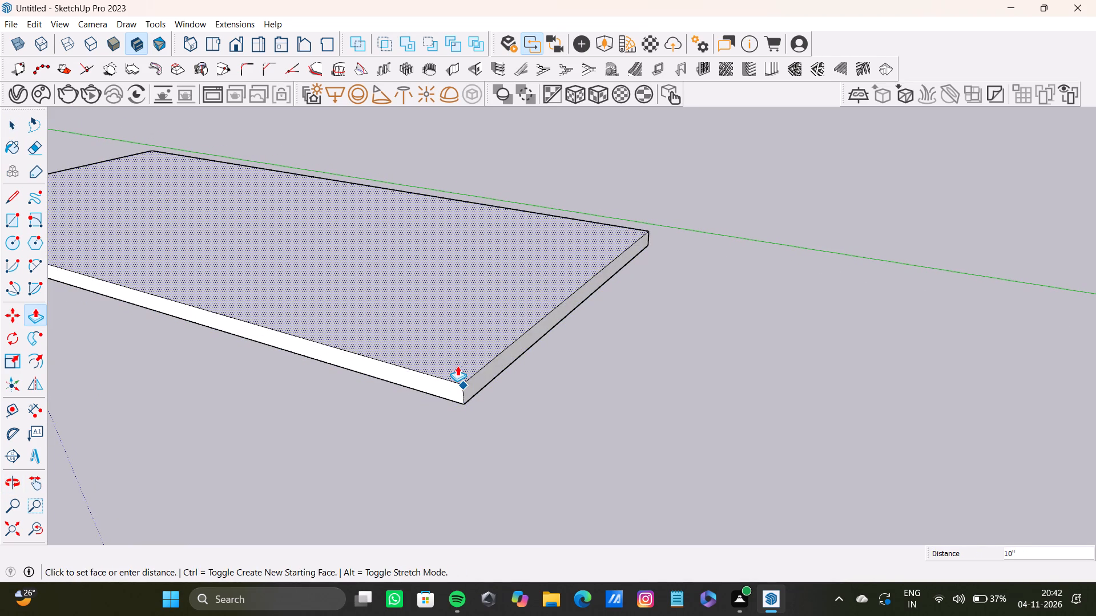
pyautogui.moveTo(457, 366); pyautogui.dragTo(459, 374)
# Offset the outline of the slab's top face inward about 1' 3".
pyautogui.scroll(-4, 459, 374)
pyautogui.moveTo(350, 285); pyautogui.dragTo(554, 409, button='middle')
pyautogui.scroll(-3, 556, 407)
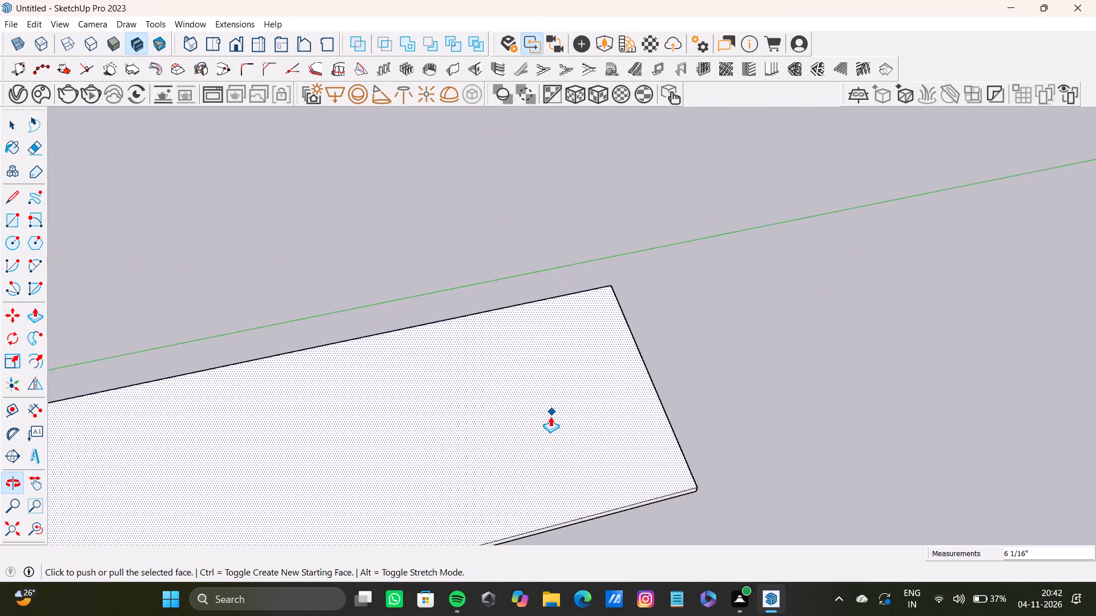
pyautogui.scroll(-3, 550, 416)
pyautogui.keyDown('shift'); pyautogui.moveTo(538, 420); pyautogui.dragTo(594, 412, button='middle'); pyautogui.keyUp('shift')
pyautogui.press('space')
pyautogui.click(512, 310)
pyautogui.press('f')
pyautogui.moveTo(515, 309); pyautogui.dragTo(458, 270)
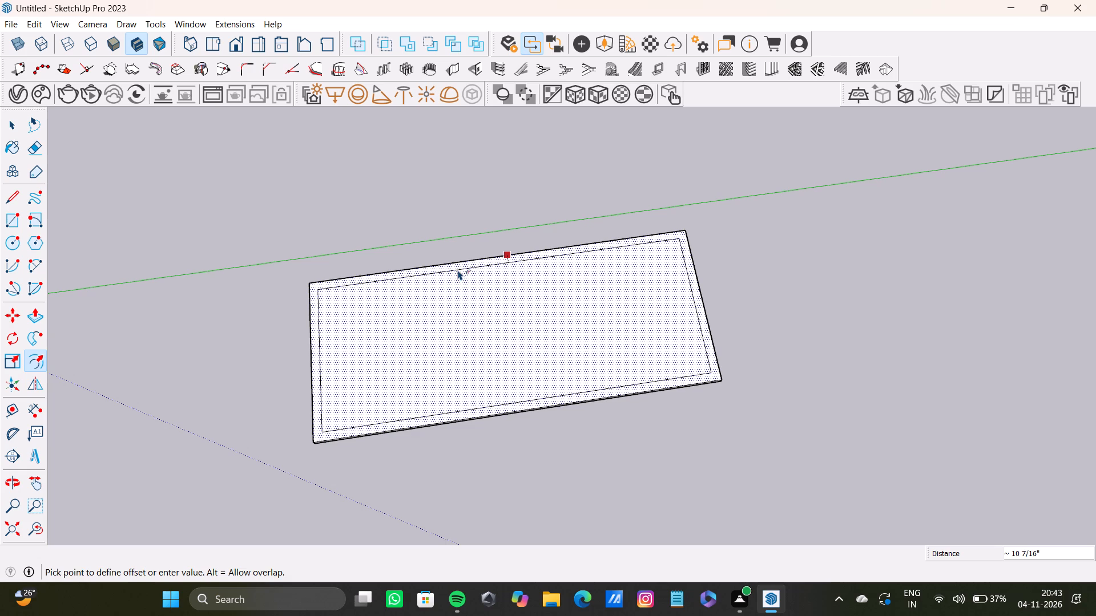
pyautogui.moveTo(458, 270); pyautogui.dragTo(459, 273)
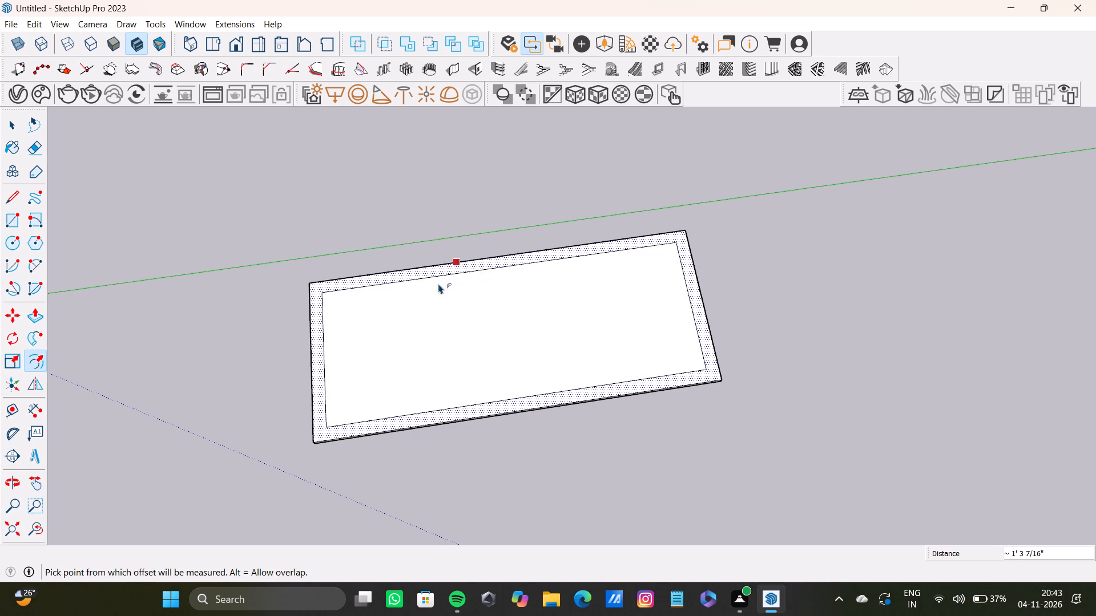
# Draw lines from two inner offset corners to the slab's short outer edges, separating the long border strip nearest the green axis.
pyautogui.press('l')
pyautogui.scroll(10, 303, 322)
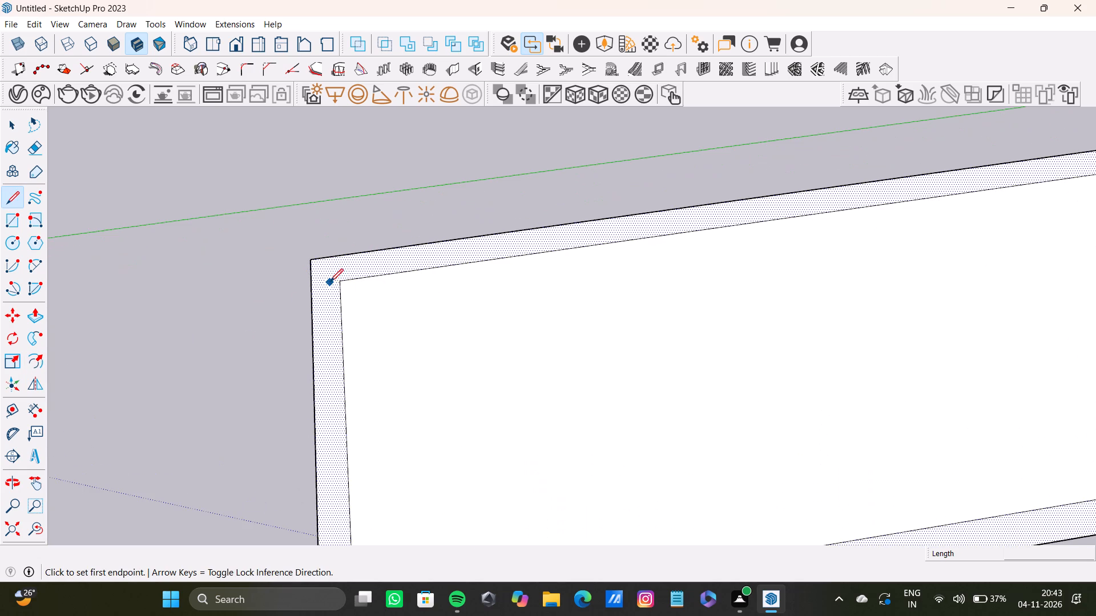
pyautogui.click(341, 284)
pyautogui.click(311, 287)
pyautogui.scroll(-11, 406, 300)
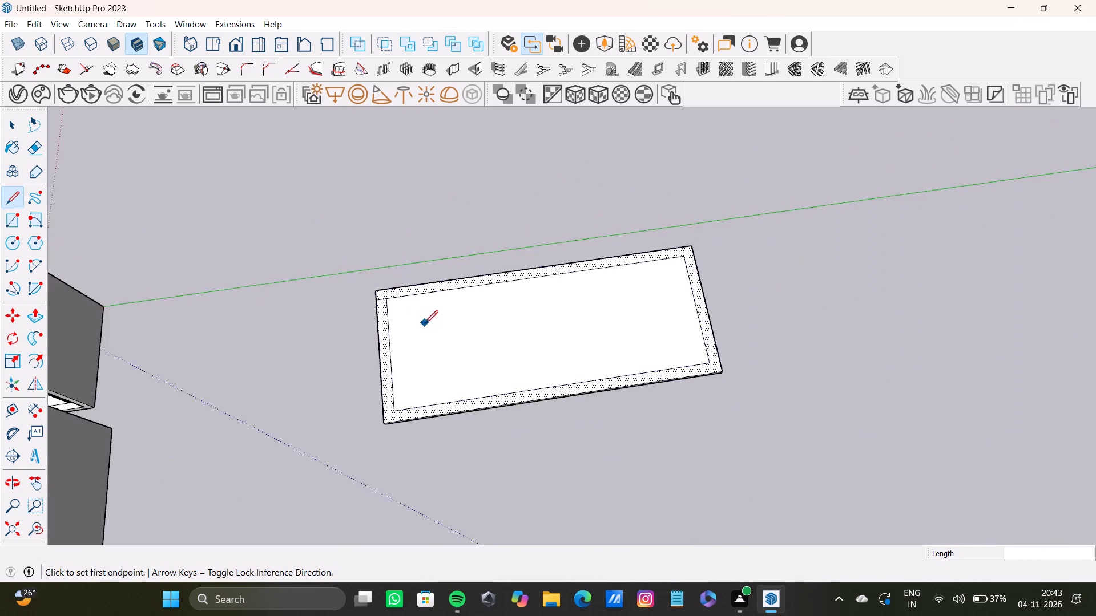
pyautogui.scroll(-2, 425, 323)
pyautogui.keyDown('shift'); pyautogui.moveTo(426, 326); pyautogui.dragTo(301, 380, button='middle'); pyautogui.keyUp('shift')
pyautogui.scroll(11, 530, 317)
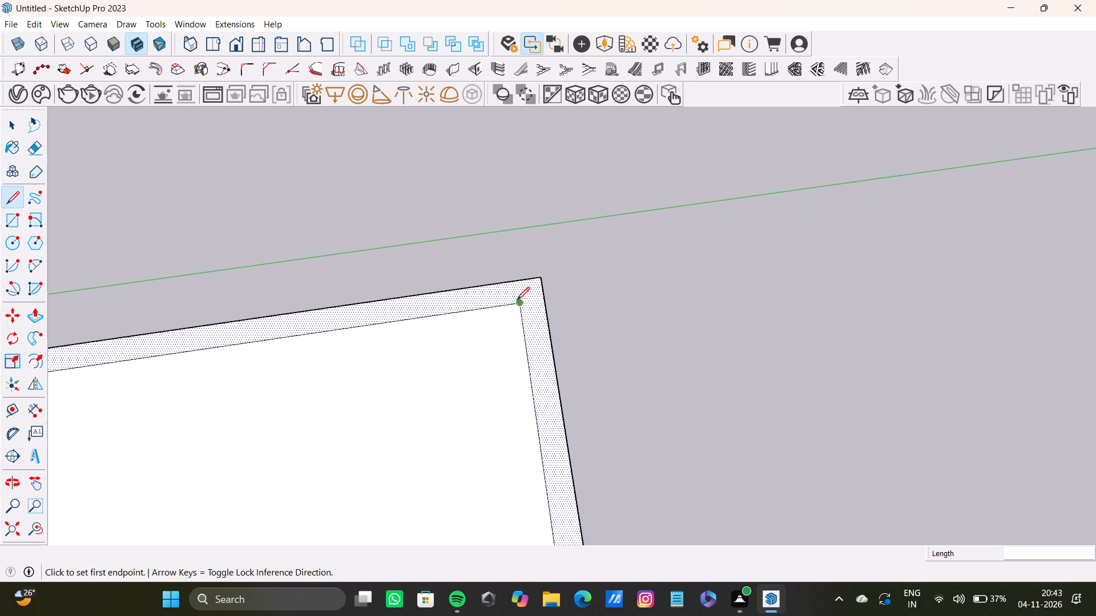
pyautogui.click(517, 300)
pyautogui.click(546, 303)
# Push/pull the separated border strip upward about 25' 7" to form an upright wall.
pyautogui.scroll(-12, 453, 356)
pyautogui.moveTo(473, 403); pyautogui.dragTo(458, 406, button='middle')
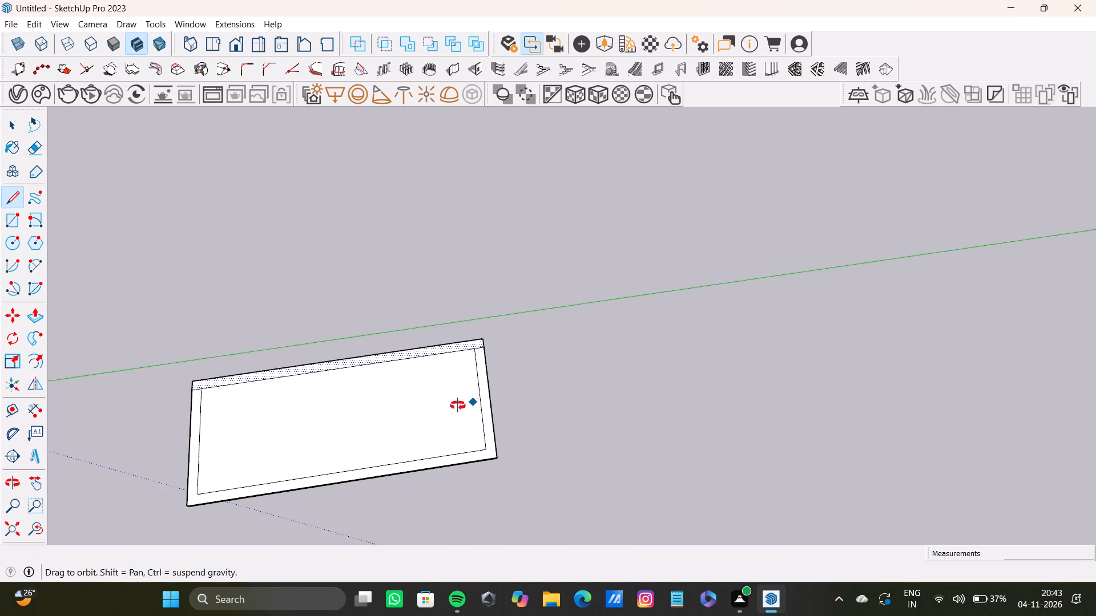
pyautogui.moveTo(458, 406); pyautogui.dragTo(381, 410, button='middle')
pyautogui.scroll(-4, 360, 362)
pyautogui.keyDown('shift'); pyautogui.moveTo(356, 357); pyautogui.dragTo(296, 396, button='middle'); pyautogui.keyUp('shift')
pyautogui.scroll(9, 517, 319)
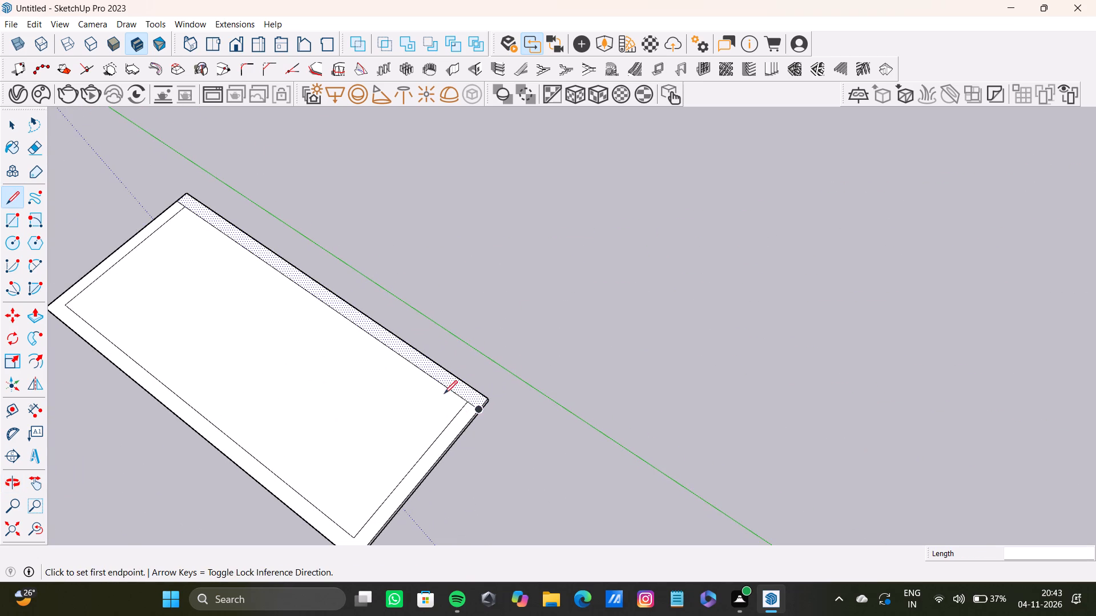
pyautogui.press('space')
pyautogui.click(462, 392)
pyautogui.press('p')
pyautogui.moveTo(464, 390); pyautogui.dragTo(361, 196)
# Push/pull the outer back face of the new upright wall about 5 9/16".
pyautogui.scroll(-2, 359, 211)
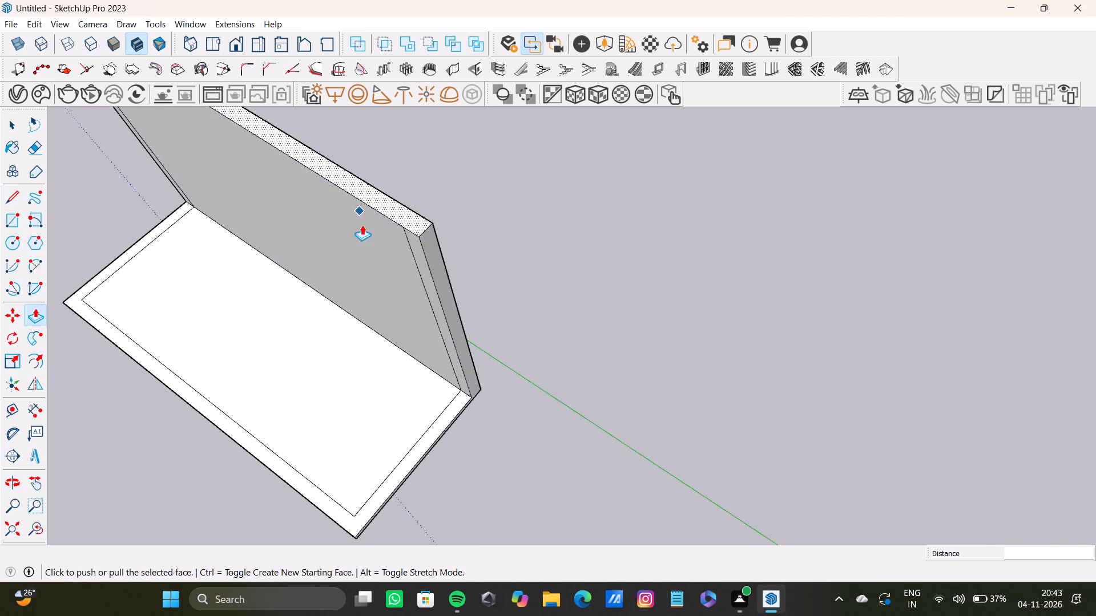
pyautogui.scroll(-6, 362, 225)
pyautogui.keyDown('shift'); pyautogui.moveTo(398, 273); pyautogui.dragTo(348, 191, button='middle'); pyautogui.keyUp('shift')
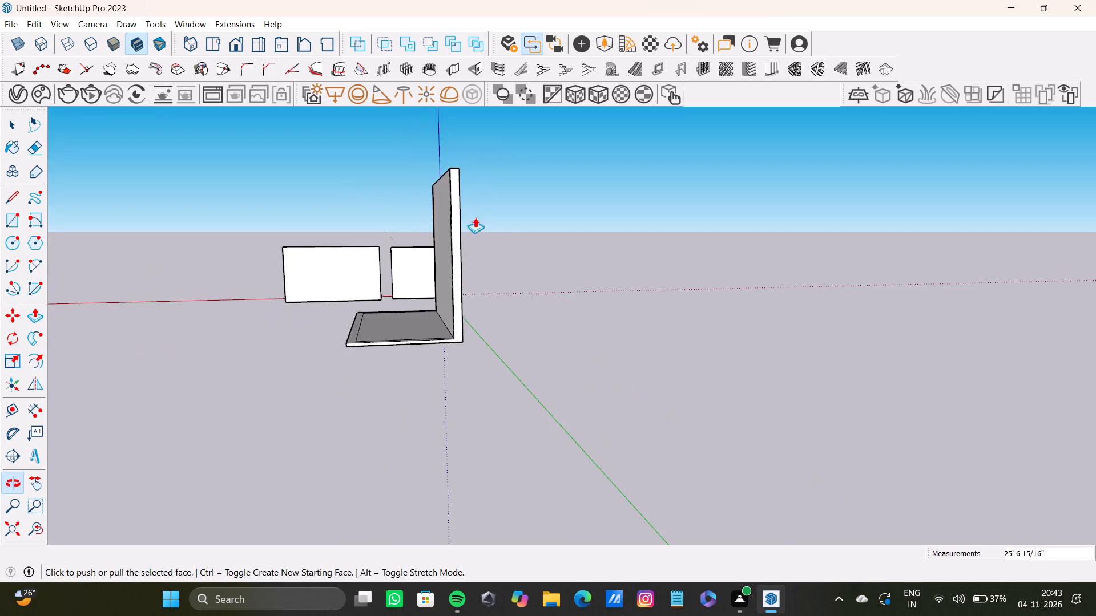
pyautogui.scroll(3, 513, 228)
pyautogui.keyDown('shift'); pyautogui.moveTo(516, 240); pyautogui.dragTo(498, 312, button='middle'); pyautogui.keyUp('shift')
pyautogui.scroll(4, 335, 308)
pyautogui.press('space')
pyautogui.click(343, 307)
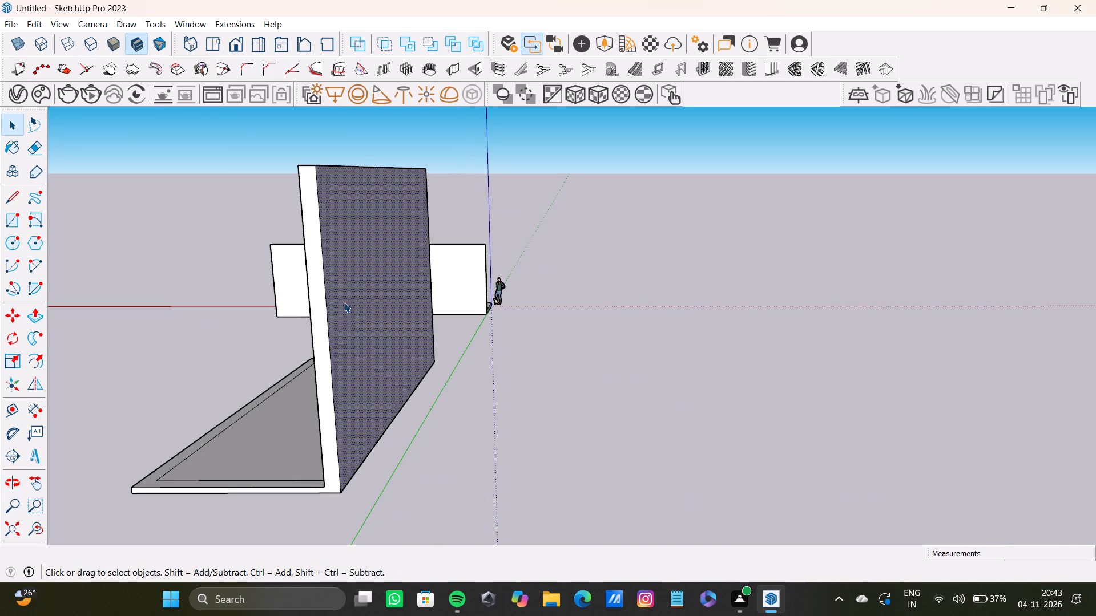
pyautogui.press('p')
pyautogui.moveTo(583, 238); pyautogui.dragTo(569, 243)
pyautogui.hotkey('ctrl', 'z')
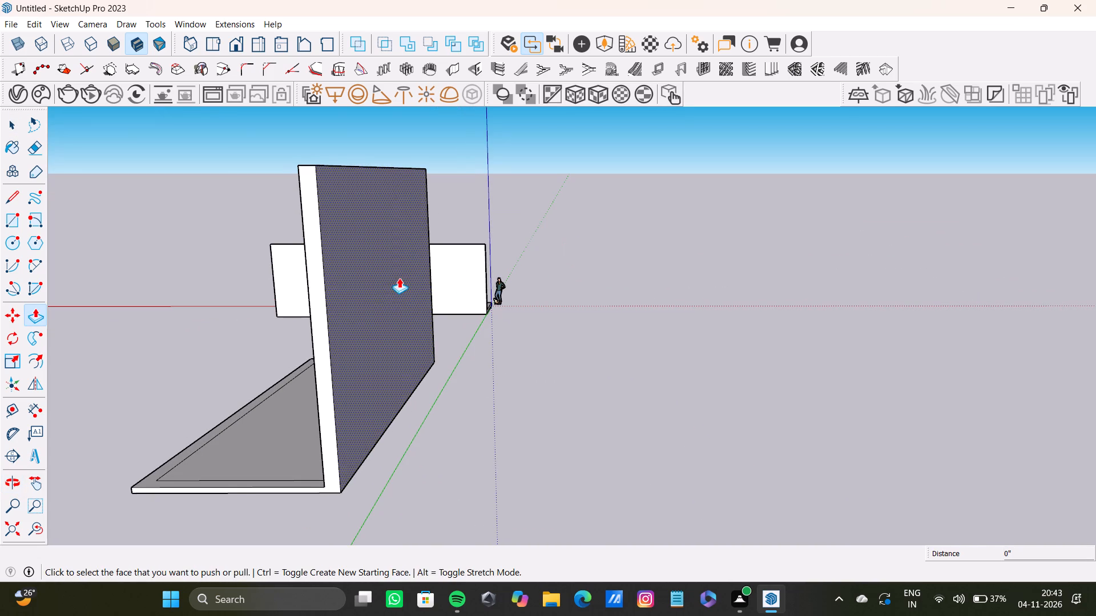
pyautogui.moveTo(382, 291); pyautogui.dragTo(378, 297)
# Push/pull the underside of the base slab downward about 10 5/16" to thicken it.
pyautogui.scroll(-2, 369, 341)
pyautogui.keyDown('shift'); pyautogui.moveTo(370, 345); pyautogui.dragTo(586, 283, button='middle'); pyautogui.keyUp('shift')
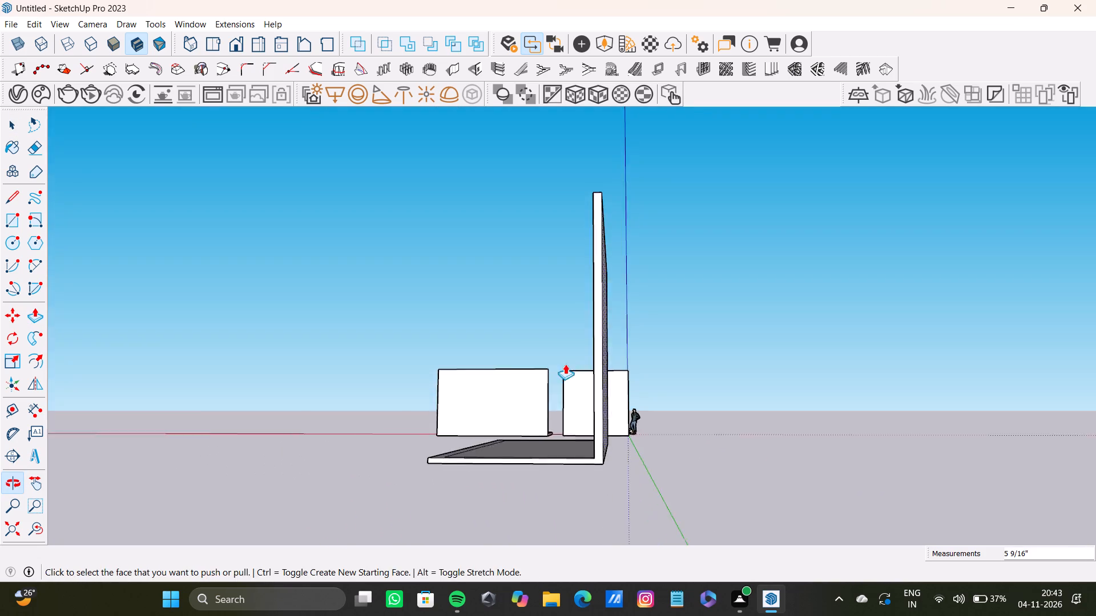
pyautogui.scroll(3, 561, 512)
pyautogui.moveTo(564, 505); pyautogui.dragTo(552, 465, button='middle')
pyautogui.press('space')
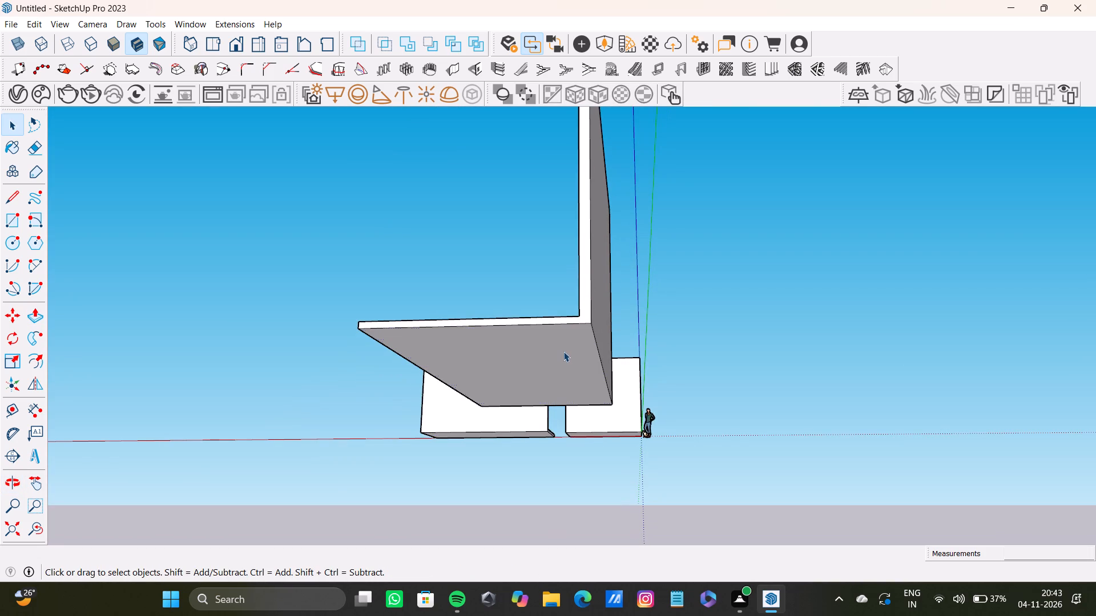
pyautogui.click(563, 351)
pyautogui.press('p')
pyautogui.click(554, 349)
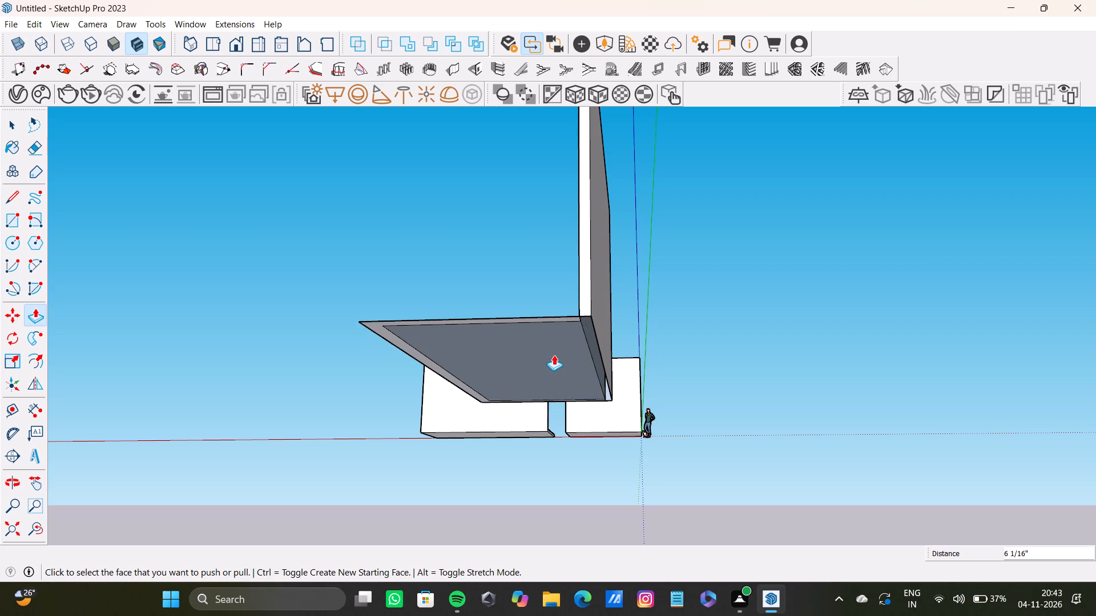
pyautogui.hotkey('ctrl', 'z')
pyautogui.moveTo(560, 345); pyautogui.dragTo(563, 355)
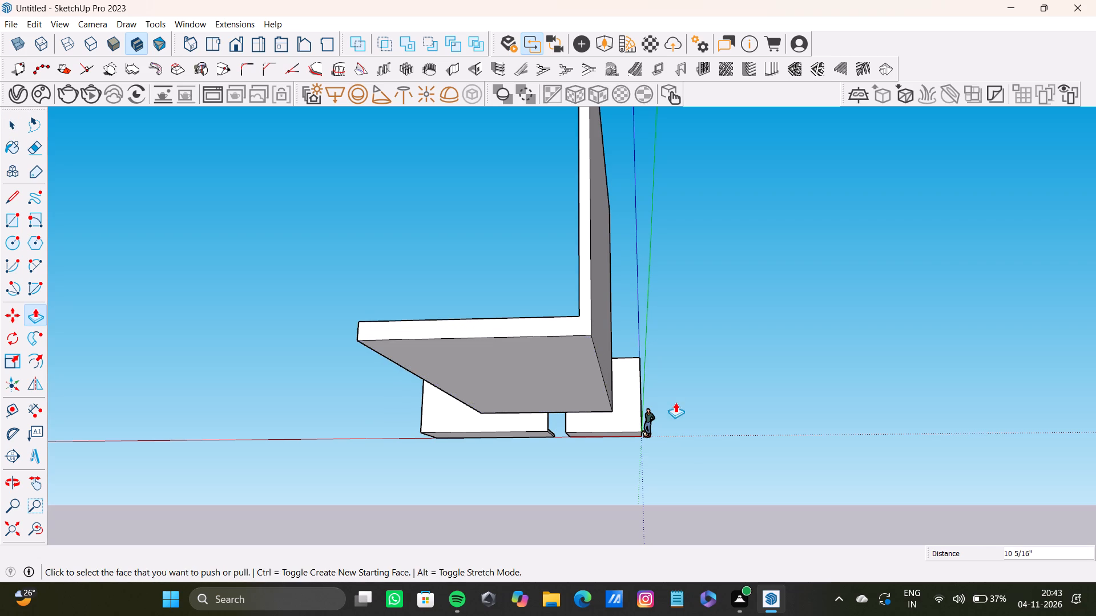
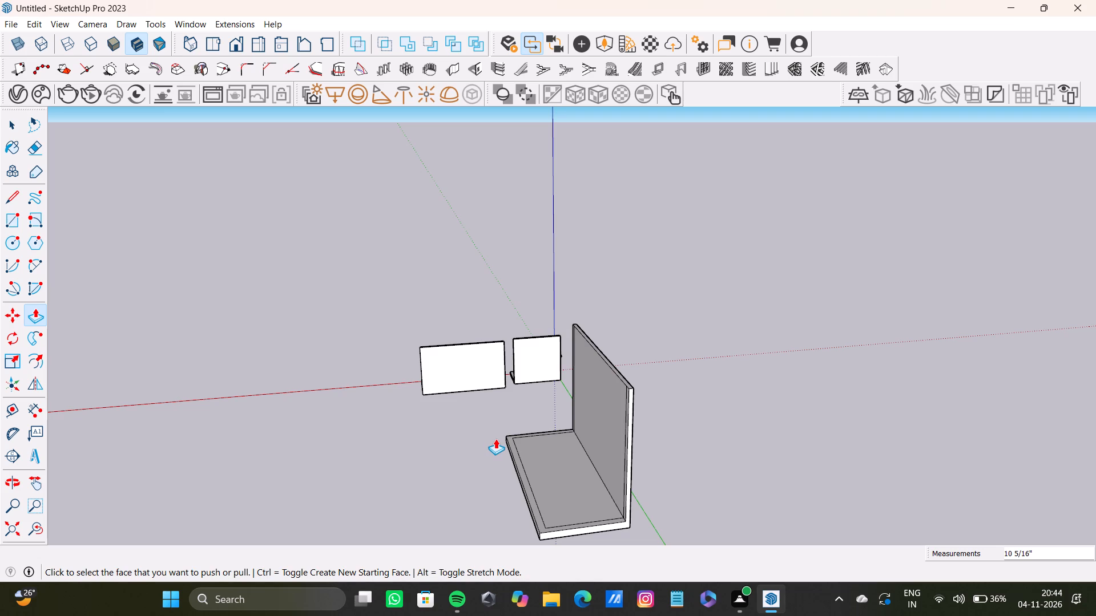
# Push/pull the outer back face of the upright wall outward about 7 1/2".
pyautogui.scroll(-20, 904, 379)
pyautogui.scroll(-2, 904, 379)
pyautogui.scroll(-10, 597, 439)
pyautogui.moveTo(593, 436); pyautogui.dragTo(546, 431, button='middle')
pyautogui.scroll(13, 636, 423)
pyautogui.moveTo(610, 439); pyautogui.dragTo(590, 352, button='middle')
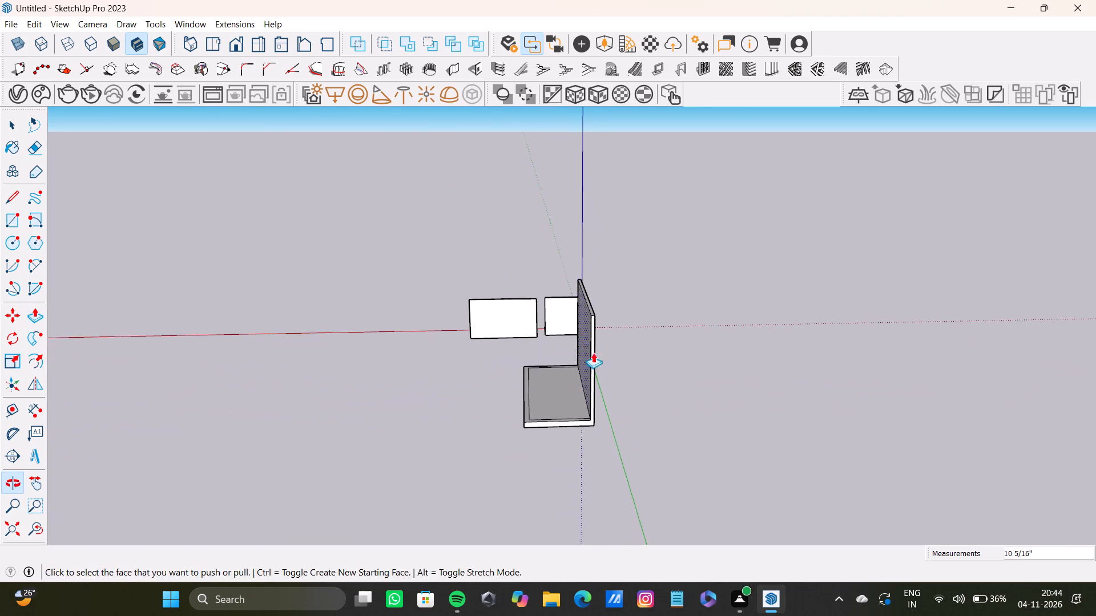
pyautogui.scroll(4, 601, 355)
pyautogui.moveTo(602, 377); pyautogui.dragTo(562, 375, button='middle')
pyautogui.scroll(4, 562, 375)
pyautogui.moveTo(526, 388); pyautogui.dragTo(535, 390)
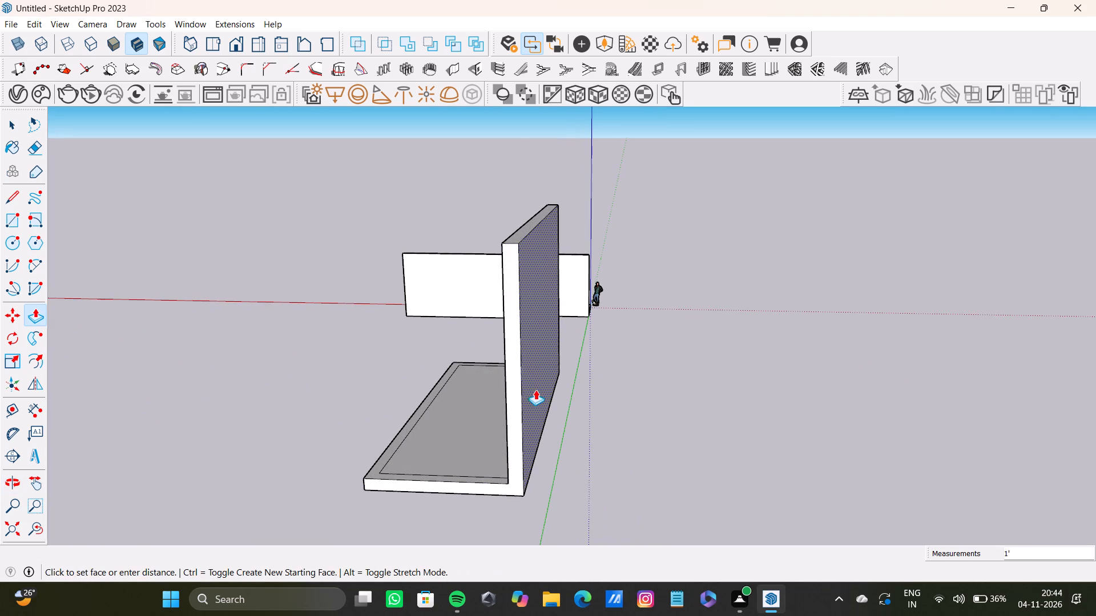
pyautogui.moveTo(535, 390); pyautogui.dragTo(531, 395)
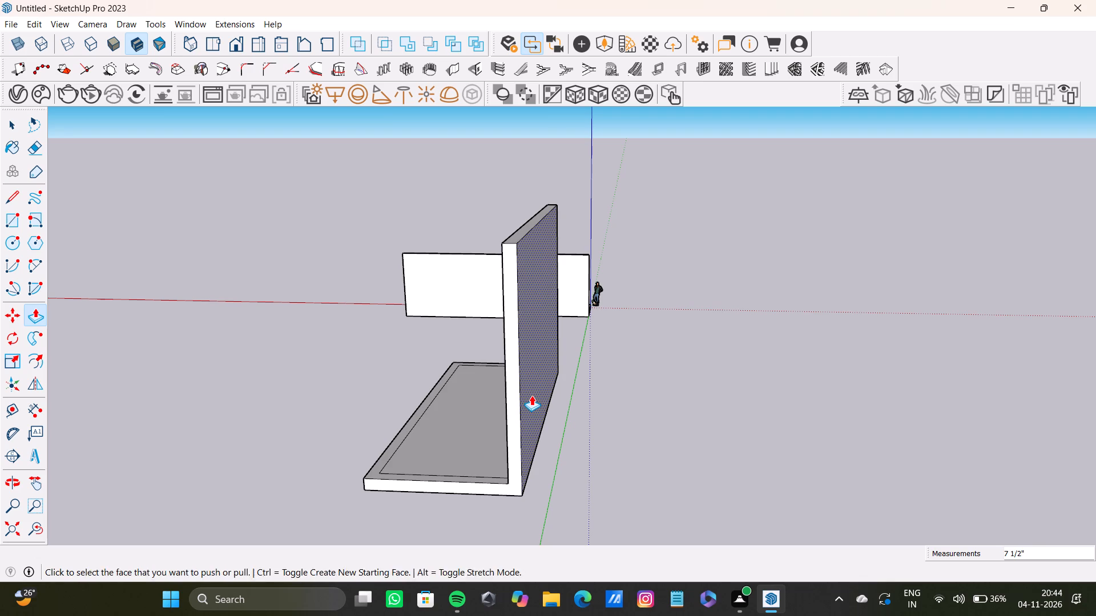
pyautogui.scroll(-9, 531, 395)
pyautogui.press('space')
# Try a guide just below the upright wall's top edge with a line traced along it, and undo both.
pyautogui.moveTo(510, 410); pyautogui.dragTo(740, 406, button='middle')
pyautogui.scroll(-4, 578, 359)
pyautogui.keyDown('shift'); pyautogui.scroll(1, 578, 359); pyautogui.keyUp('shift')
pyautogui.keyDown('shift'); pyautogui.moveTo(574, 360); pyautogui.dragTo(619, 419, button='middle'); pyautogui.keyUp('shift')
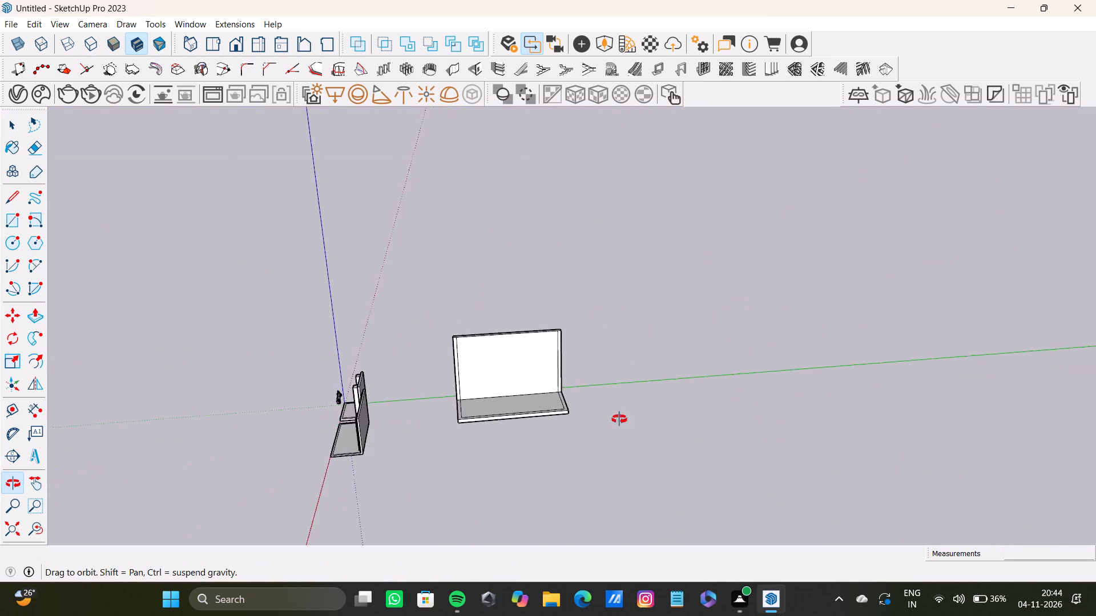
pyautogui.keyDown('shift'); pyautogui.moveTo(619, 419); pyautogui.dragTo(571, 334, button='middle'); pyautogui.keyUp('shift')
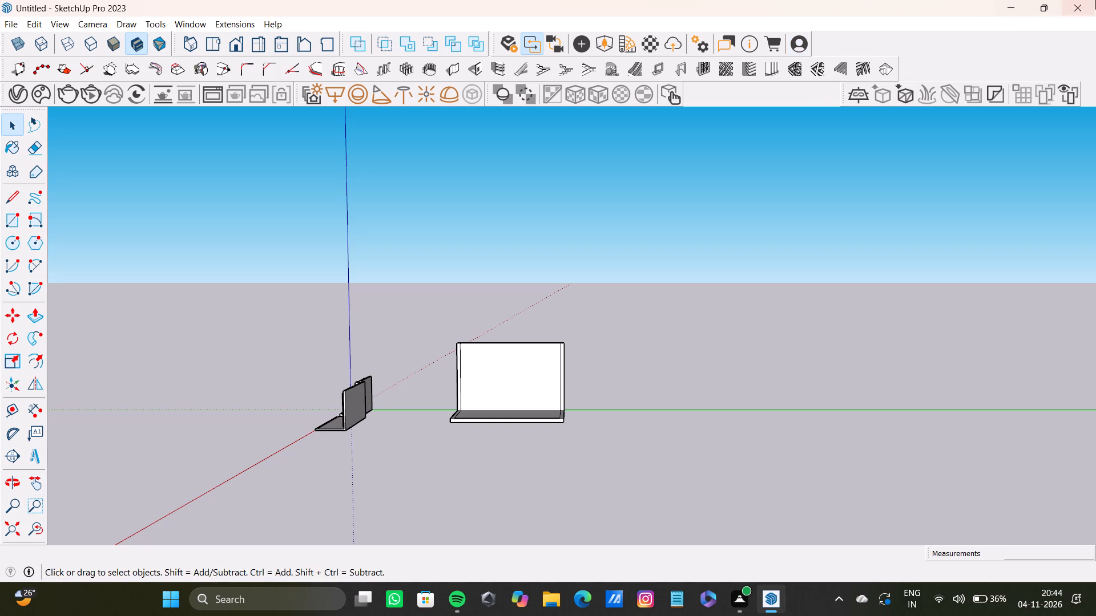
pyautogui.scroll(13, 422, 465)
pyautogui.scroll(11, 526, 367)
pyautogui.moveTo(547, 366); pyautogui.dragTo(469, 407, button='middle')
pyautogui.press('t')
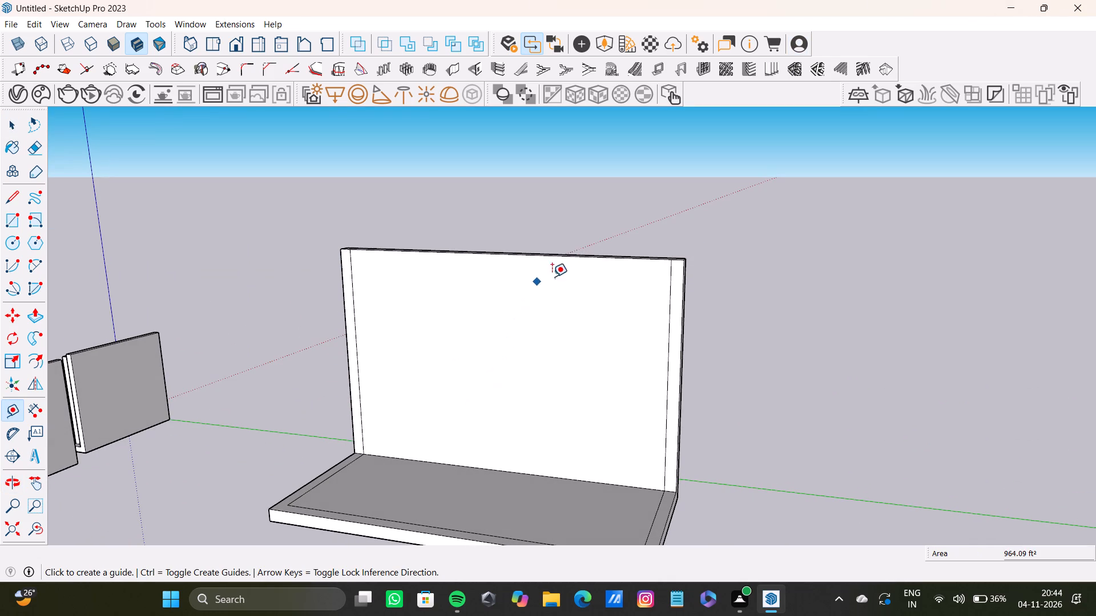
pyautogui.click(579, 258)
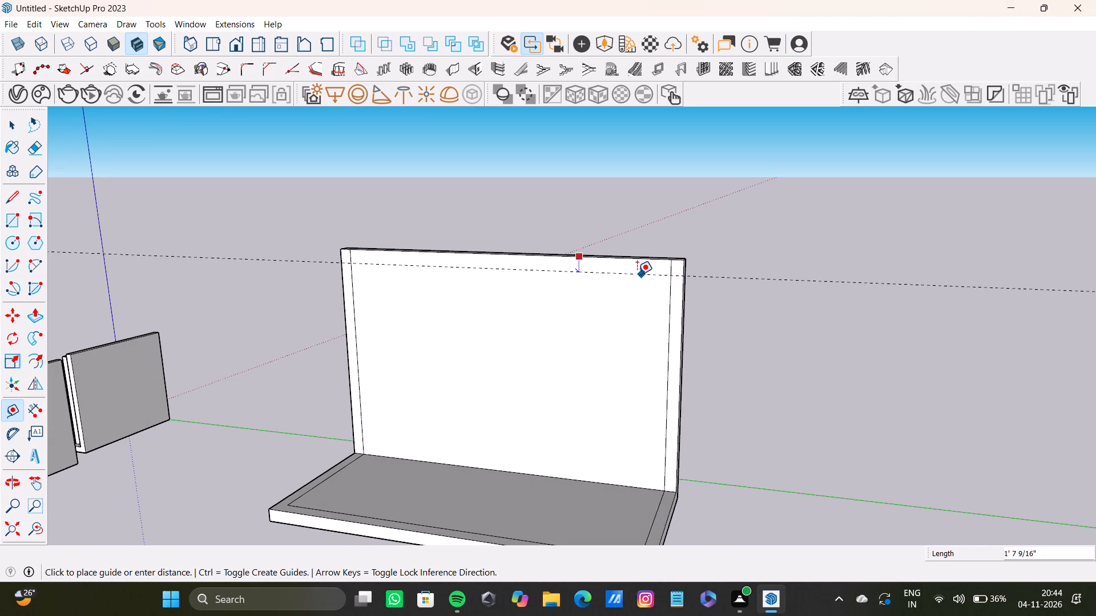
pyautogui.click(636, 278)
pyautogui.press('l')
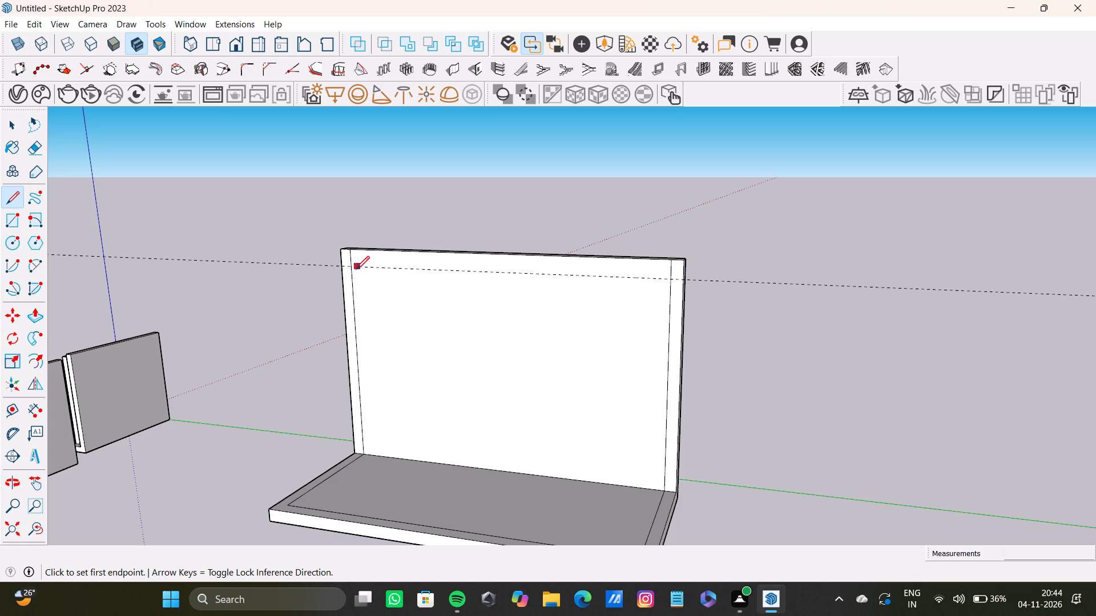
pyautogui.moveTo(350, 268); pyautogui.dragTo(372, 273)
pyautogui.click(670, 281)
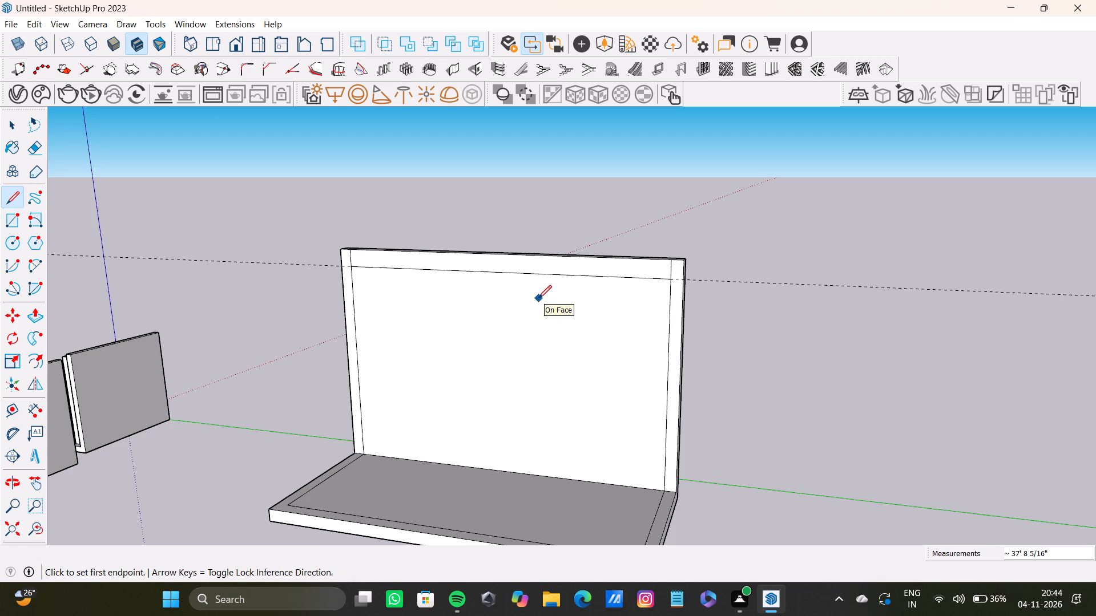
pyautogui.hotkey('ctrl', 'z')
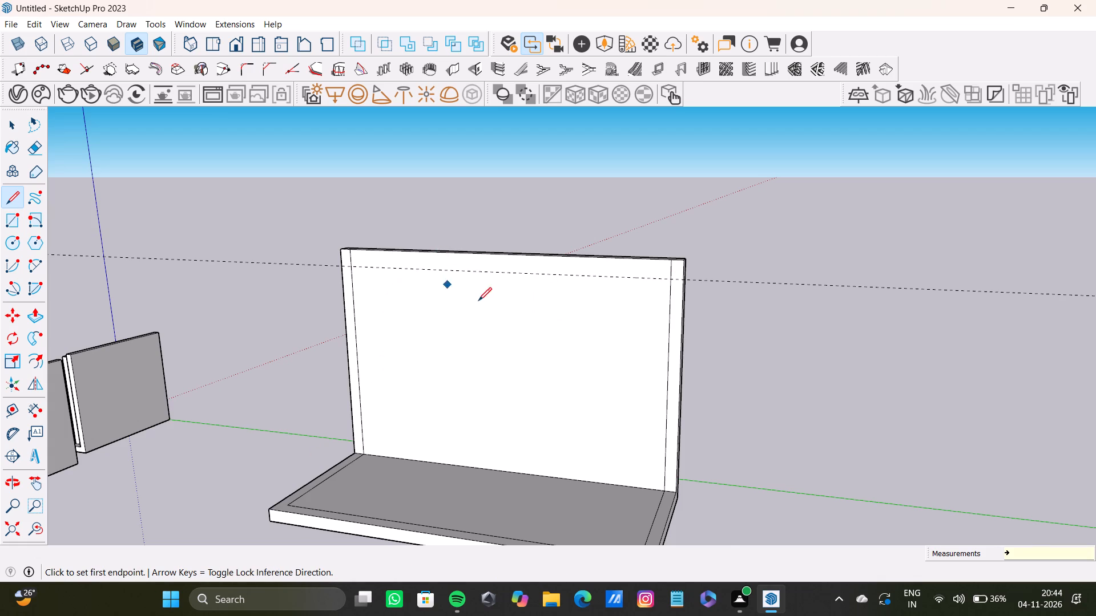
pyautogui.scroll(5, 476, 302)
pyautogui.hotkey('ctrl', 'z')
# Place a guide about 1' 6 1/2" below the upright wall's top edge and draw a line along it between the two vertical side lines.
pyautogui.write('ty')
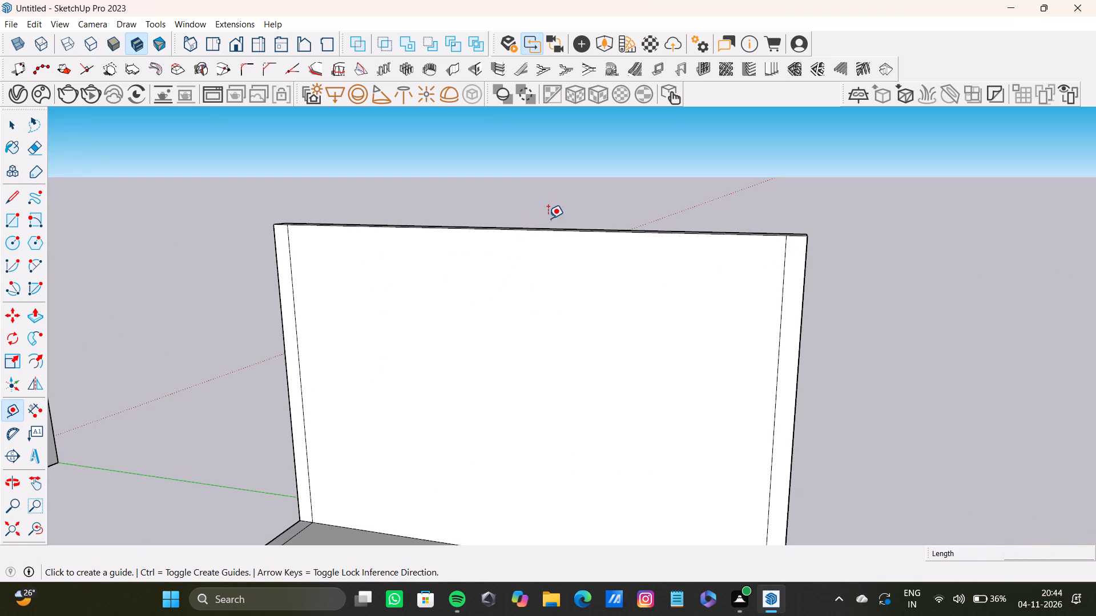
pyautogui.click(548, 232)
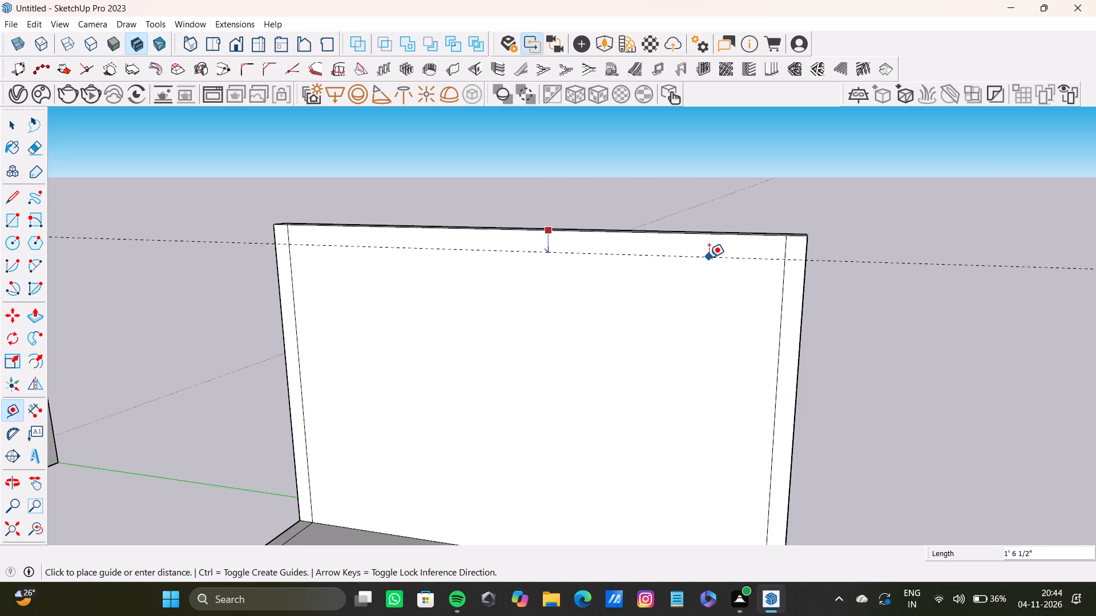
pyautogui.click(709, 257)
pyautogui.press('l')
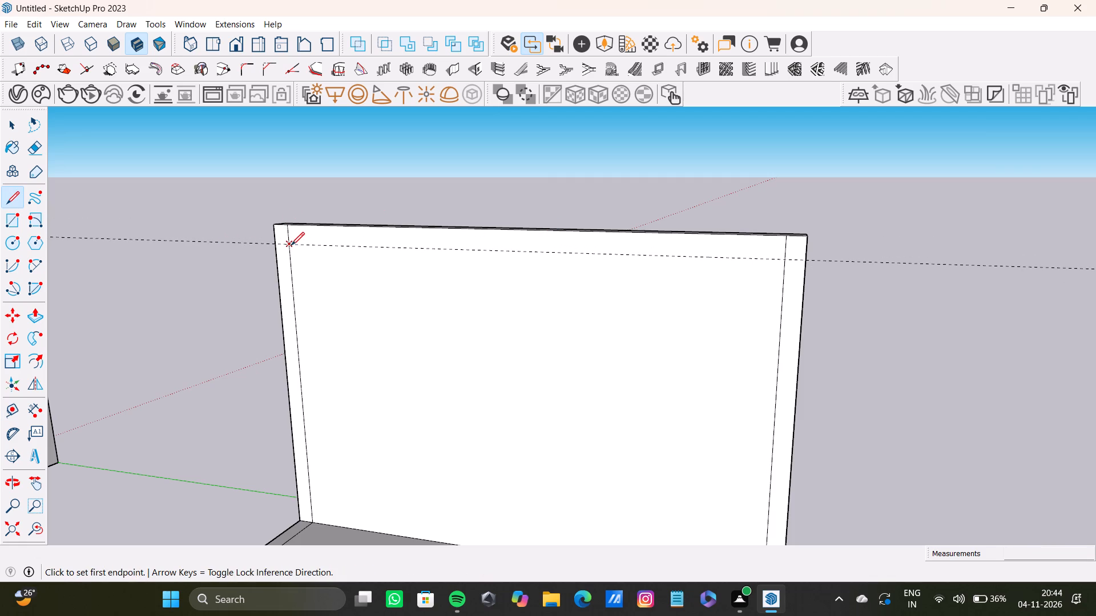
pyautogui.click(291, 245)
pyautogui.click(784, 257)
pyautogui.press('space')
# Examine the upright wall's inner face and its border lines from several angles, including its relation to the existing panels.
pyautogui.scroll(-3, 566, 332)
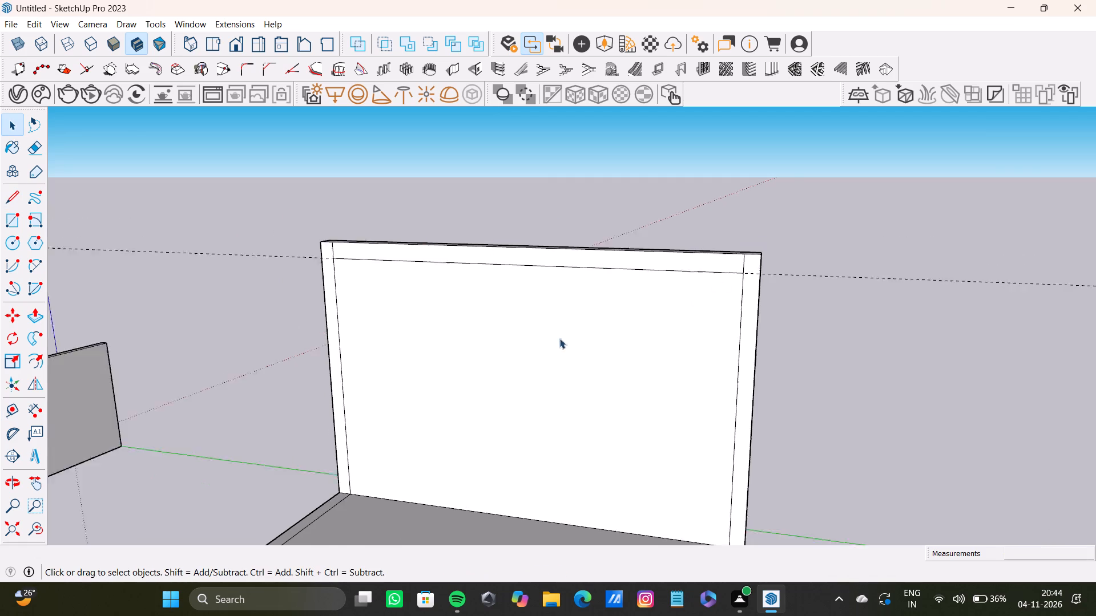
pyautogui.scroll(-11, 559, 338)
pyautogui.moveTo(478, 326); pyautogui.dragTo(298, 305, button='middle')
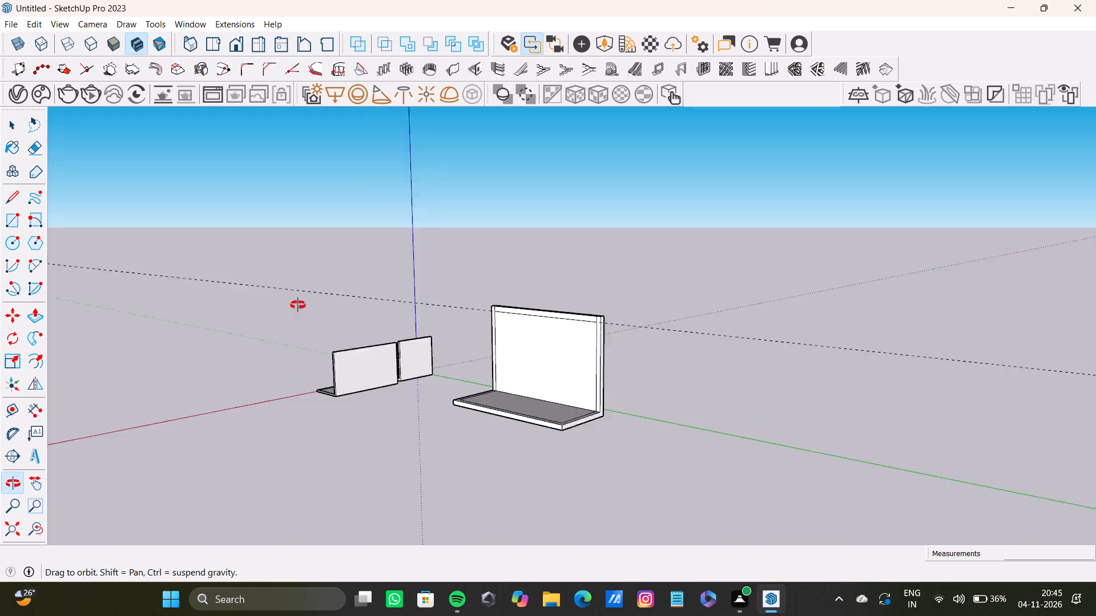
pyautogui.moveTo(298, 305); pyautogui.dragTo(453, 347, button='middle')
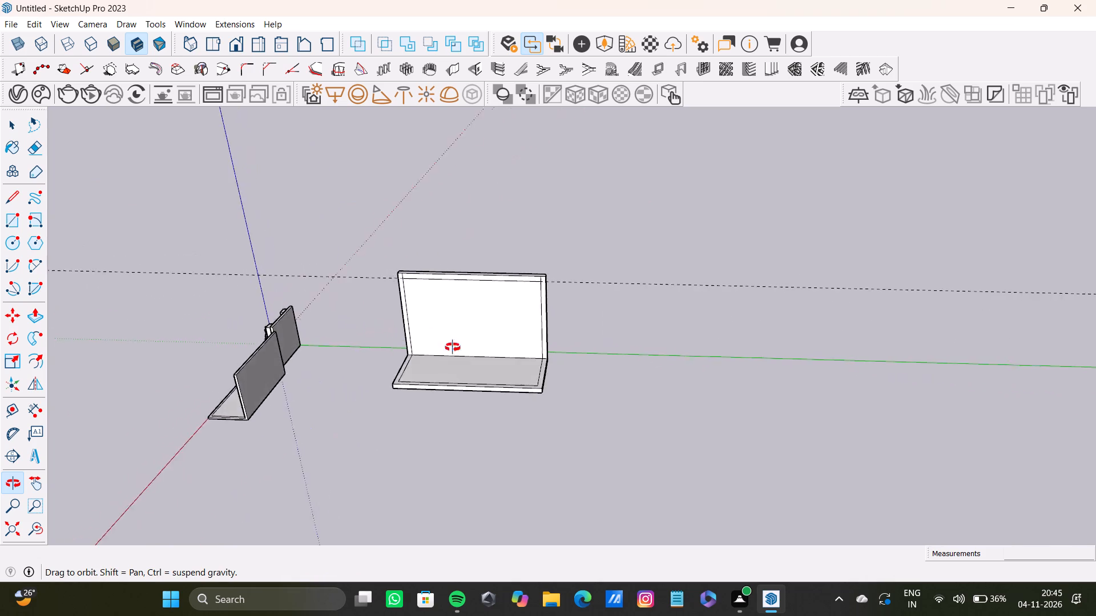
pyautogui.moveTo(453, 347); pyautogui.dragTo(396, 269, button='middle')
pyautogui.scroll(12, 411, 264)
pyautogui.scroll(-9, 436, 289)
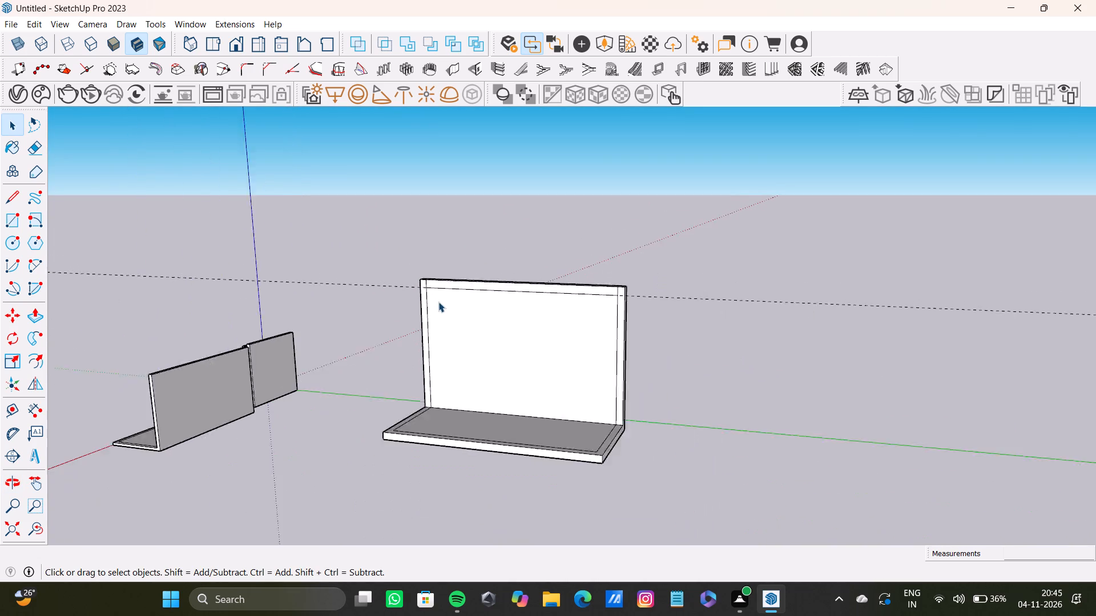
pyautogui.scroll(-1, 438, 302)
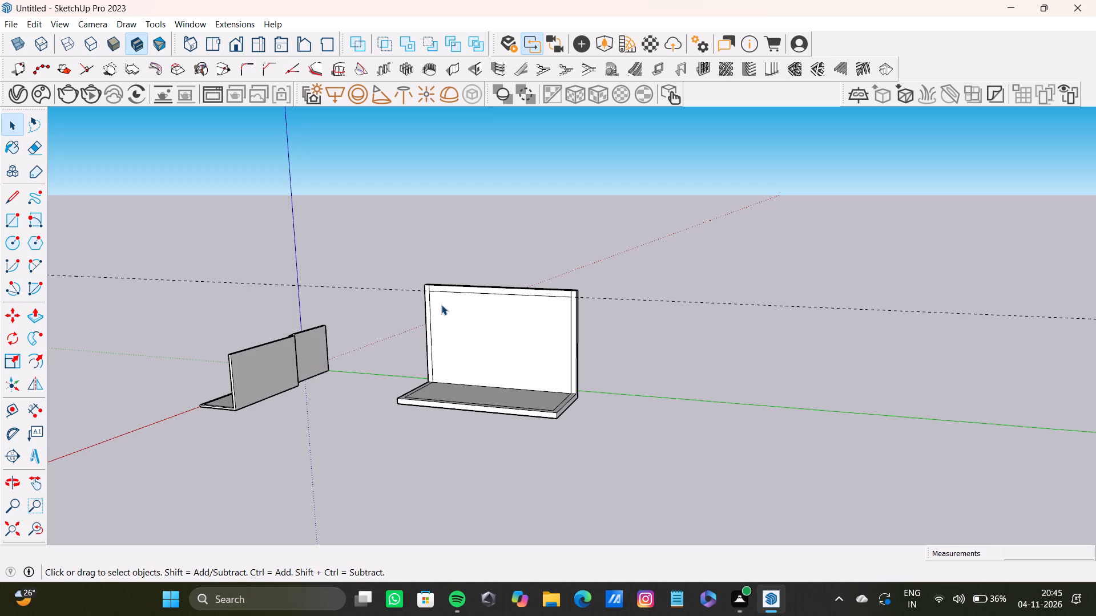
pyautogui.scroll(-3, 507, 322)
pyautogui.scroll(14, 460, 313)
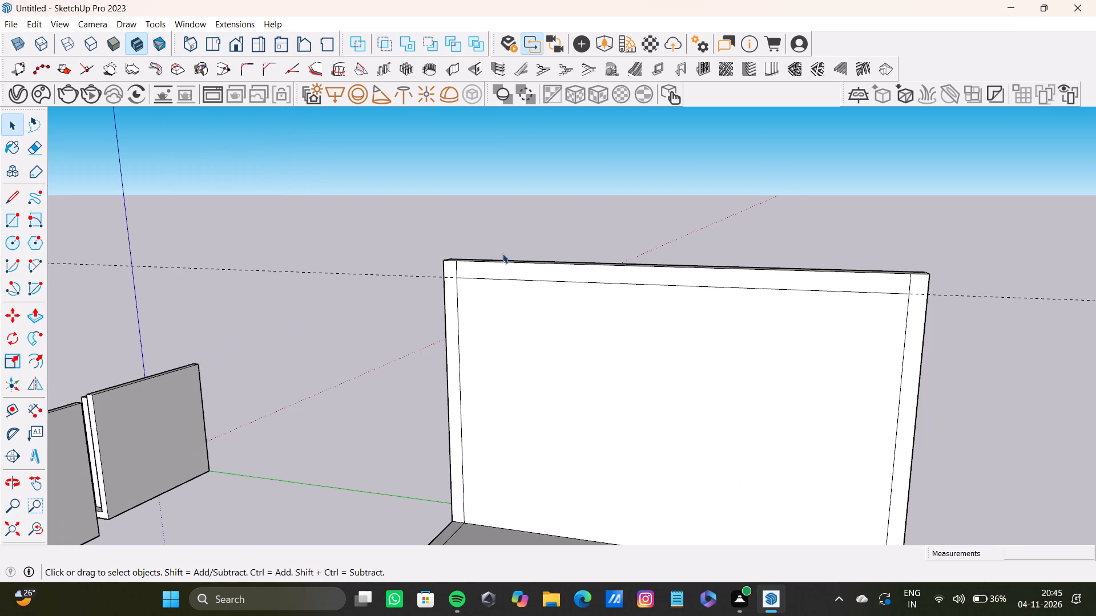
pyautogui.scroll(-8, 473, 307)
pyautogui.keyDown('shift'); pyautogui.moveTo(477, 326); pyautogui.dragTo(493, 298, button='middle'); pyautogui.keyUp('shift')
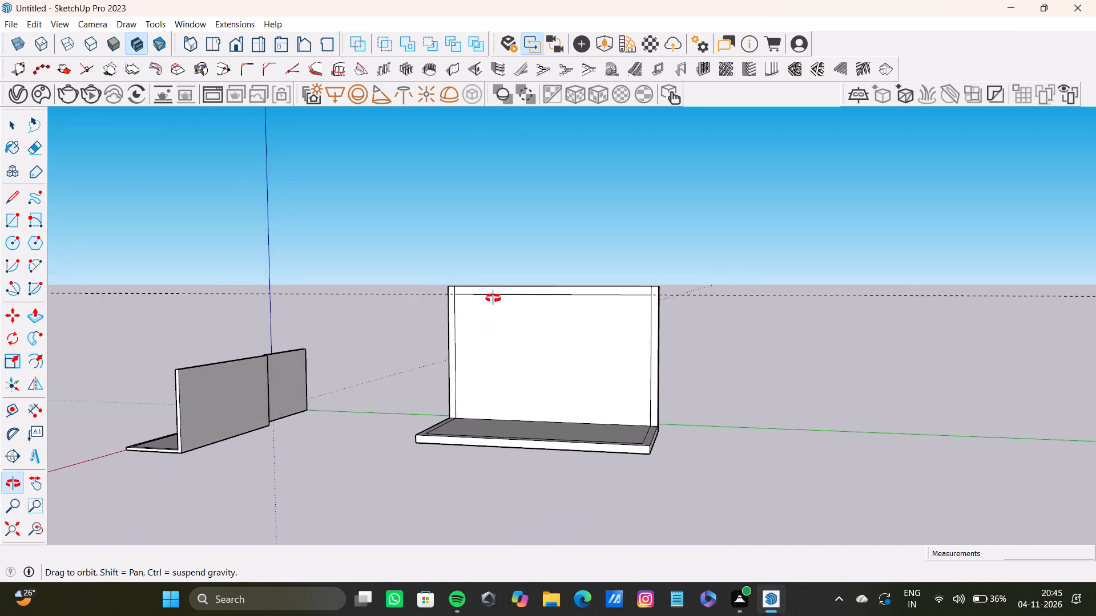
pyautogui.keyDown('shift'); pyautogui.moveTo(493, 298); pyautogui.dragTo(496, 301, button='middle'); pyautogui.keyUp('shift')
pyautogui.press('t')
pyautogui.scroll(6, 538, 329)
pyautogui.scroll(-3, 613, 436)
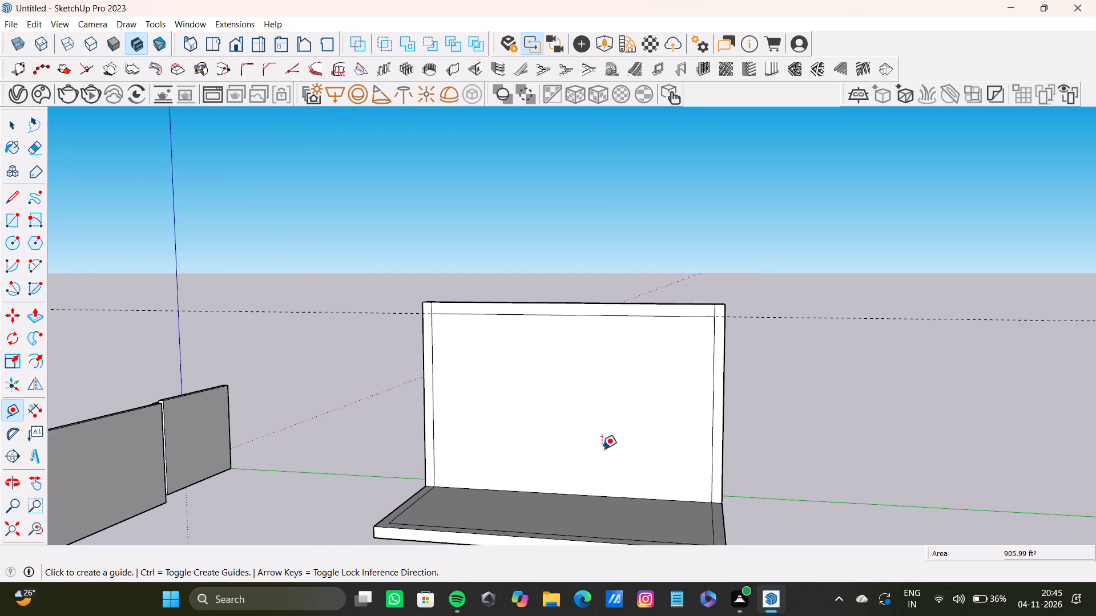
# Draw a short line from the base's inner offset corner to its long front edge, separating the short-side border strip nearest the existing panels.
pyautogui.keyDown('shift'); pyautogui.moveTo(602, 448); pyautogui.dragTo(462, 512, button='middle'); pyautogui.keyUp('shift')
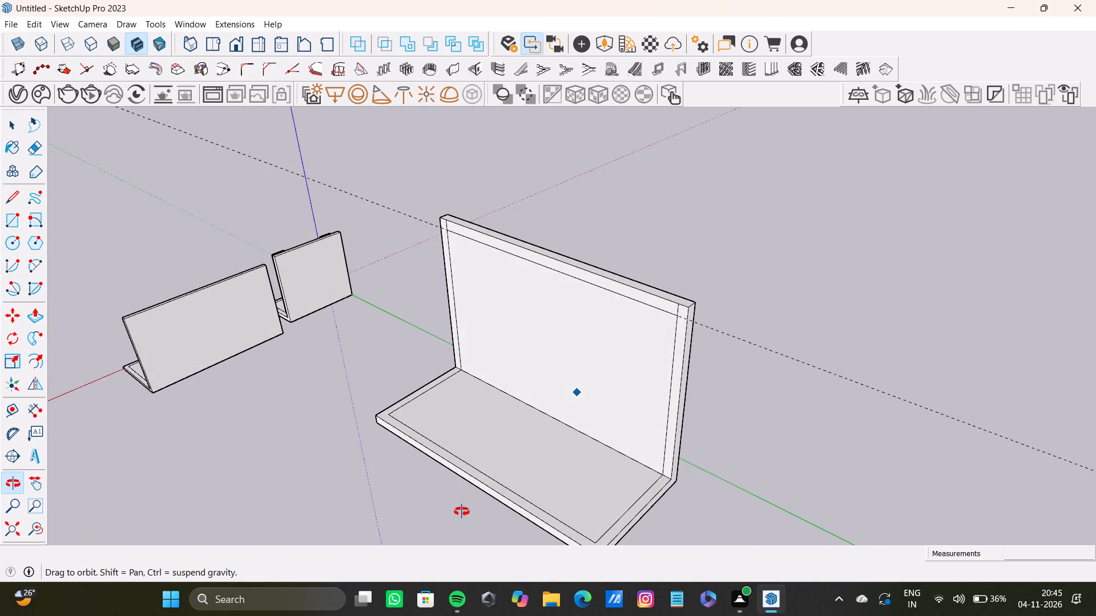
pyautogui.keyDown('shift'); pyautogui.moveTo(462, 512); pyautogui.dragTo(618, 506, button='middle'); pyautogui.keyUp('shift')
pyautogui.scroll(5, 372, 347)
pyautogui.press('space')
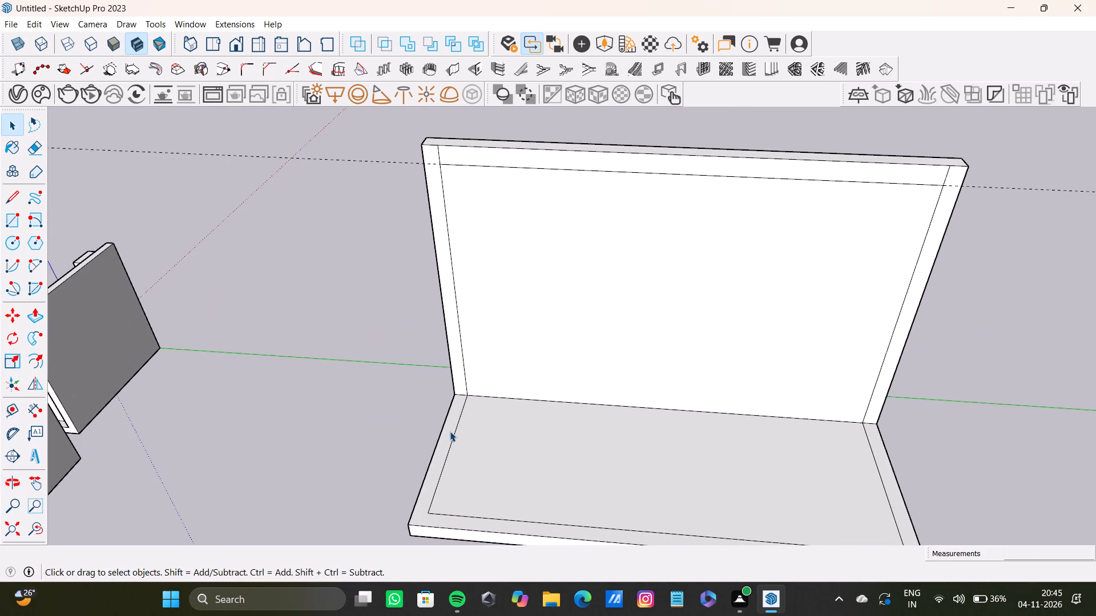
pyautogui.click(450, 431)
pyautogui.press('l')
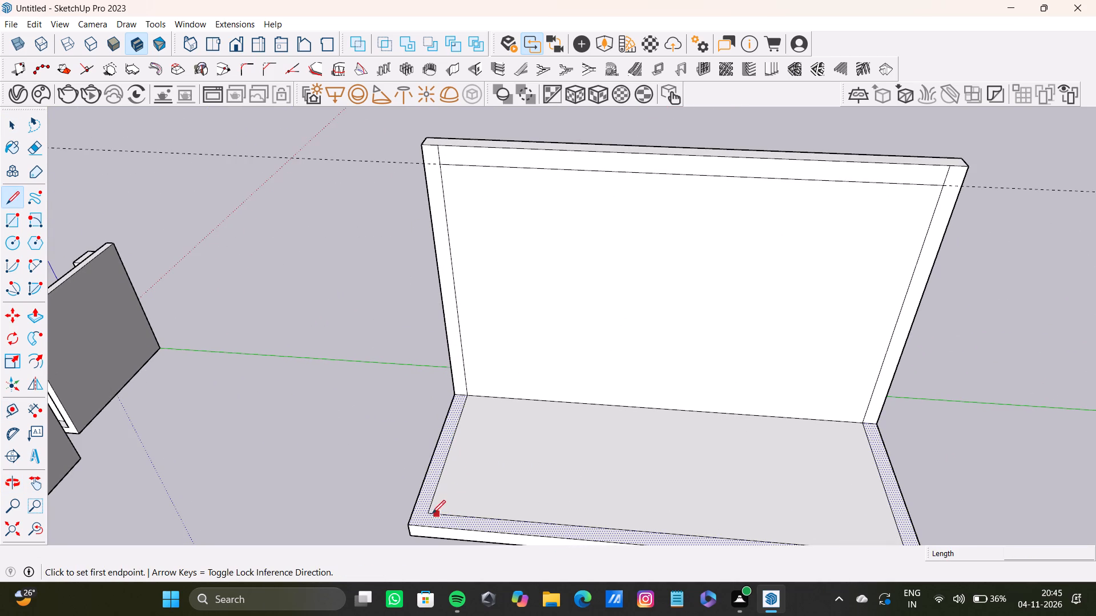
pyautogui.click(426, 511)
pyautogui.click(422, 527)
pyautogui.press('space')
# Push/pull the separated short-side border strip upward about 25' 7", level with the upright wall's top, to form a side wall.
pyautogui.click(424, 496)
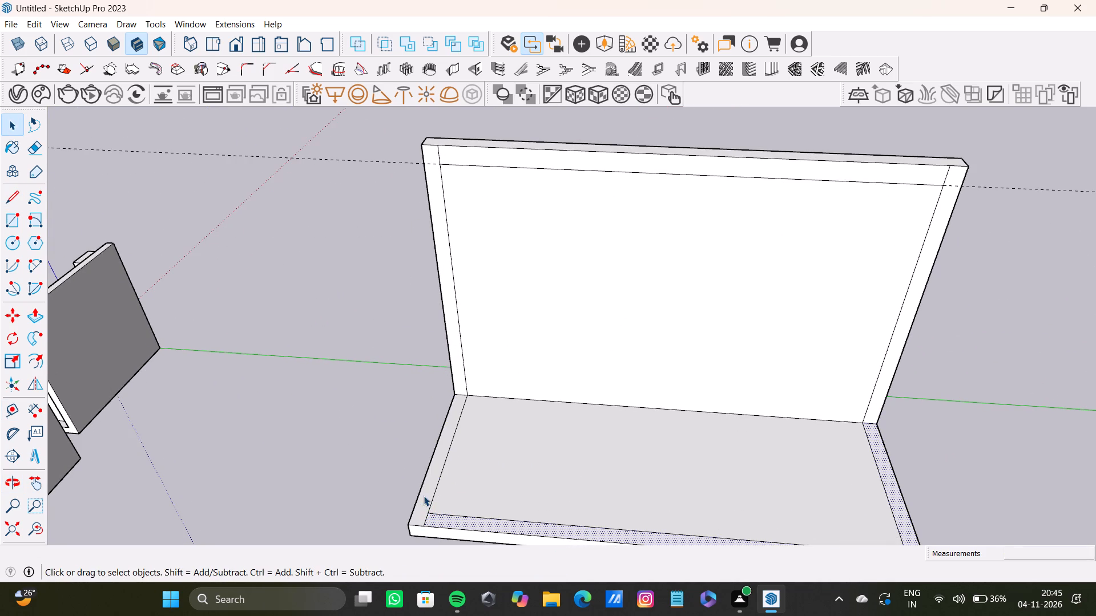
pyautogui.press('p')
pyautogui.moveTo(425, 501); pyautogui.dragTo(354, 193)
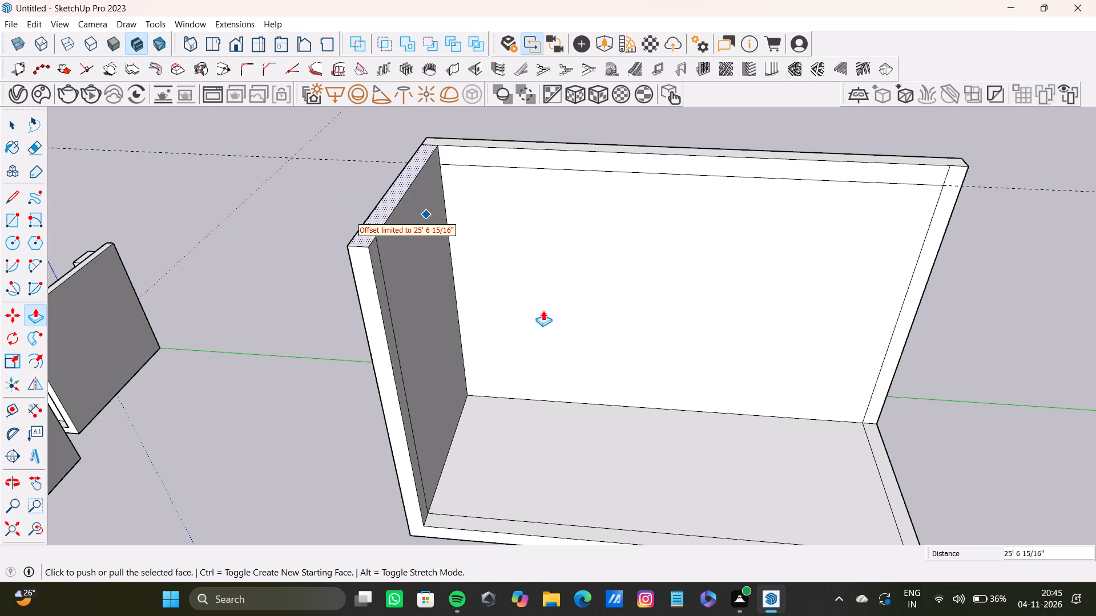
pyautogui.scroll(-4, 586, 323)
pyautogui.moveTo(582, 323); pyautogui.dragTo(352, 286, button='middle')
pyautogui.press('space')
# Place a guide below the side wall's top edge, meeting the back wall's border line, and draw a line along it across the inner face.
pyautogui.scroll(4, 510, 269)
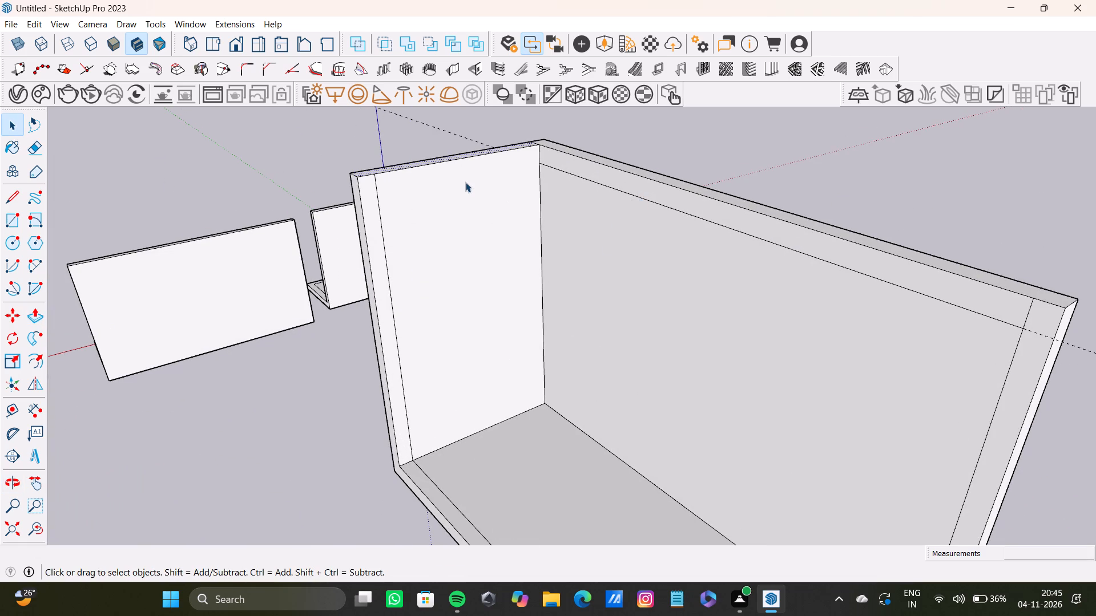
pyautogui.press('t')
pyautogui.moveTo(517, 151); pyautogui.dragTo(527, 173)
pyautogui.click(541, 165)
pyautogui.scroll(-5, 395, 334)
pyautogui.moveTo(411, 338); pyautogui.dragTo(543, 264, button='middle')
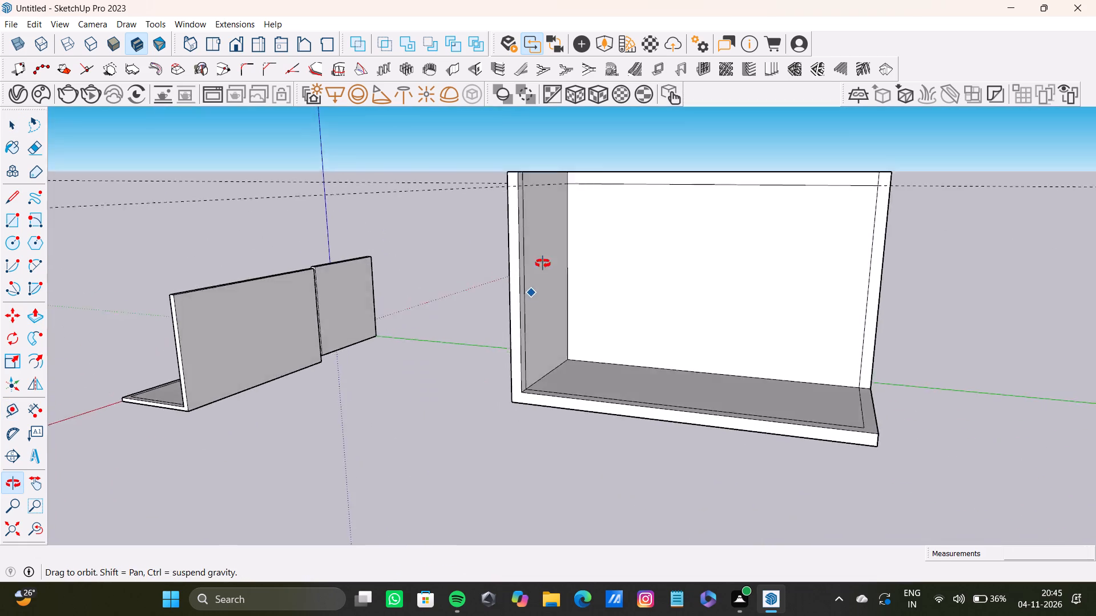
pyautogui.moveTo(543, 264); pyautogui.dragTo(495, 288, button='middle')
pyautogui.press('l')
pyautogui.scroll(12, 441, 237)
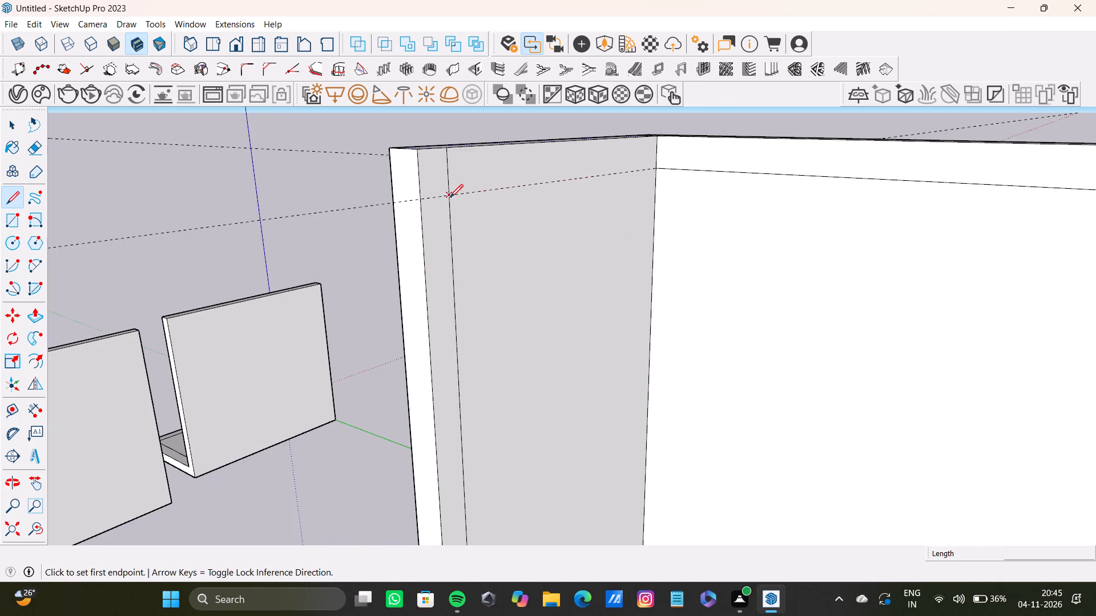
pyautogui.moveTo(450, 197); pyautogui.dragTo(458, 193)
pyautogui.click(660, 167)
pyautogui.press('space')
# Examine the base, back wall and new side wall from several angles to check the border lines and corner junction.
pyautogui.scroll(-12, 410, 291)
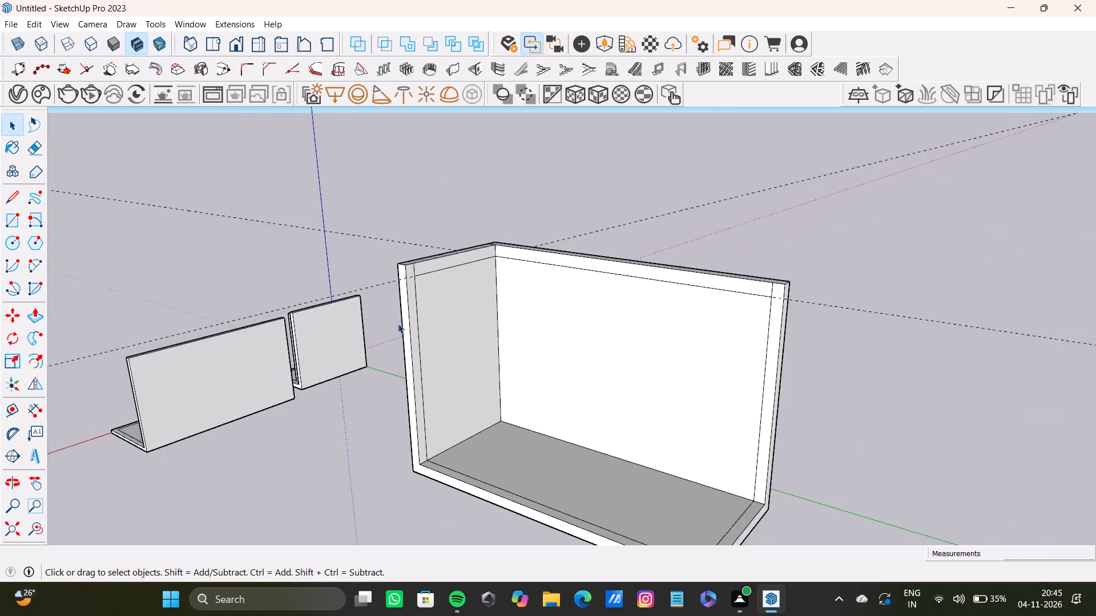
pyautogui.scroll(-5, 398, 323)
pyautogui.keyDown('shift'); pyautogui.moveTo(403, 345); pyautogui.dragTo(295, 326, button='middle'); pyautogui.keyUp('shift')
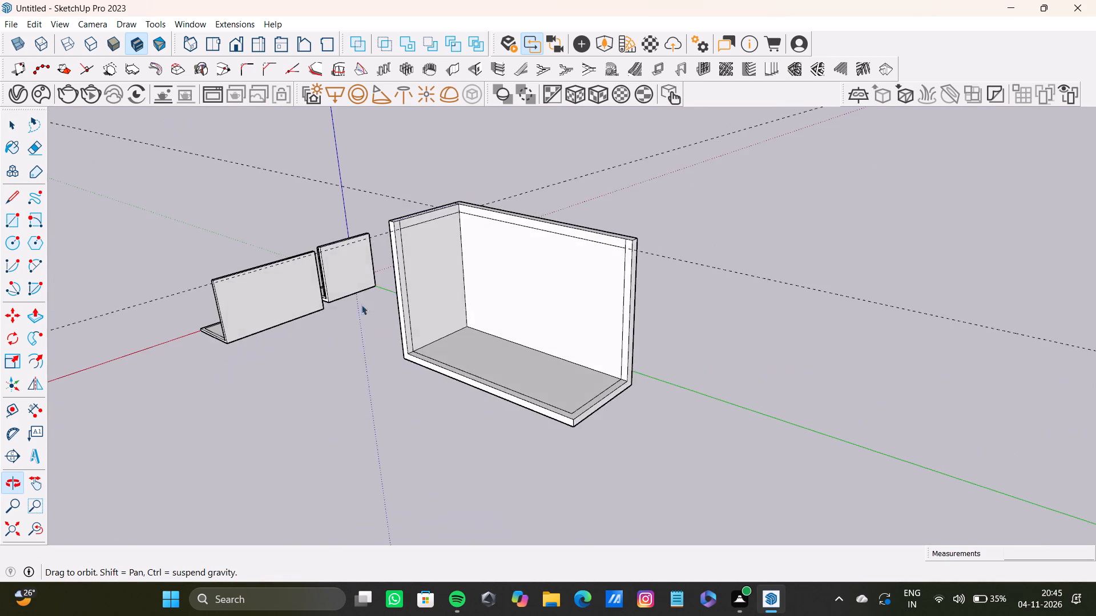
pyautogui.scroll(5, 514, 321)
pyautogui.scroll(-2, 485, 305)
pyautogui.moveTo(472, 318); pyautogui.dragTo(469, 261, button='middle')
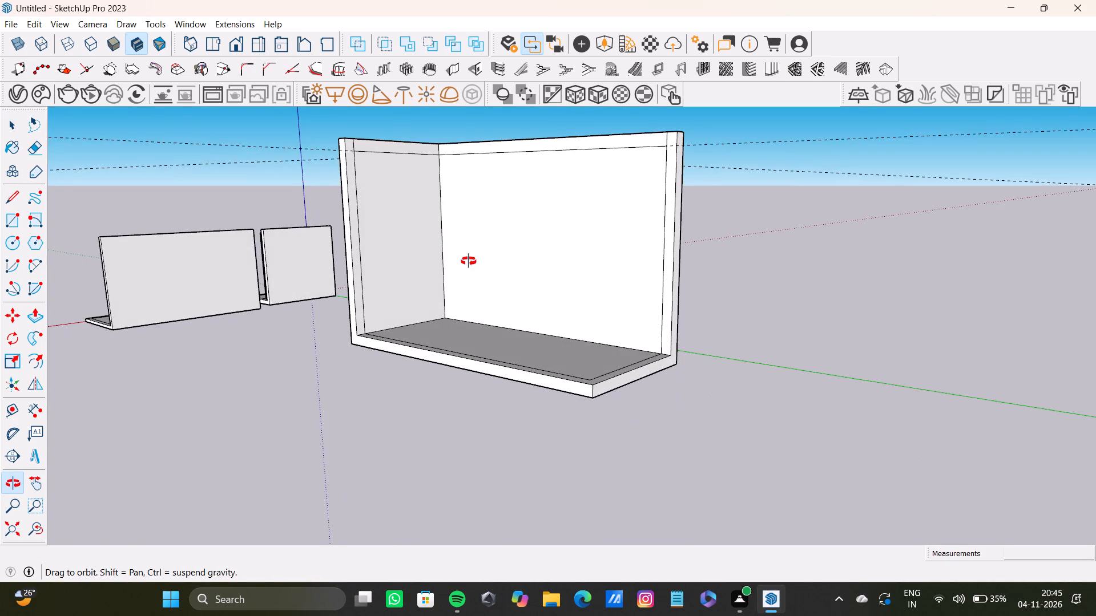
pyautogui.moveTo(469, 261); pyautogui.dragTo(454, 321, button='middle')
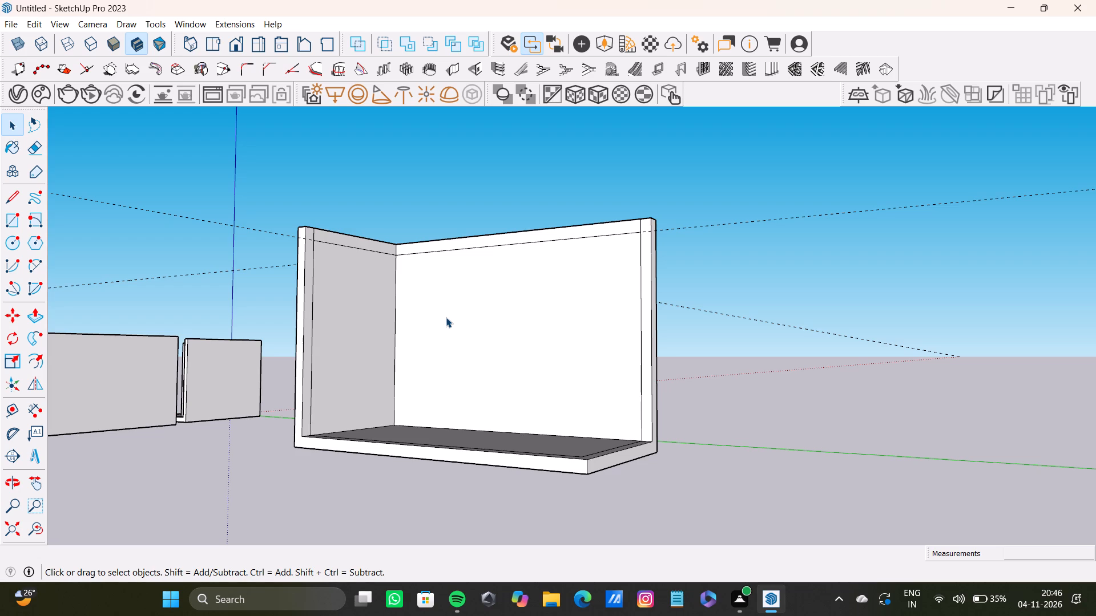
pyautogui.scroll(-5, 464, 282)
pyautogui.moveTo(450, 379); pyautogui.dragTo(450, 372, button='middle')
pyautogui.scroll(-1, 442, 315)
pyautogui.moveTo(441, 315); pyautogui.dragTo(437, 431, button='middle')
pyautogui.scroll(4, 414, 375)
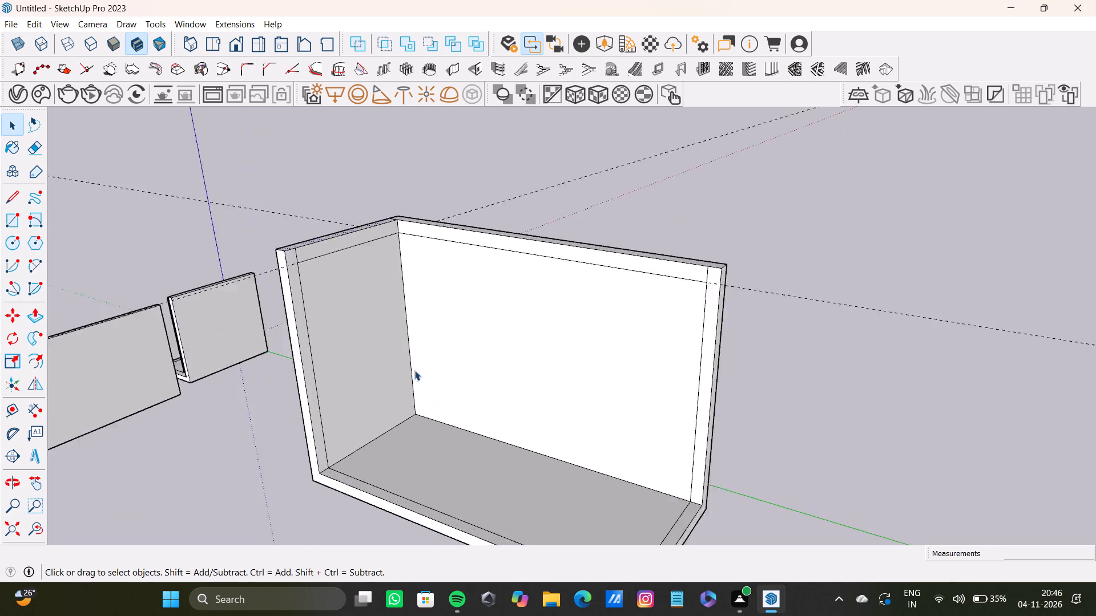
pyautogui.scroll(5, 414, 370)
pyautogui.scroll(-11, 412, 372)
pyautogui.moveTo(414, 388); pyautogui.dragTo(450, 404, button='middle')
pyautogui.scroll(8, 423, 386)
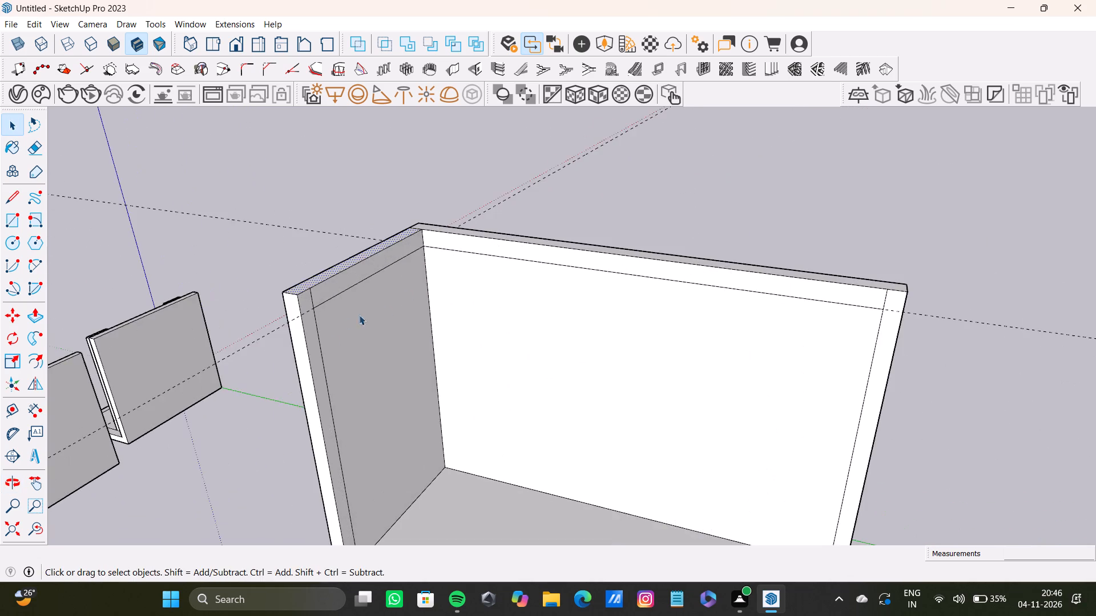
pyautogui.moveTo(366, 315); pyautogui.dragTo(231, 281, button='middle')
pyautogui.scroll(-4, 279, 273)
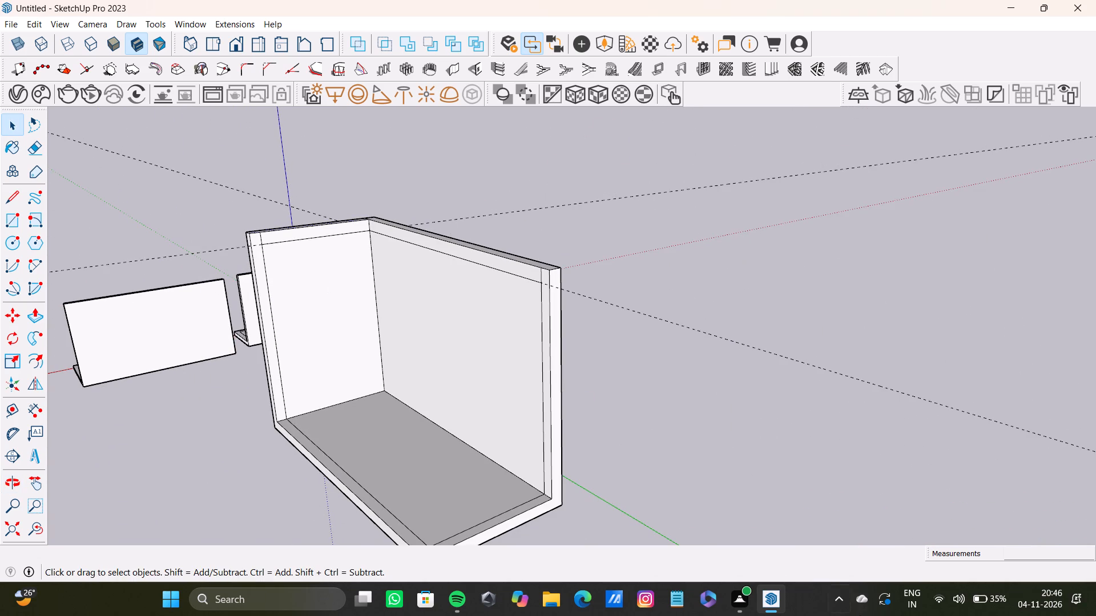
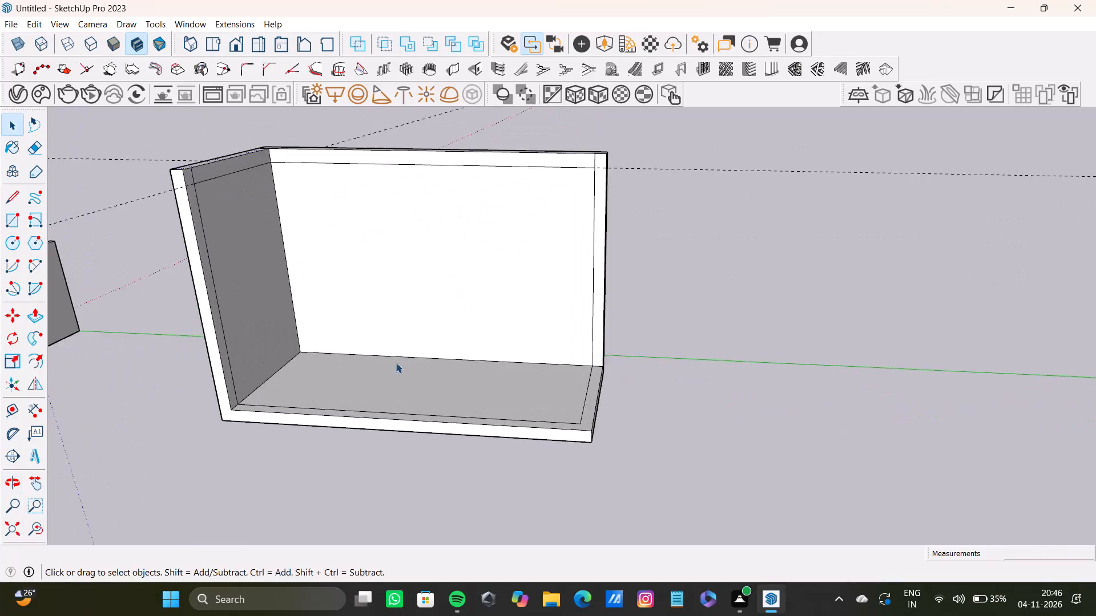
# Draw a narrow rectangle on the base along the back wall, from the side-wall corner to the far border line.
pyautogui.moveTo(396, 366); pyautogui.dragTo(401, 420, button='middle')
pyautogui.moveTo(392, 390); pyautogui.dragTo(384, 423, button='middle')
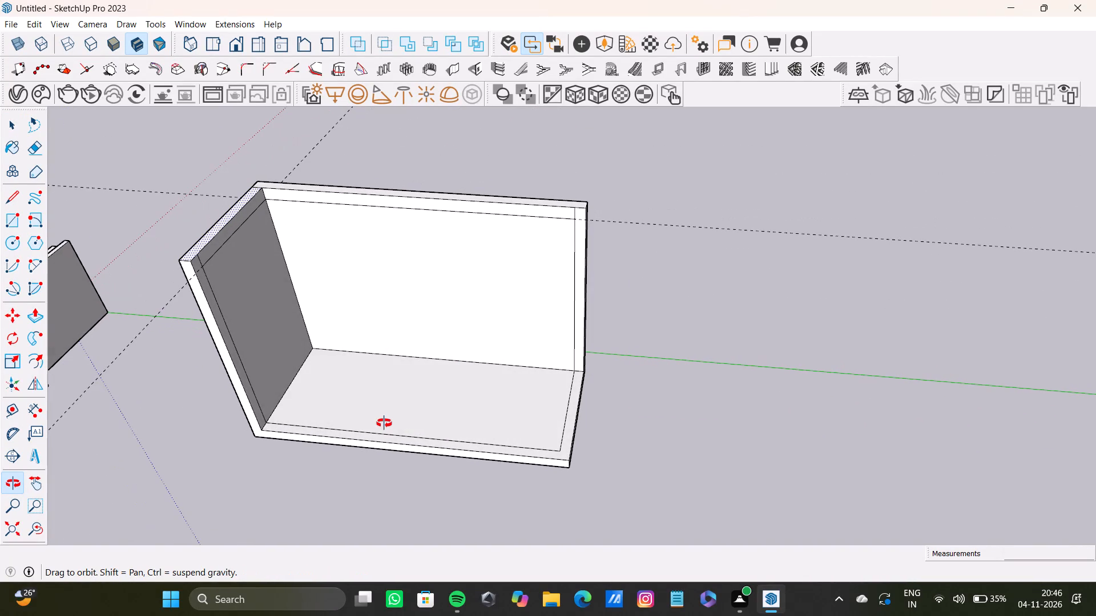
pyautogui.moveTo(384, 423); pyautogui.dragTo(396, 425, button='middle')
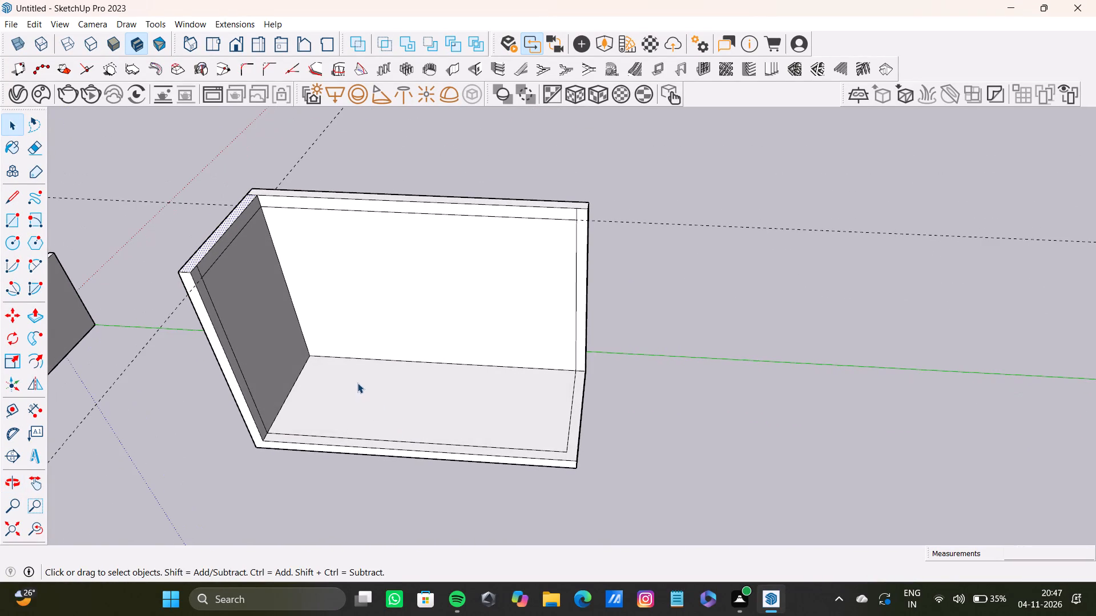
pyautogui.press('r')
pyautogui.scroll(6, 305, 348)
pyautogui.click(310, 362)
pyautogui.scroll(-2, 442, 400)
pyautogui.keyDown('shift'); pyautogui.moveTo(554, 424); pyautogui.dragTo(317, 370, button='middle'); pyautogui.keyUp('shift')
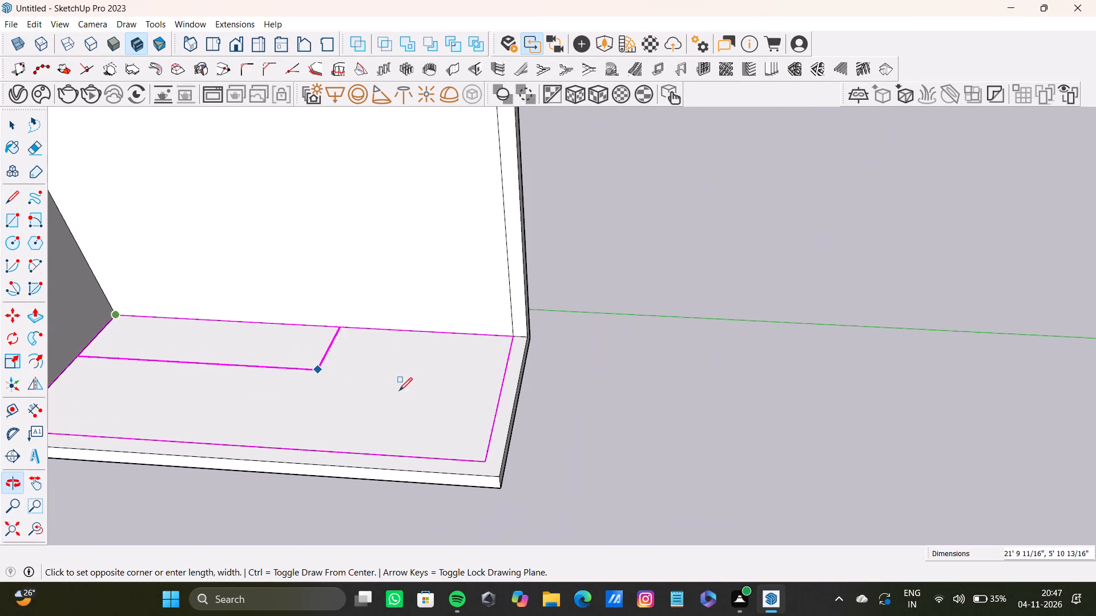
pyautogui.click(509, 364)
# Push/pull the narrow rectangle along the back wall upward about 7 3/16" to form a raised strip.
pyautogui.press('space')
pyautogui.click(480, 350)
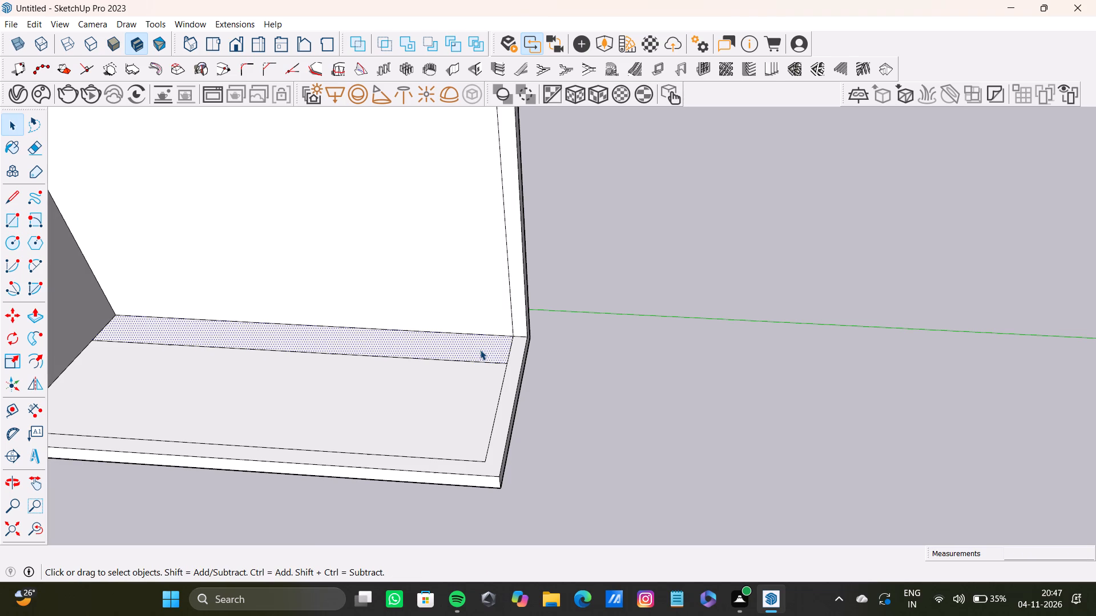
pyautogui.press('p')
pyautogui.click(480, 348)
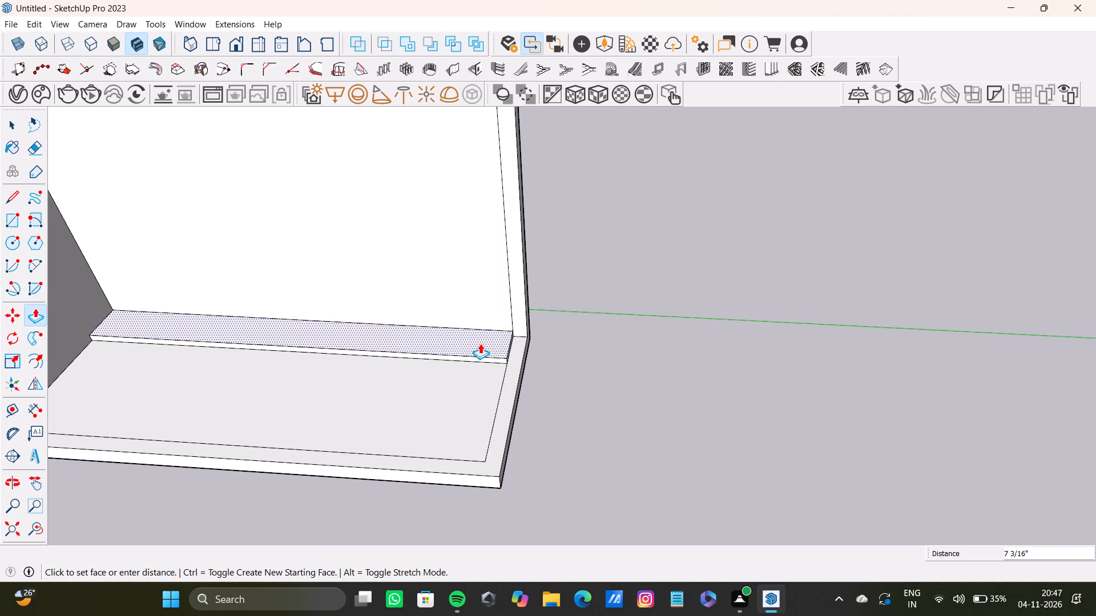
pyautogui.scroll(7, 480, 347)
pyautogui.press('space')
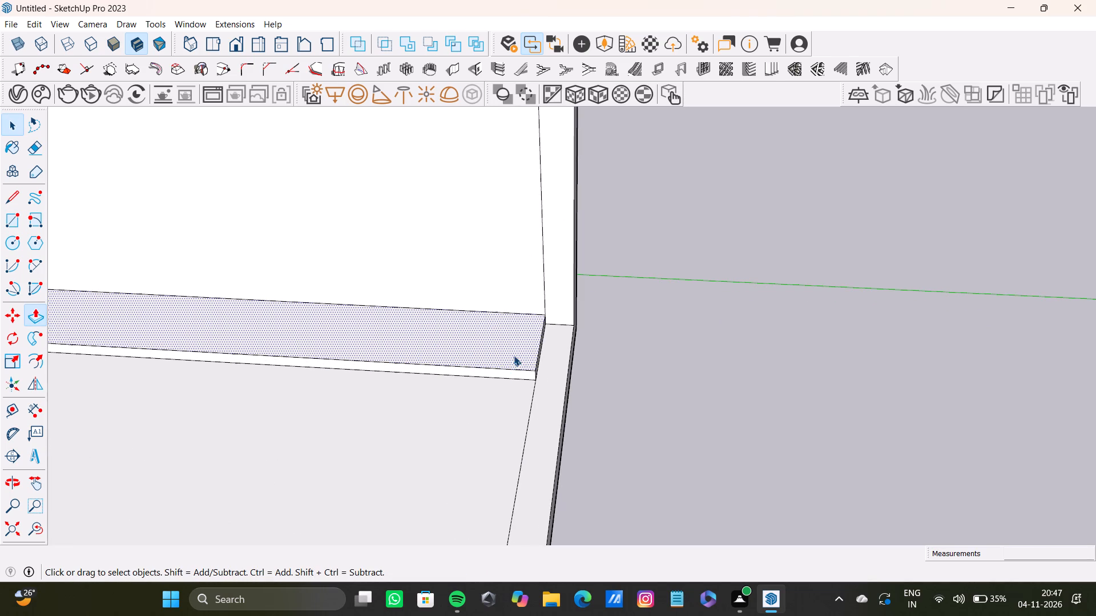
# Select the raised strip's top, end and front faces with their edges and make them a group.
pyautogui.doubleClick(514, 355)
pyautogui.keyDown('shift'); pyautogui.doubleClick(529, 372); pyautogui.keyUp('shift')
pyautogui.scroll(1, 543, 380)
pyautogui.moveTo(543, 380); pyautogui.dragTo(330, 347, button='middle')
pyautogui.keyDown('shift'); pyautogui.scroll(2, 405, 304); pyautogui.keyUp('shift')
pyautogui.keyDown('shift'); pyautogui.doubleClick(543, 312); pyautogui.keyUp('shift')
pyautogui.keyDown('shift'); pyautogui.doubleClick(533, 347); pyautogui.keyUp('shift')
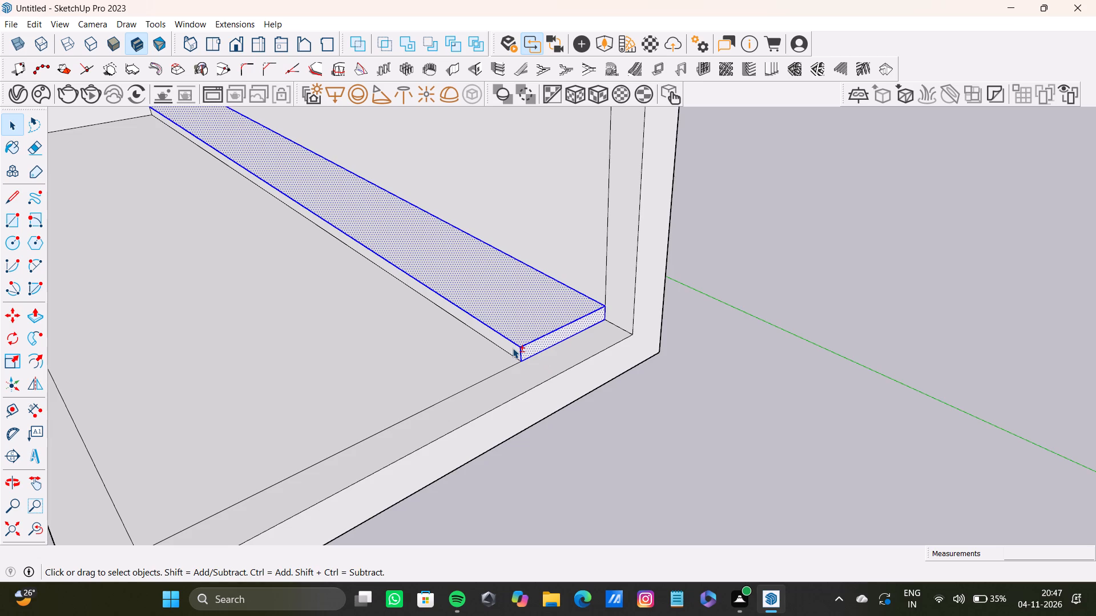
pyautogui.keyDown('shift'); pyautogui.doubleClick(513, 348); pyautogui.keyUp('shift')
pyautogui.keyDown('shift'); pyautogui.scroll(-4, 395, 254); pyautogui.keyUp('shift')
pyautogui.keyDown('shift'); pyautogui.moveTo(362, 252); pyautogui.dragTo(767, 450, button='middle'); pyautogui.keyUp('shift')
pyautogui.moveTo(795, 422); pyautogui.dragTo(547, 371, button='middle')
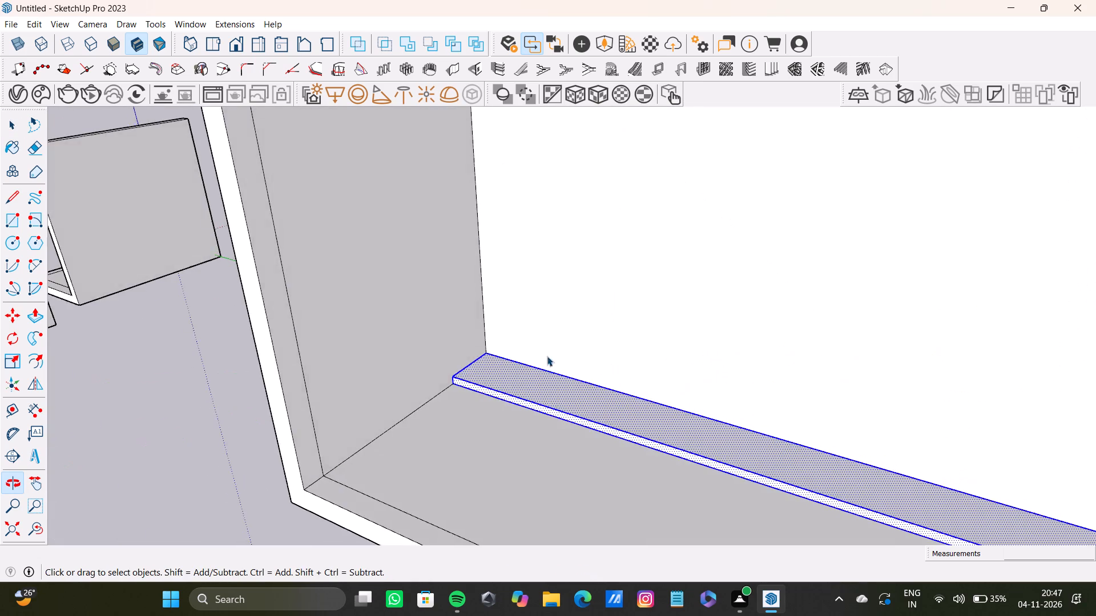
pyautogui.scroll(3, 646, 388)
pyautogui.scroll(-8, 464, 352)
pyautogui.keyDown('shift'); pyautogui.moveTo(464, 353); pyautogui.dragTo(368, 344, button='middle'); pyautogui.keyUp('shift')
pyautogui.rightClick(500, 392)
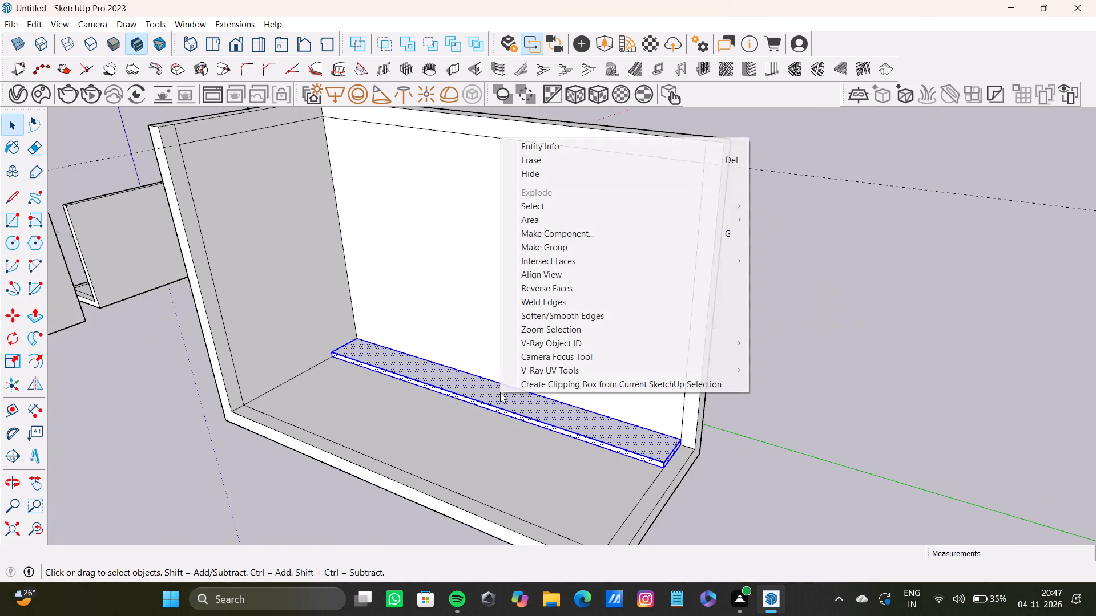
pyautogui.click(543, 241)
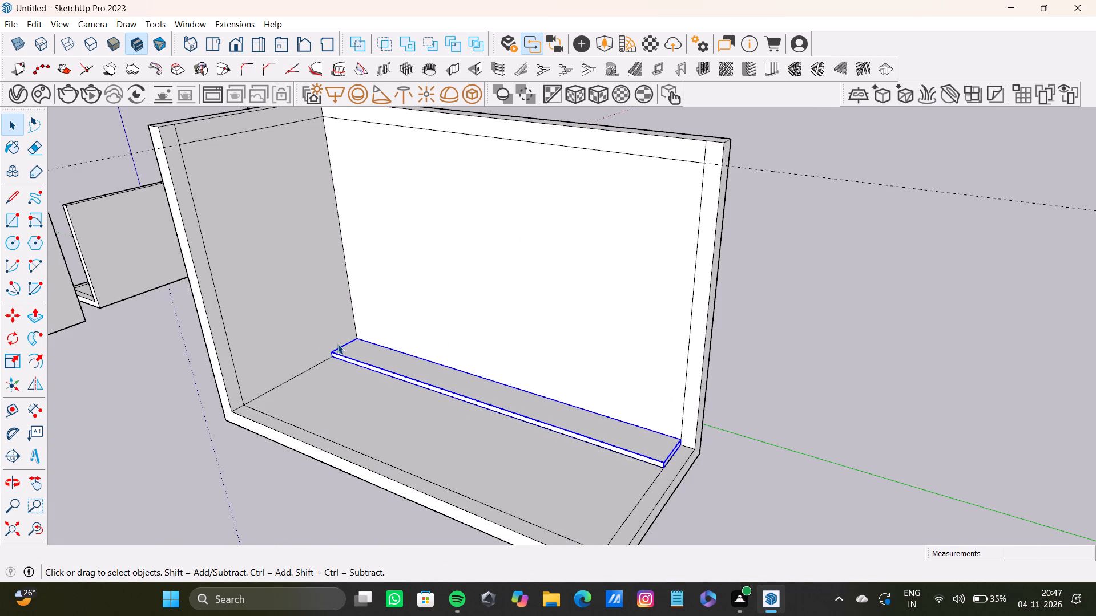
# Place a vertical guide on the raised strip's front face, about 4' from the side wall.
pyautogui.press('t')
pyautogui.scroll(20, 337, 352)
pyautogui.scroll(2, 337, 352)
pyautogui.moveTo(325, 345); pyautogui.dragTo(335, 335, button='middle')
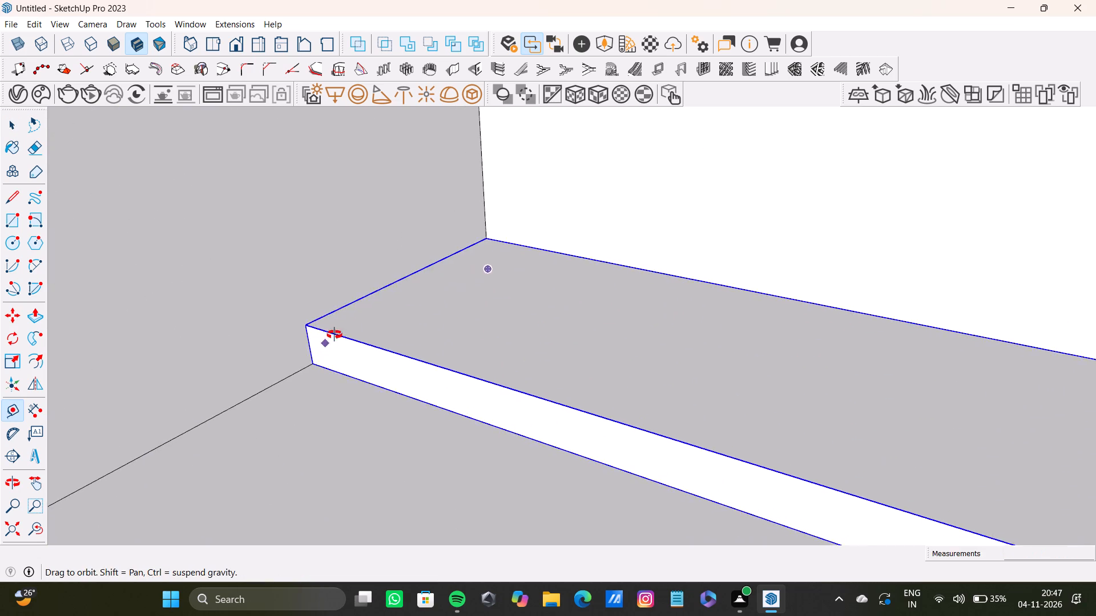
pyautogui.moveTo(335, 335); pyautogui.dragTo(340, 323, button='middle')
pyautogui.click(314, 334)
pyautogui.scroll(-8, 506, 410)
pyautogui.keyDown('shift'); pyautogui.moveTo(532, 392); pyautogui.dragTo(483, 331, button='middle'); pyautogui.keyUp('shift')
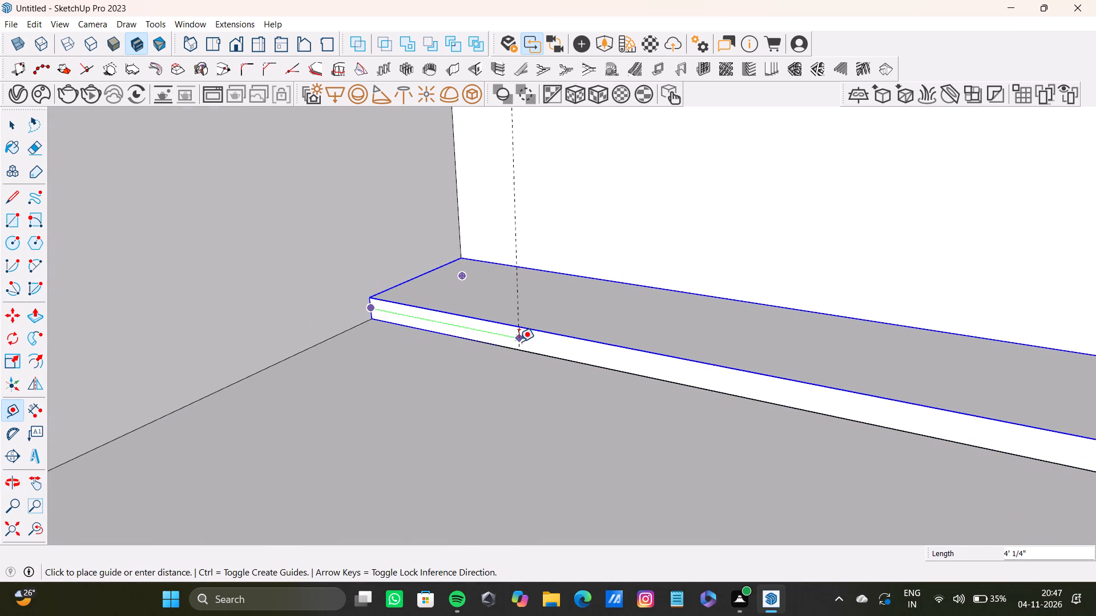
pyautogui.click(519, 342)
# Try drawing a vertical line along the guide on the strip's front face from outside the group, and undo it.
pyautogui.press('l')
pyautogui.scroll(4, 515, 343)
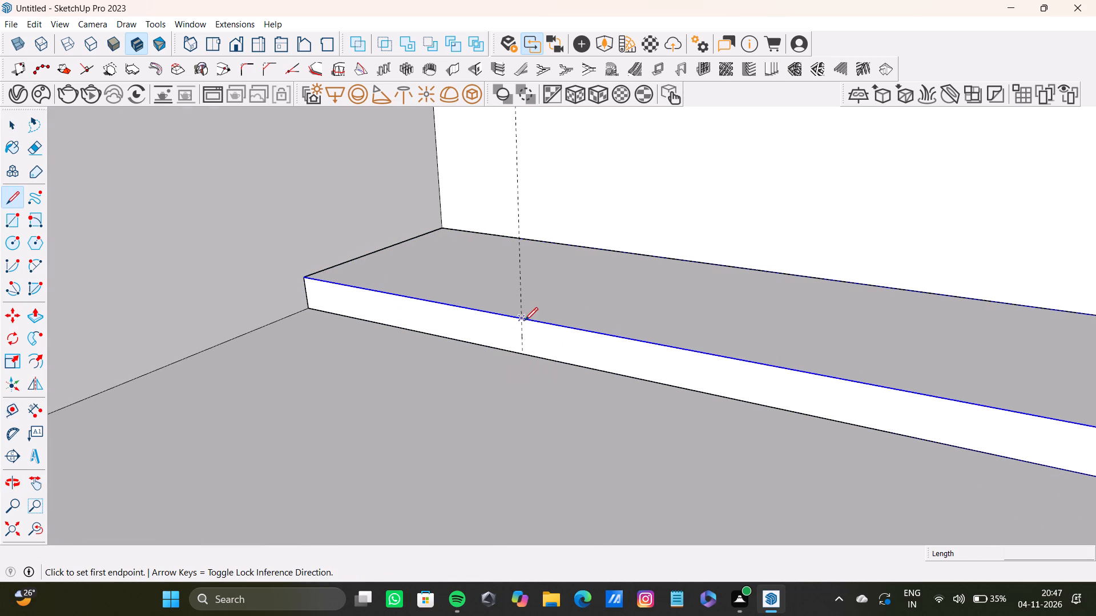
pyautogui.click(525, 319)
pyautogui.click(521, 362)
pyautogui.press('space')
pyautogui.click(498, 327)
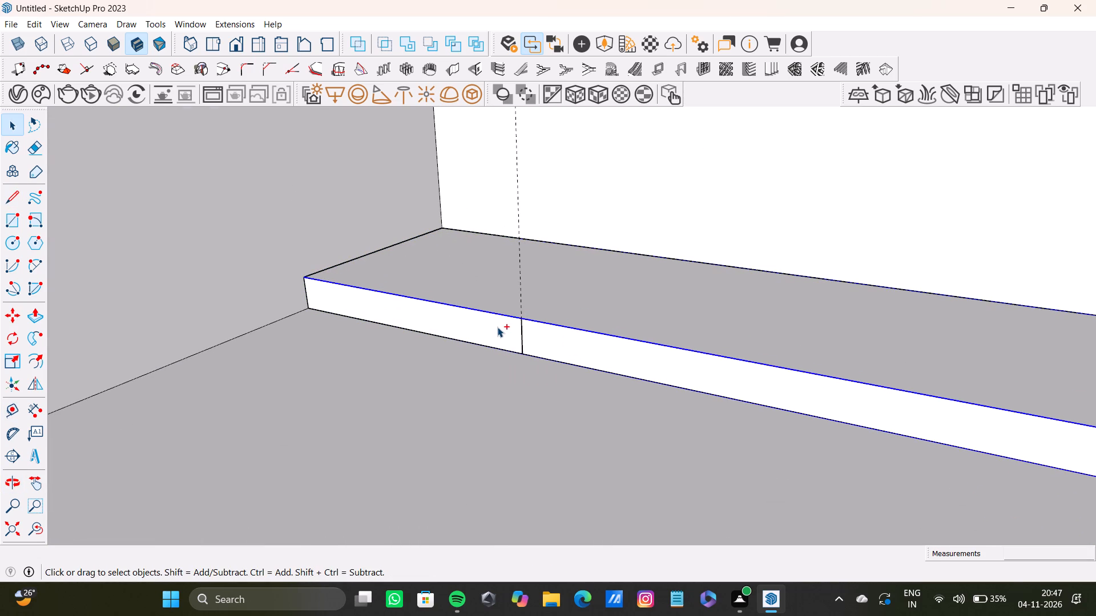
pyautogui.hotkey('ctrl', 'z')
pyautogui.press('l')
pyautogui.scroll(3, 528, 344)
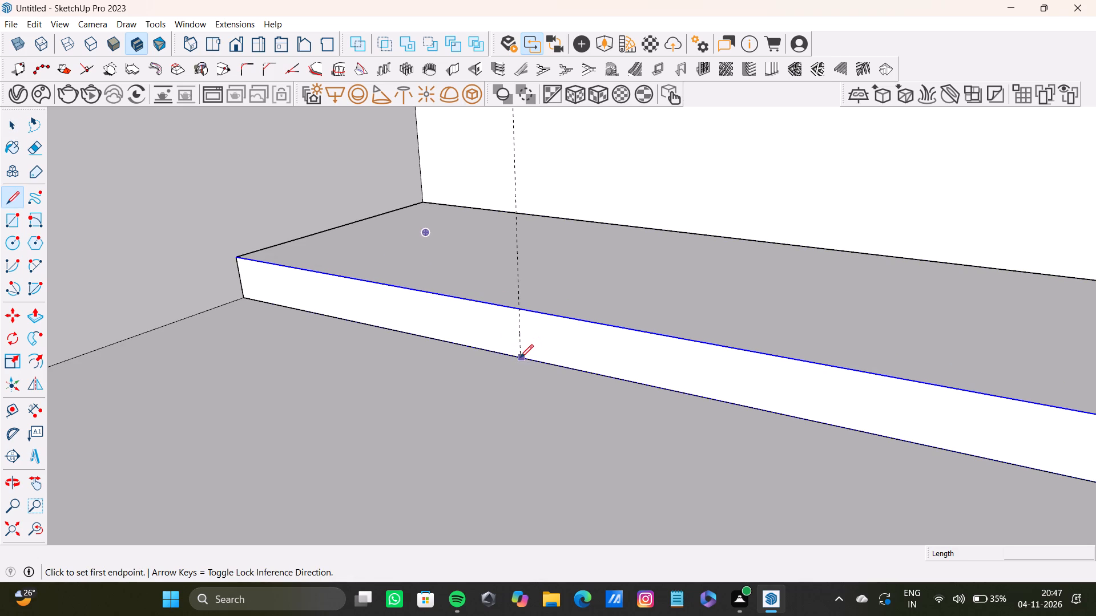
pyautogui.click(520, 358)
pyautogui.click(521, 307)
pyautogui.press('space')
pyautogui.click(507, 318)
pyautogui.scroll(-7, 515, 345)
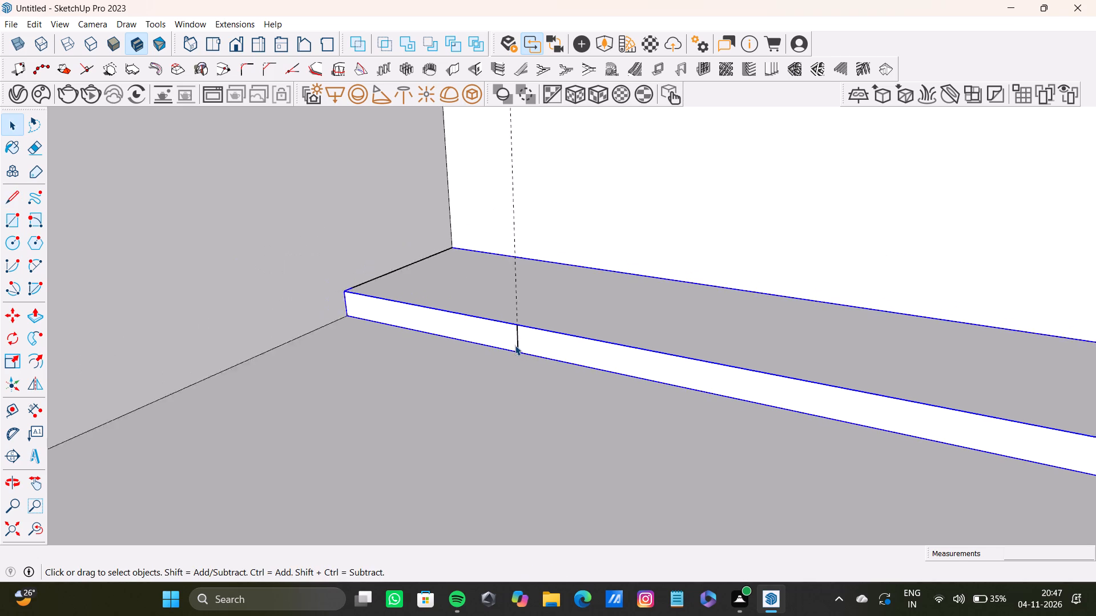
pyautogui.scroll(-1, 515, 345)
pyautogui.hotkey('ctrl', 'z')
# Open the strip group and draw a vertical line across its front face along the guide.
pyautogui.doubleClick(561, 339)
pyautogui.press('l')
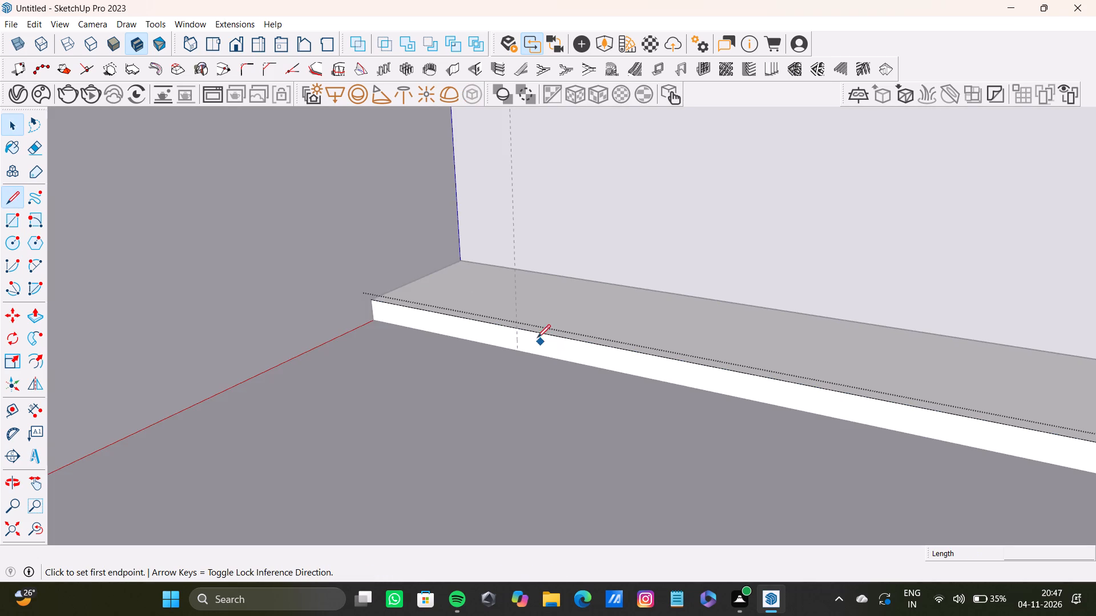
pyautogui.scroll(11, 512, 329)
pyautogui.click(525, 323)
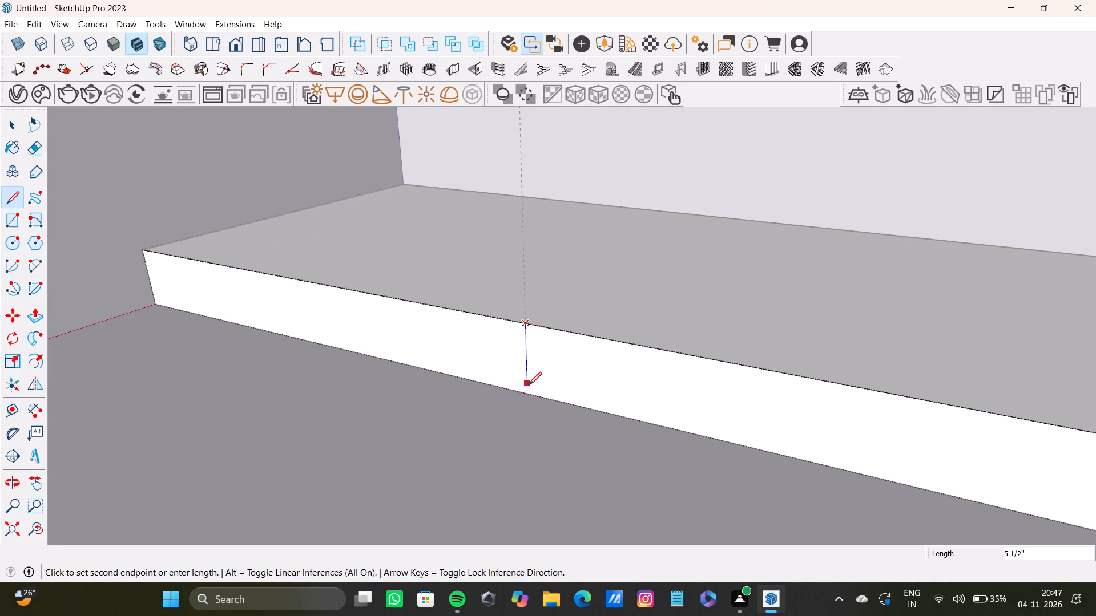
pyautogui.click(527, 392)
pyautogui.press('space')
# Push/pull the short front face beside the side wall out to the base's front edge, making the strip L-shaped.
pyautogui.click(498, 338)
pyautogui.press('p')
pyautogui.moveTo(497, 337); pyautogui.dragTo(196, 374)
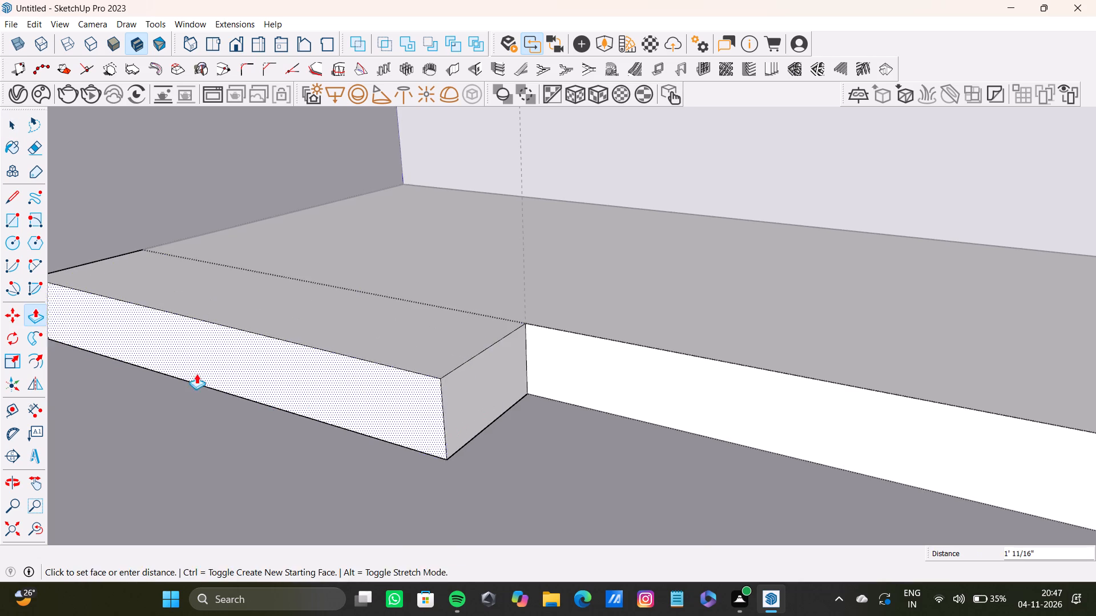
pyautogui.moveTo(196, 374); pyautogui.dragTo(256, 382)
pyautogui.scroll(-20, 196, 362)
pyautogui.scroll(-4, 196, 362)
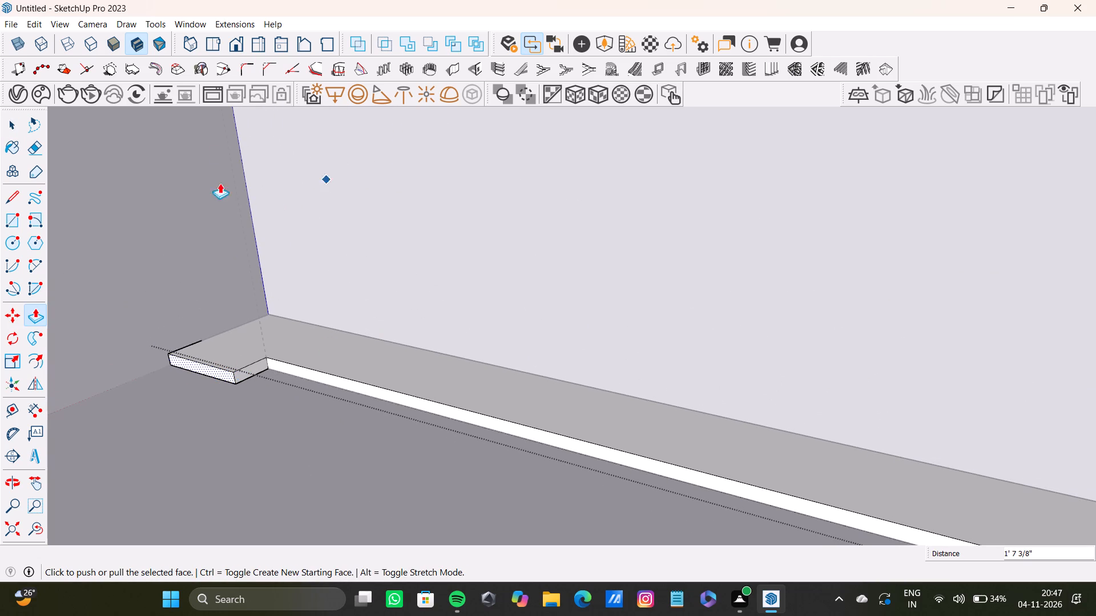
pyautogui.moveTo(199, 368); pyautogui.dragTo(92, 415)
pyautogui.scroll(-8, 106, 405)
pyautogui.keyDown('shift'); pyautogui.moveTo(110, 404); pyautogui.dragTo(305, 335, button='middle'); pyautogui.keyUp('shift')
pyautogui.scroll(4, 309, 342)
pyautogui.moveTo(309, 342); pyautogui.dragTo(119, 425)
pyautogui.scroll(-10, 205, 388)
# Examine the L-shaped raised strip against the walls and base from several angles.
pyautogui.moveTo(216, 467); pyautogui.dragTo(228, 443, button='middle')
pyautogui.scroll(-5, 233, 423)
pyautogui.keyDown('shift'); pyautogui.moveTo(379, 360); pyautogui.dragTo(370, 516, button='middle'); pyautogui.keyUp('shift')
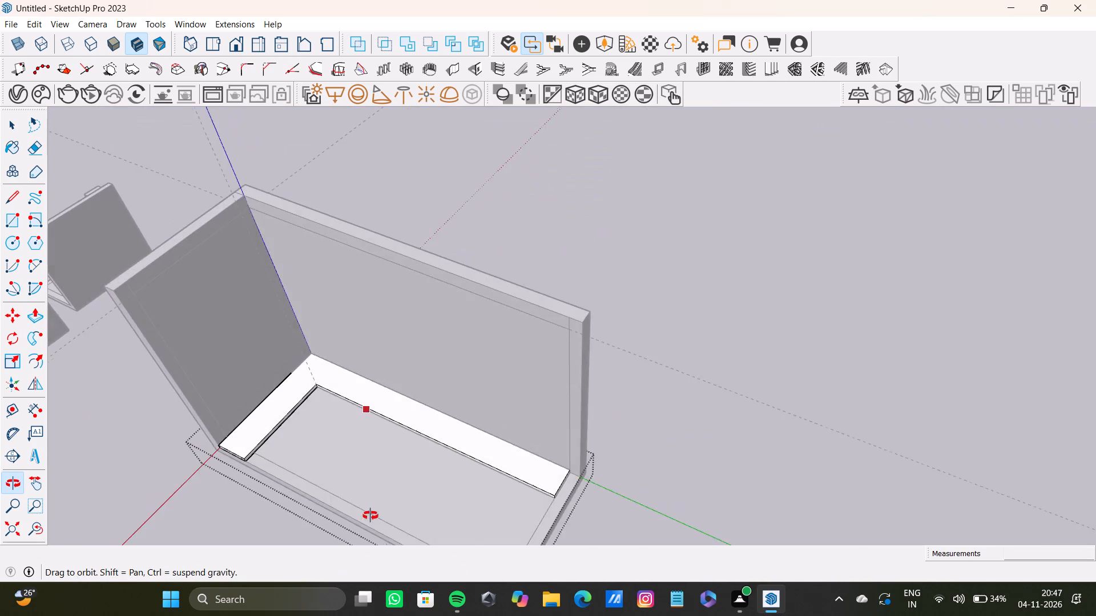
pyautogui.keyDown('shift'); pyautogui.moveTo(370, 516); pyautogui.dragTo(370, 511, button='middle'); pyautogui.keyUp('shift')
pyautogui.scroll(1, 341, 445)
pyautogui.keyDown('shift'); pyautogui.moveTo(341, 445); pyautogui.dragTo(448, 398, button='middle'); pyautogui.keyUp('shift')
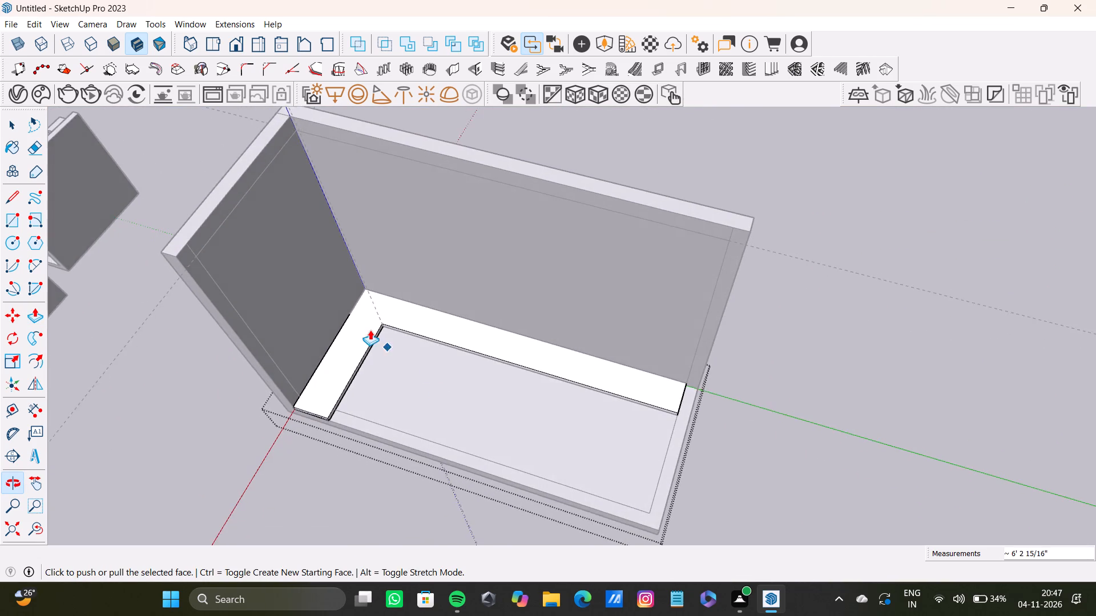
pyautogui.scroll(10, 369, 327)
pyautogui.moveTo(353, 403); pyautogui.dragTo(284, 355, button='middle')
pyautogui.scroll(-13, 292, 349)
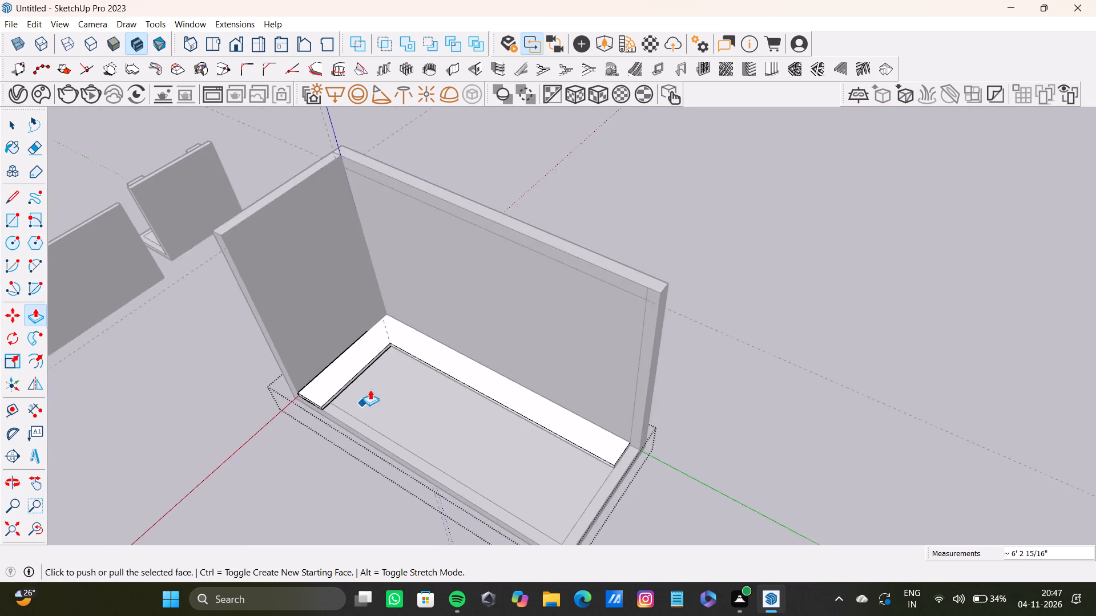
# Close the L-shaped strip group to return to the main model.
pyautogui.press('space')
pyautogui.scroll(-3, 370, 390)
pyautogui.click(534, 206)
pyautogui.scroll(8, 386, 357)
pyautogui.doubleClick(330, 376)
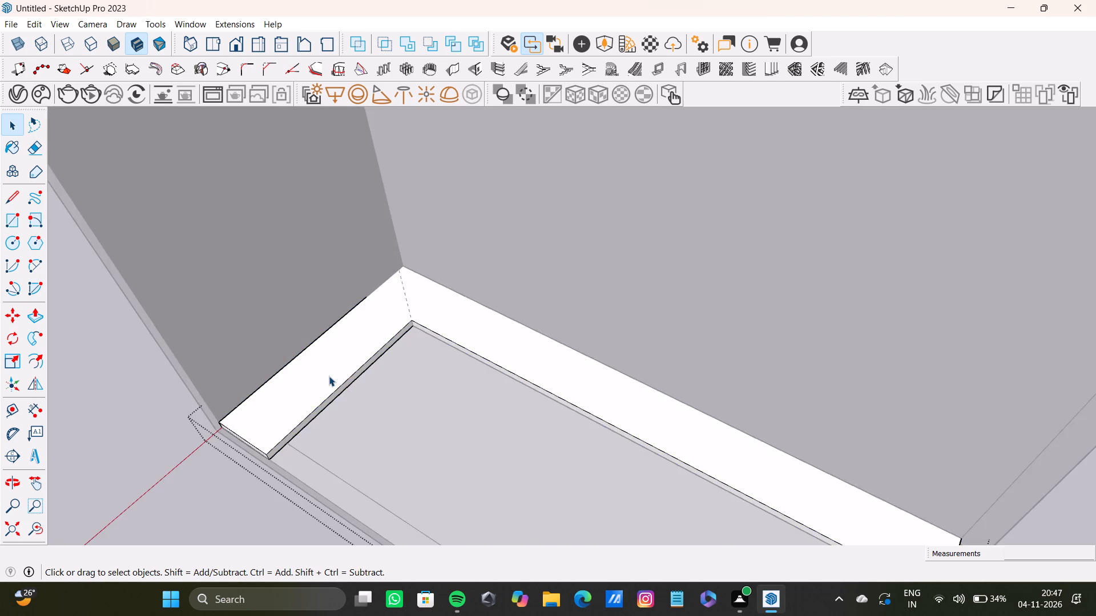
pyautogui.scroll(-13, 345, 378)
pyautogui.moveTo(615, 266); pyautogui.dragTo(608, 267)
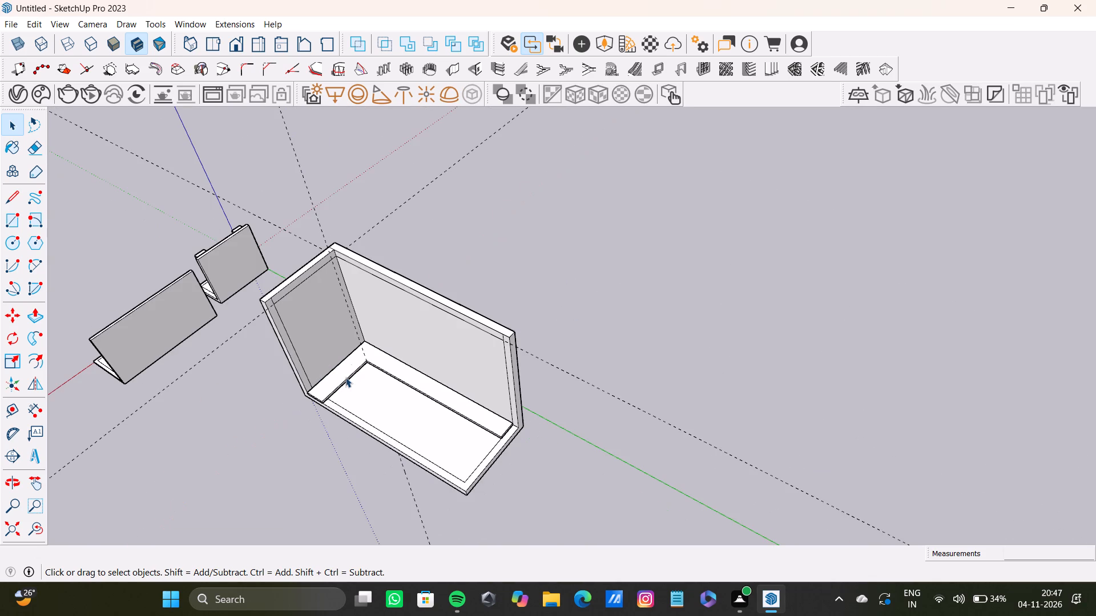
# Draw a rectangle about 15' 6" by 4' on top of the strip's side-wall leg, reaching the back wall.
pyautogui.press('r')
pyautogui.press('e')
pyautogui.scroll(9, 337, 398)
pyautogui.press('r')
pyautogui.scroll(9, 312, 395)
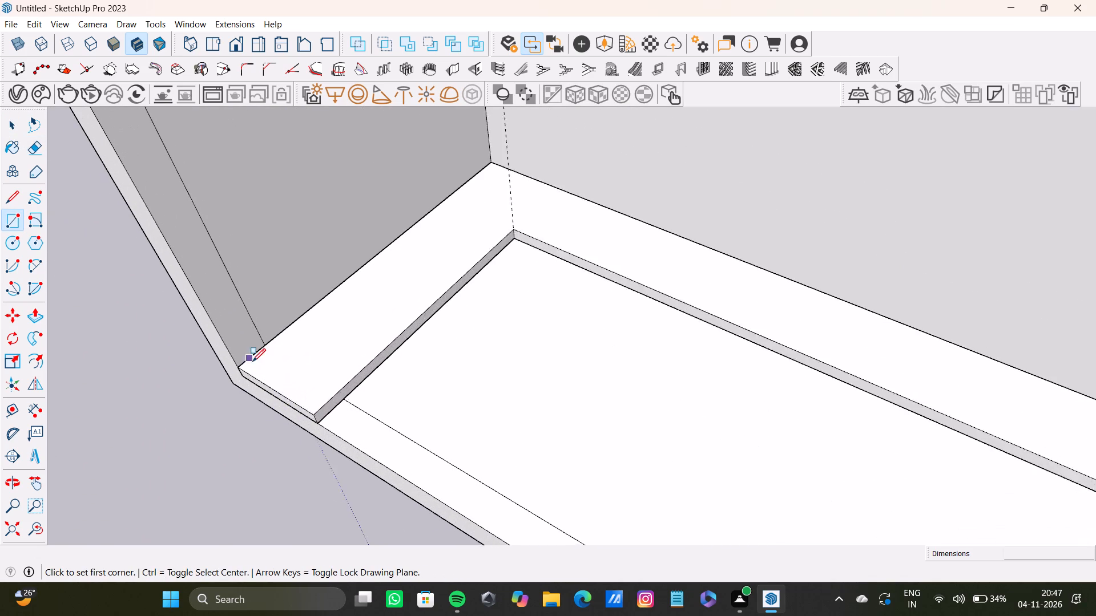
pyautogui.scroll(2, 252, 362)
pyautogui.click(242, 366)
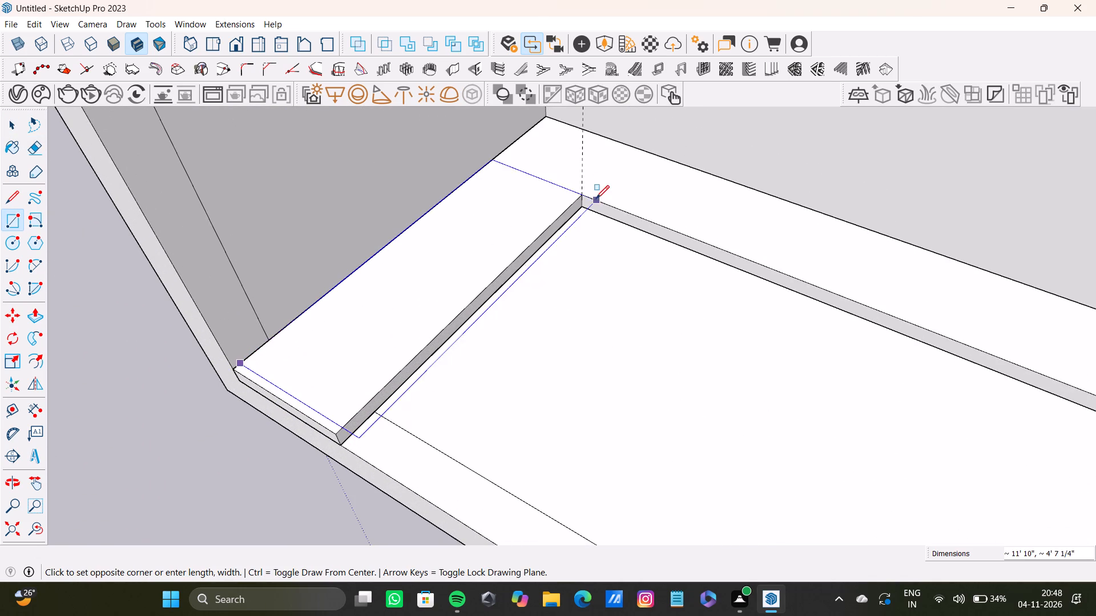
pyautogui.click(631, 148)
# Push/pull the rectangle on the side-wall leg upward into a block about 9' 8" high.
pyautogui.press('space')
pyautogui.click(543, 193)
pyautogui.press('p')
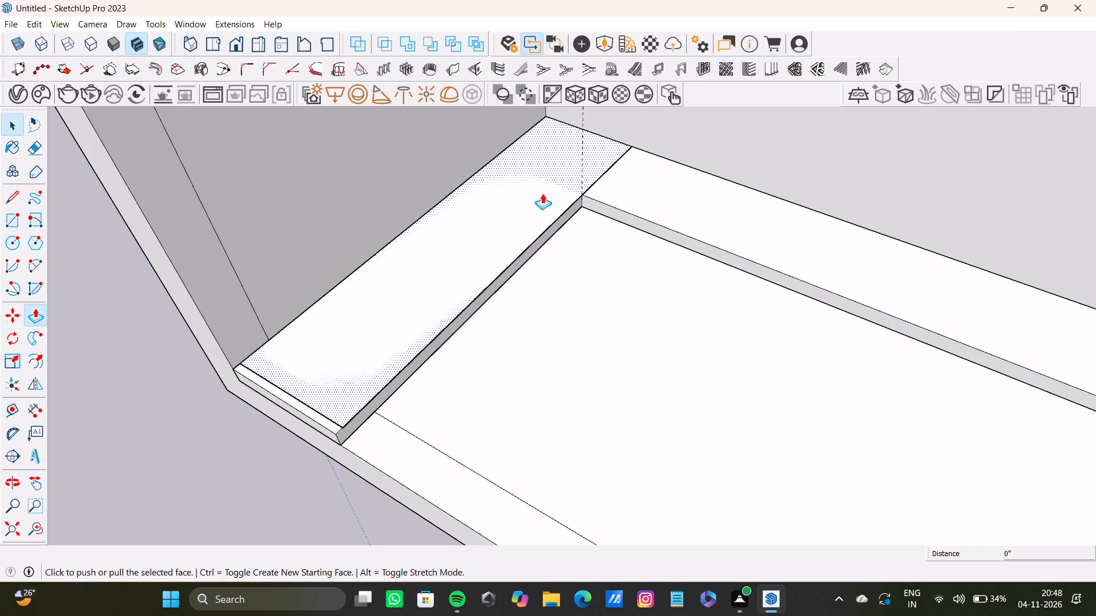
pyautogui.moveTo(533, 193); pyautogui.dragTo(512, 148)
pyautogui.scroll(-7, 499, 180)
pyautogui.keyDown('shift'); pyautogui.moveTo(469, 266); pyautogui.dragTo(426, 264, button='middle'); pyautogui.keyUp('shift')
pyautogui.moveTo(426, 263); pyautogui.dragTo(362, 157)
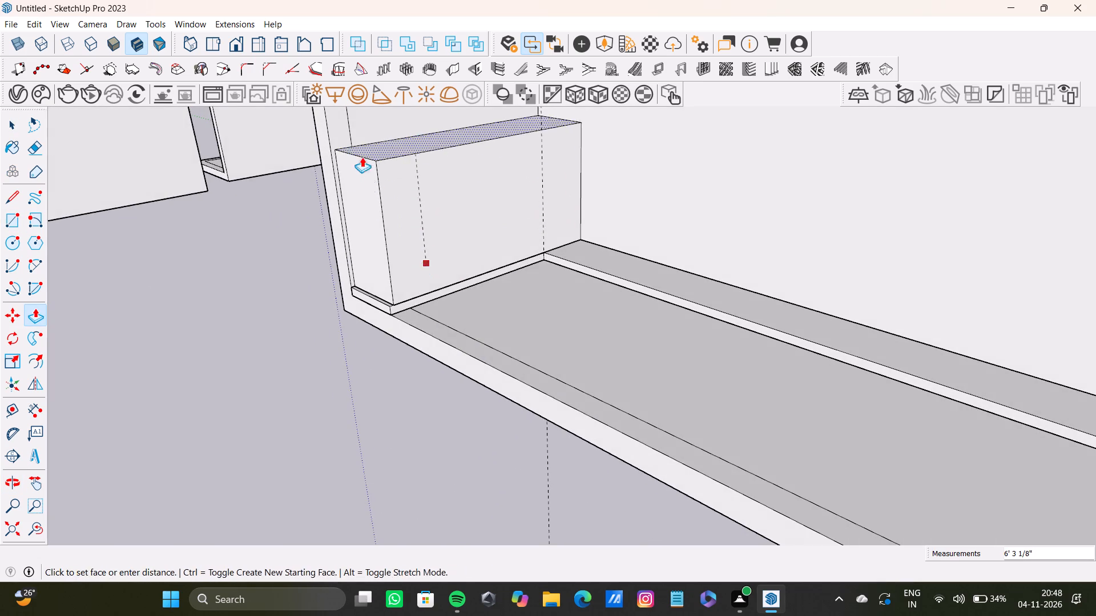
pyautogui.scroll(-4, 377, 198)
pyautogui.keyDown('shift'); pyautogui.moveTo(381, 212); pyautogui.dragTo(337, 407, button='middle'); pyautogui.keyUp('shift')
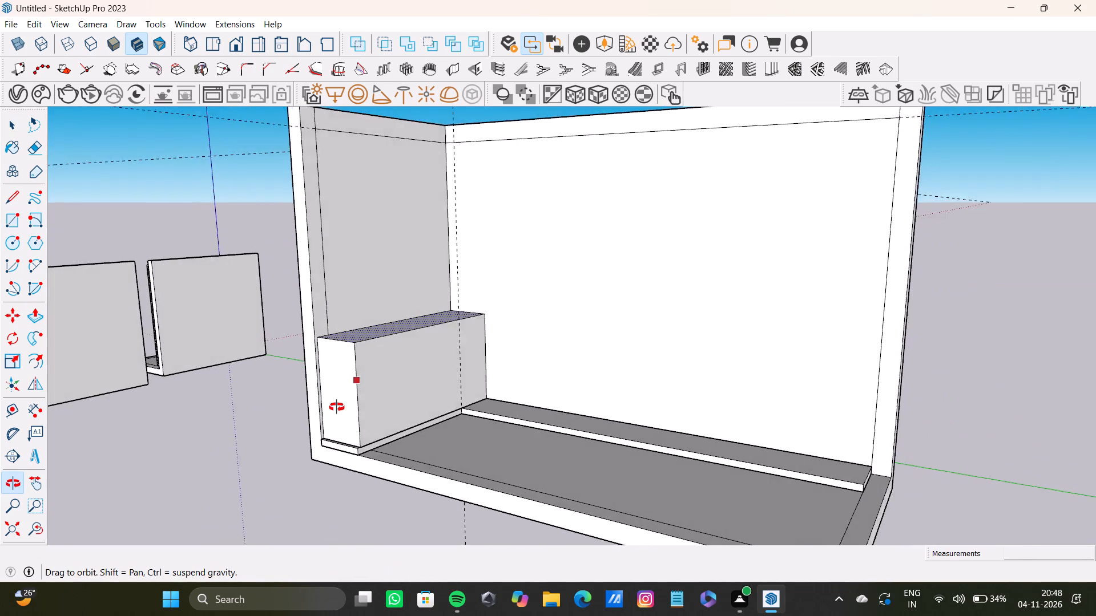
pyautogui.keyDown('shift'); pyautogui.moveTo(337, 407); pyautogui.dragTo(327, 419, button='middle'); pyautogui.keyUp('shift')
pyautogui.moveTo(353, 339); pyautogui.dragTo(345, 323)
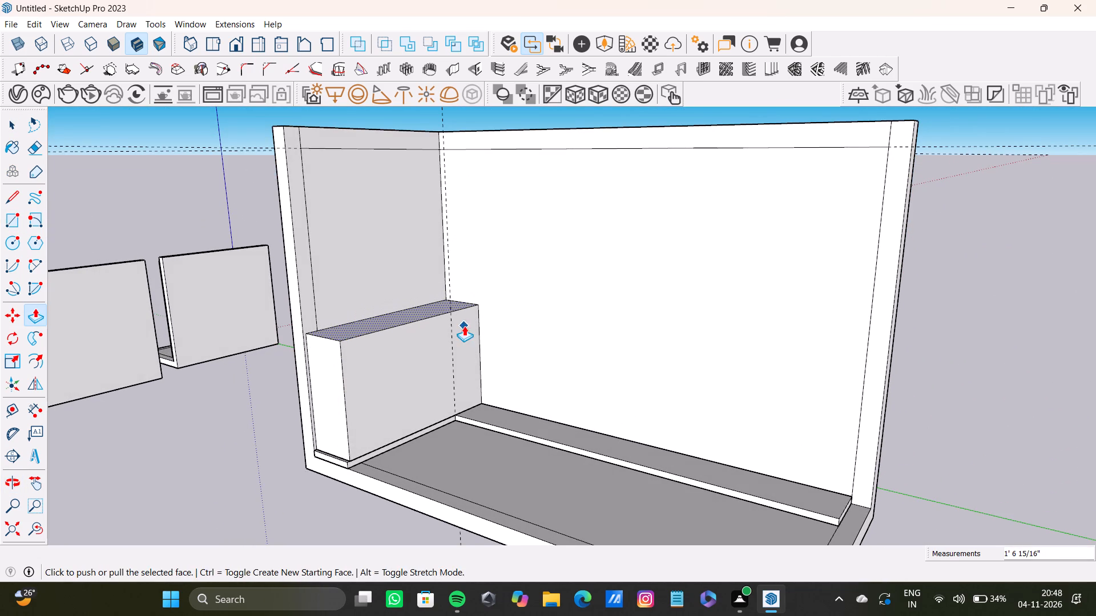
# Place a vertical guide on the block's inner long face, offset from its back-wall edge, and draw a full-height line along it.
pyautogui.scroll(5, 466, 331)
pyautogui.moveTo(481, 333); pyautogui.dragTo(431, 257, button='middle')
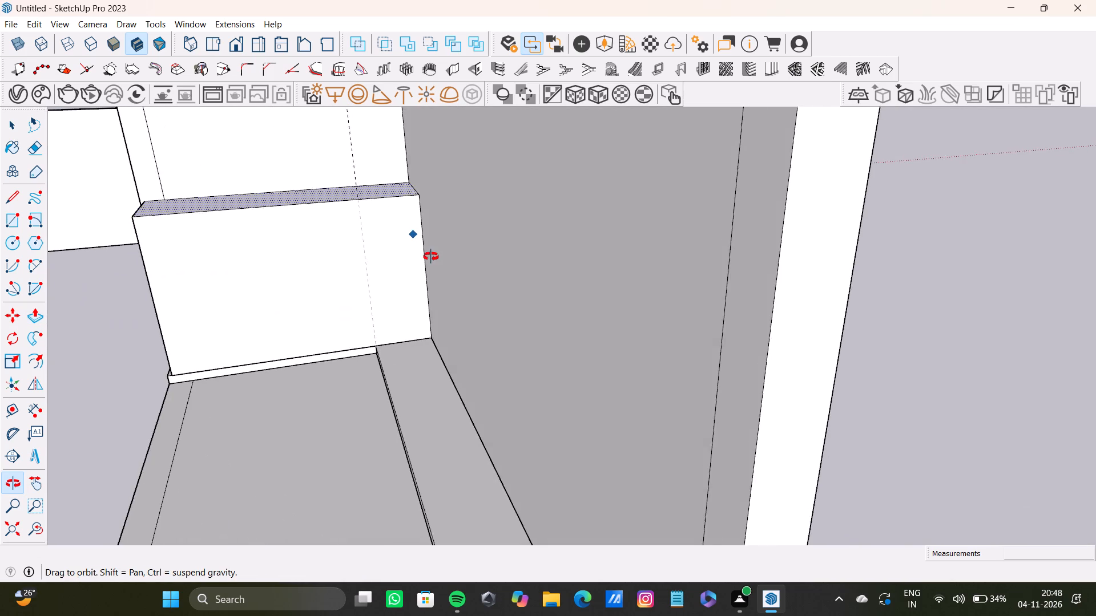
pyautogui.moveTo(431, 257); pyautogui.dragTo(483, 264, button='middle')
pyautogui.press('t')
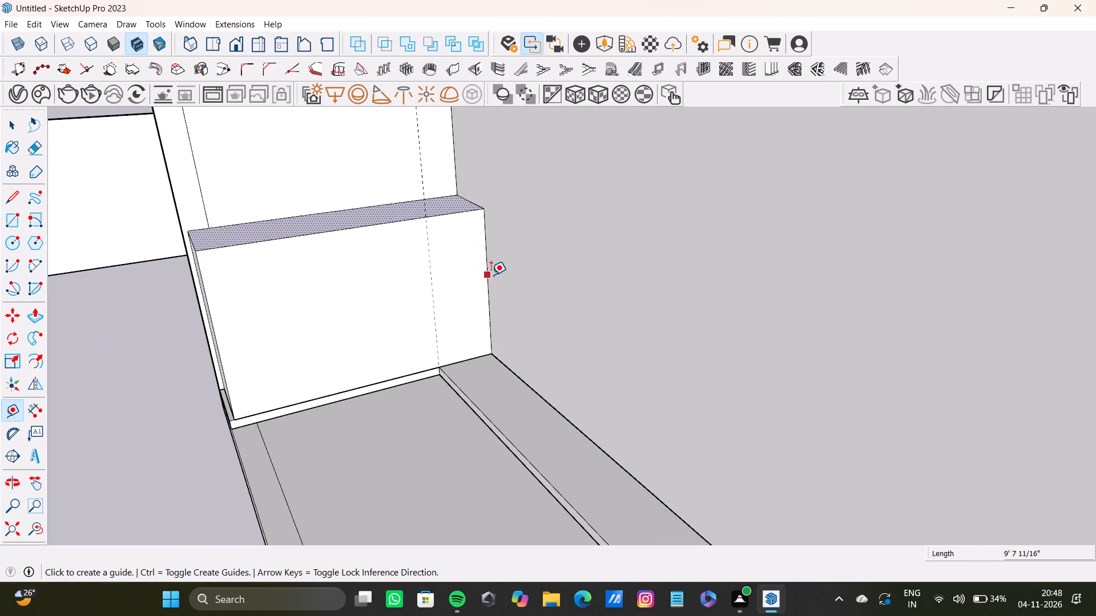
pyautogui.click(491, 275)
pyautogui.click(404, 280)
pyautogui.press('l')
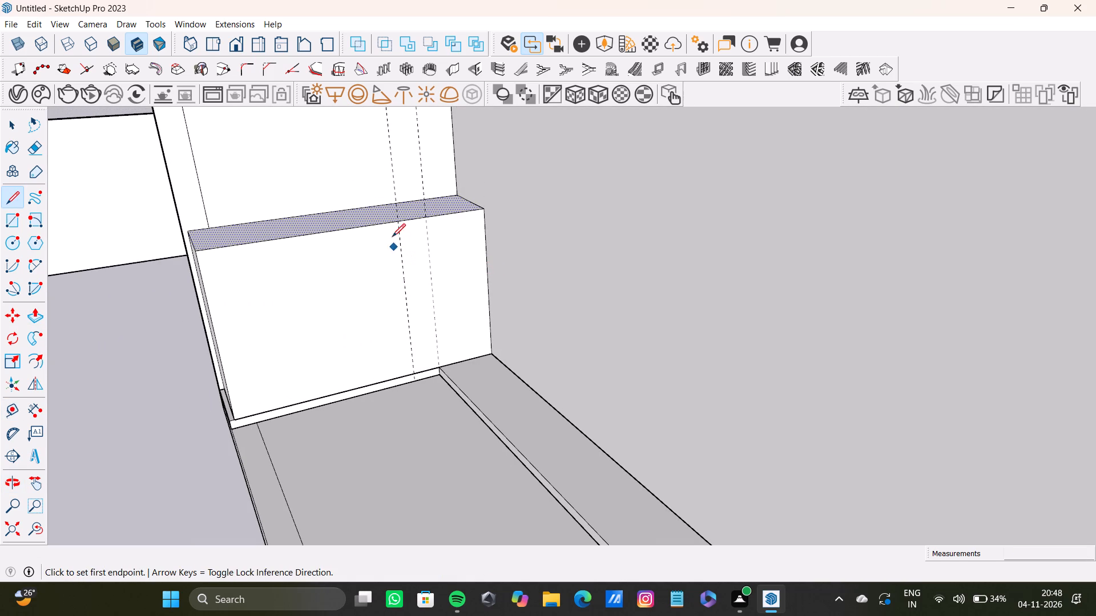
pyautogui.moveTo(397, 223); pyautogui.dragTo(405, 347)
pyautogui.click(413, 374)
pyautogui.press('space')
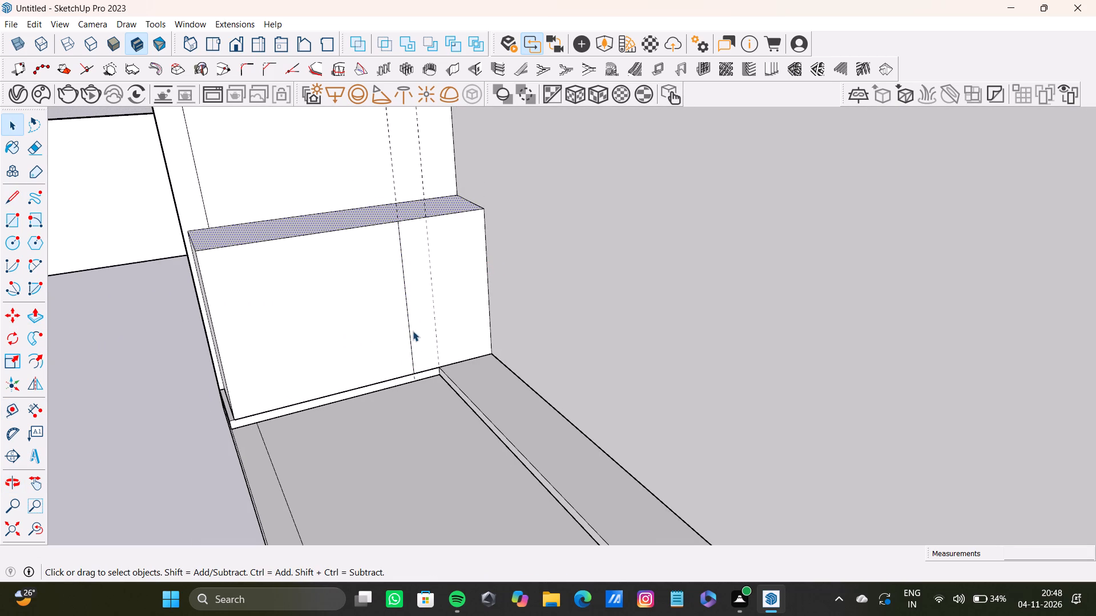
# Push/pull the narrow face beside the back-wall corner along the back wall to the strip's far end, extending the block into an L.
pyautogui.click(418, 329)
pyautogui.press('p')
pyautogui.moveTo(418, 329); pyautogui.dragTo(530, 433)
pyautogui.scroll(-4, 526, 430)
pyautogui.moveTo(524, 433); pyautogui.dragTo(461, 334, button='middle')
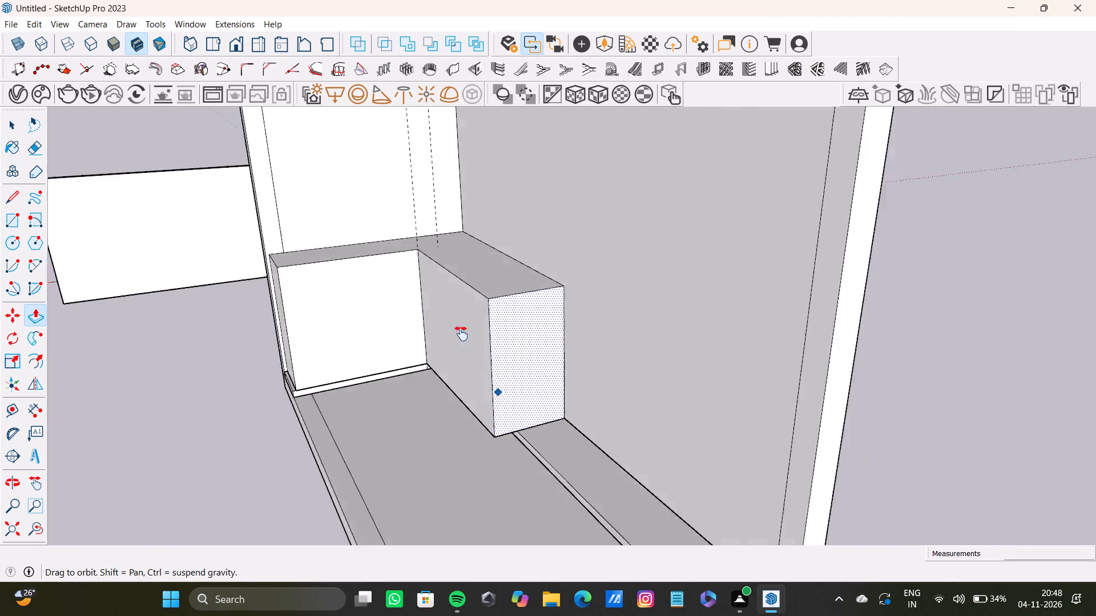
pyautogui.moveTo(461, 334); pyautogui.dragTo(545, 358, button='middle')
pyautogui.moveTo(613, 354); pyautogui.dragTo(773, 421)
pyautogui.keyDown('shift'); pyautogui.moveTo(771, 416); pyautogui.dragTo(506, 322, button='middle'); pyautogui.keyUp('shift')
pyautogui.moveTo(532, 325); pyautogui.dragTo(732, 459)
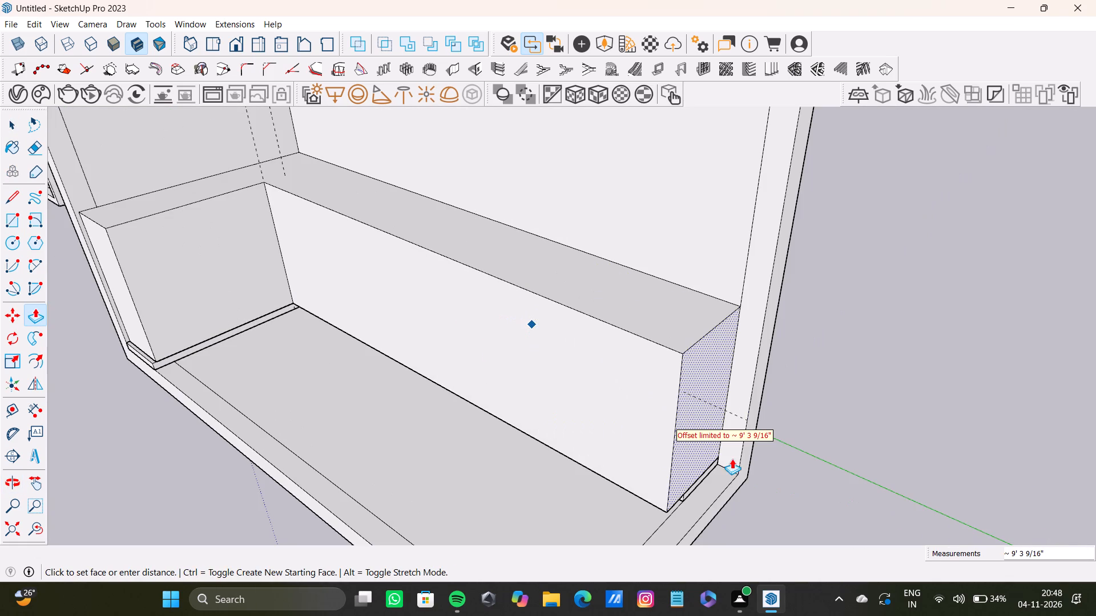
pyautogui.moveTo(732, 459); pyautogui.dragTo(724, 457)
pyautogui.scroll(-10, 539, 414)
pyautogui.moveTo(438, 423); pyautogui.dragTo(613, 429, button='middle')
pyautogui.scroll(3, 412, 370)
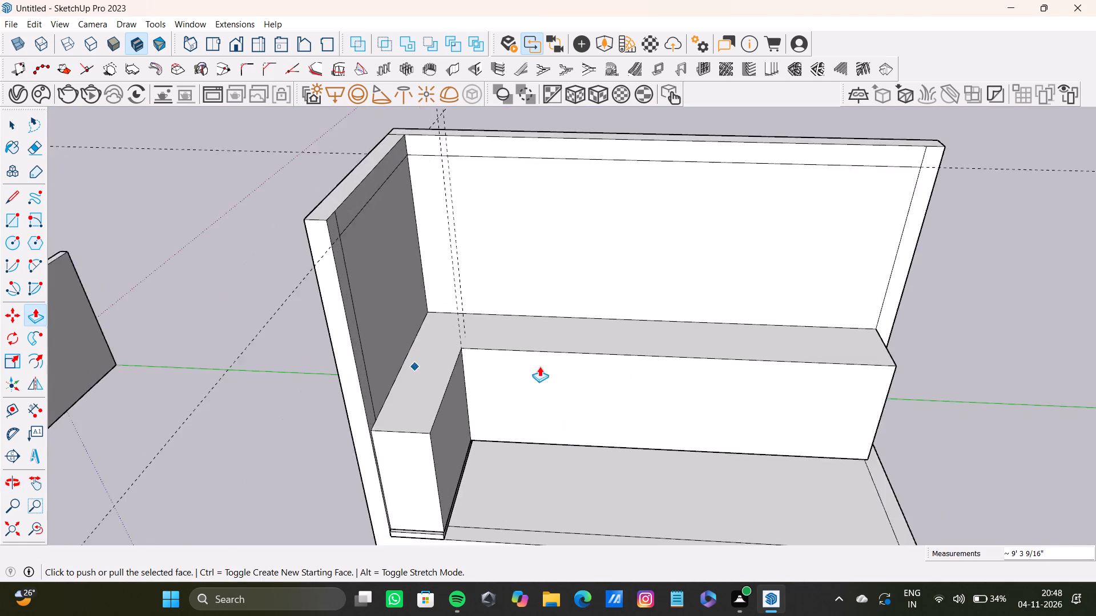
pyautogui.scroll(8, 539, 366)
# Push the long front face of the block's back-wall leg slightly inward toward the back wall.
pyautogui.press('space')
pyautogui.click(486, 361)
pyautogui.press('p')
pyautogui.moveTo(483, 361); pyautogui.dragTo(495, 345)
pyautogui.press('space')
pyautogui.scroll(-8, 477, 363)
pyautogui.moveTo(464, 384); pyautogui.dragTo(426, 403, button='middle')
pyautogui.scroll(3, 463, 367)
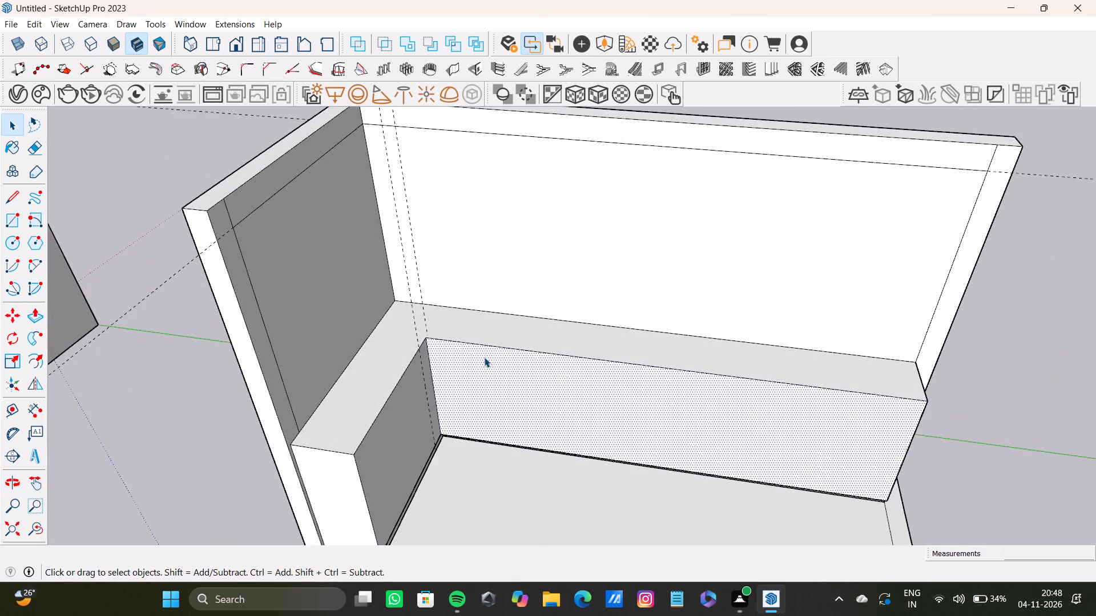
# Pull the inner face of the block's side-wall leg outward about 2' 9" and ease it back slightly.
pyautogui.click(484, 357)
pyautogui.click(396, 412)
pyautogui.press('p')
pyautogui.moveTo(396, 412); pyautogui.dragTo(436, 421)
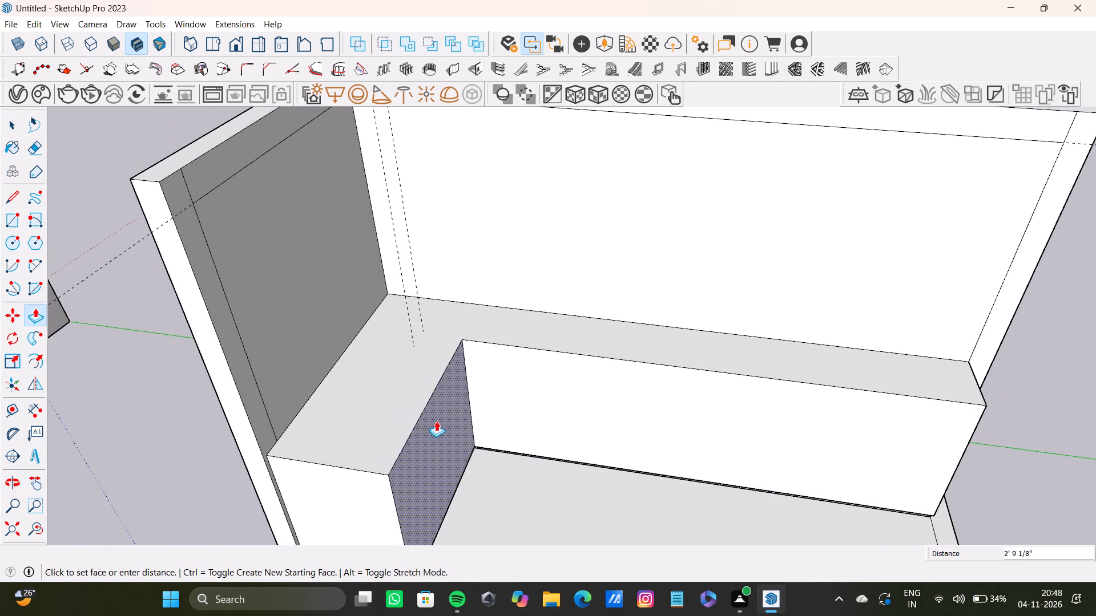
pyautogui.moveTo(436, 421); pyautogui.dragTo(425, 423)
# Pull the long front face of the block's back-wall leg outward about 1' 11 7/16".
pyautogui.press('space')
pyautogui.click(493, 395)
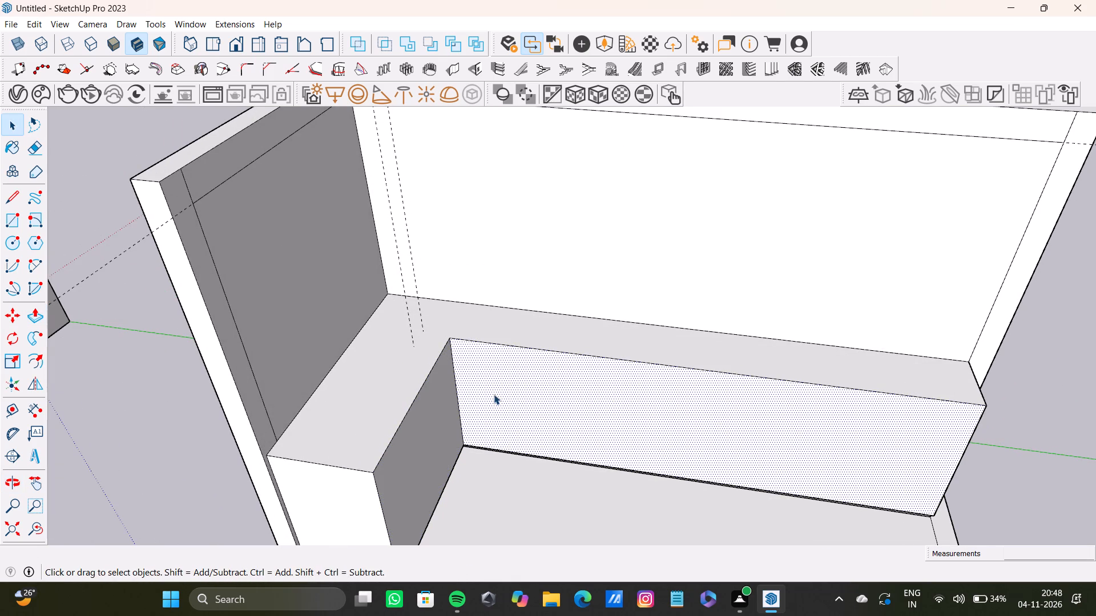
pyautogui.press('p')
pyautogui.moveTo(494, 386); pyautogui.dragTo(484, 405)
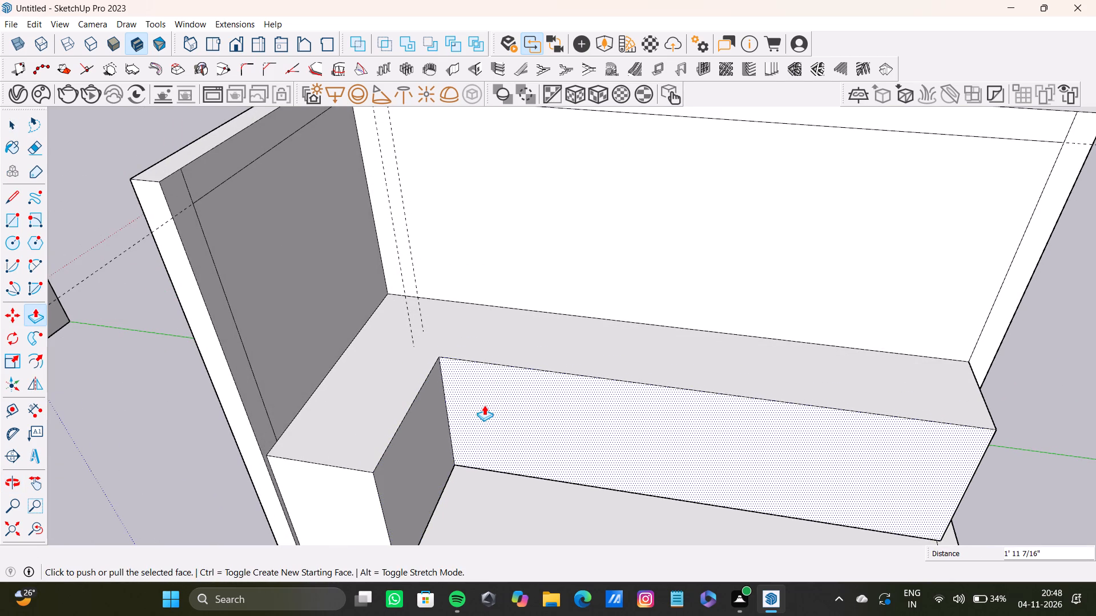
# Delete all guides in the model.
pyautogui.scroll(-7, 484, 405)
pyautogui.moveTo(476, 415); pyautogui.dragTo(374, 250, button='middle')
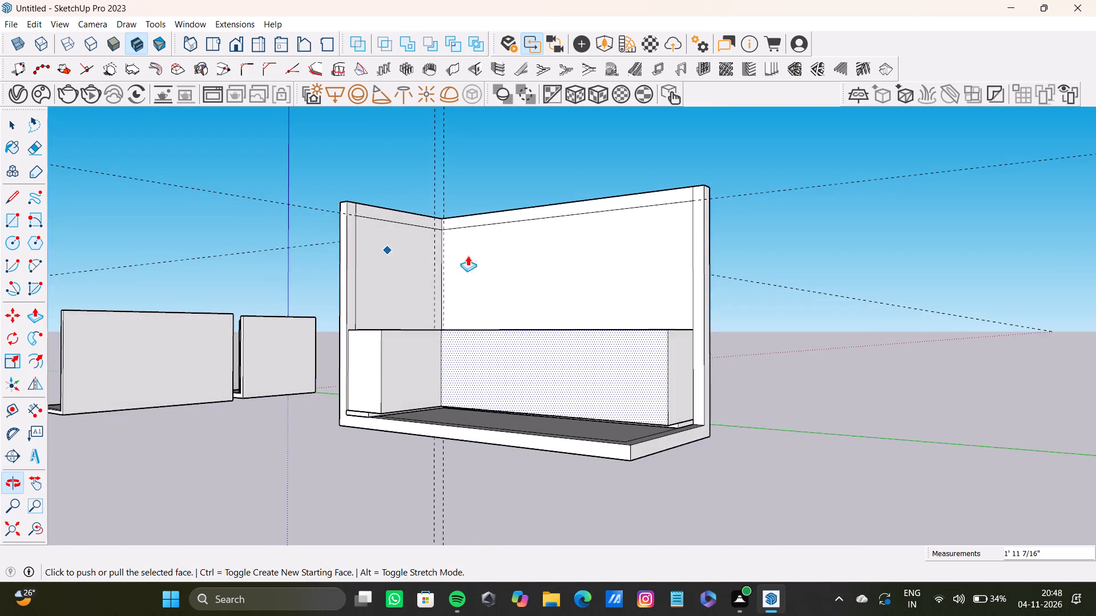
pyautogui.scroll(-3, 475, 254)
pyautogui.moveTo(478, 298); pyautogui.dragTo(683, 435, button='middle')
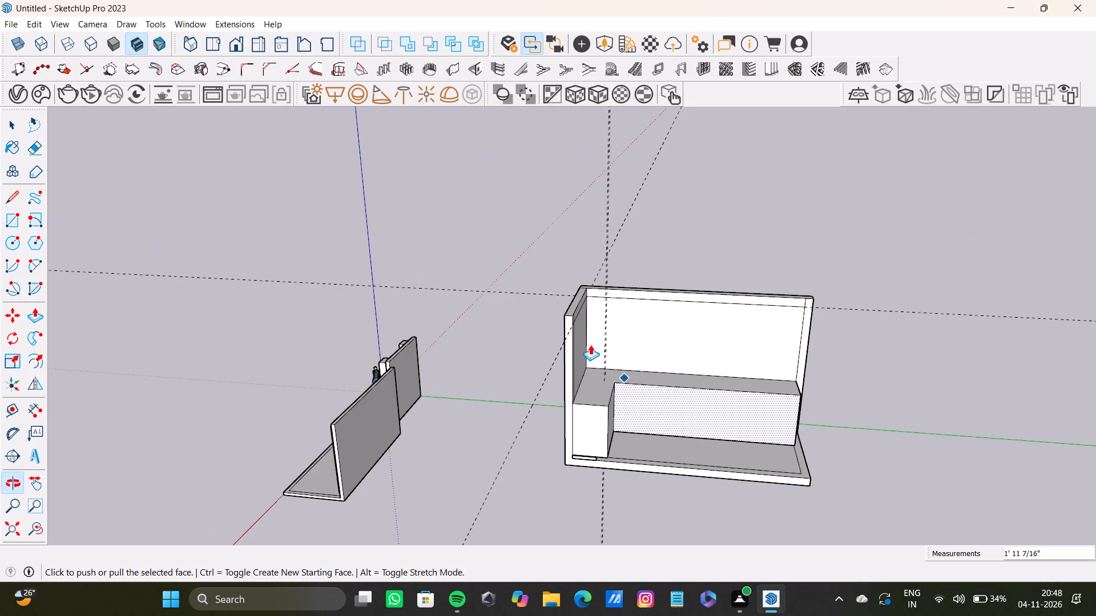
pyautogui.click(41, 22)
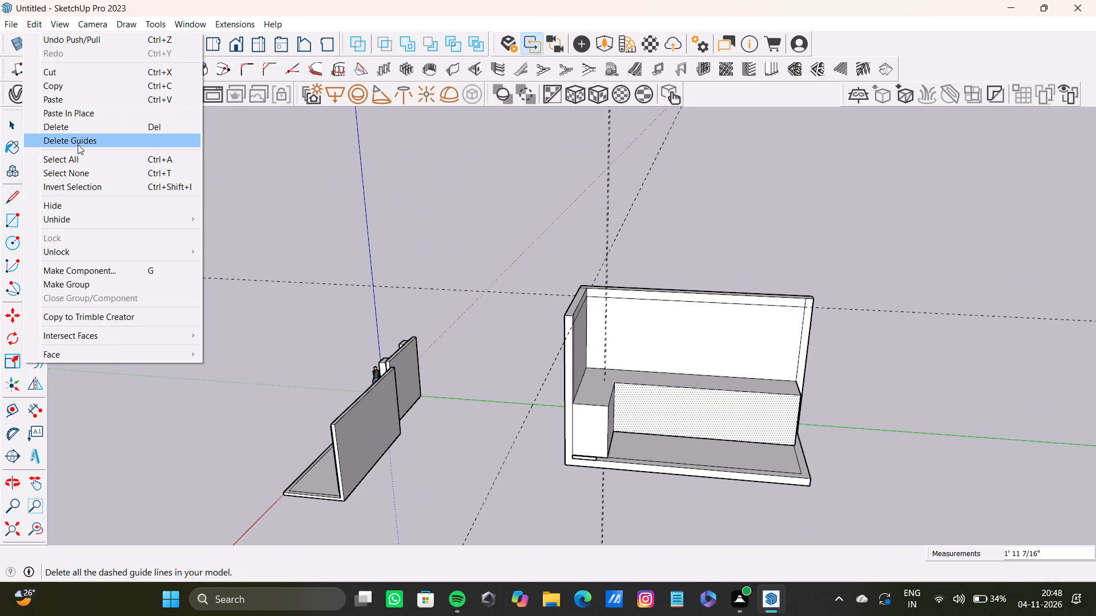
pyautogui.click(78, 144)
# Select the L-shaped block's top, inner and end faces with their edges and make them a group.
pyautogui.scroll(13, 683, 418)
pyautogui.keyDown('shift'); pyautogui.moveTo(618, 372); pyautogui.dragTo(440, 436, button='middle'); pyautogui.keyUp('shift')
pyautogui.keyDown('shift'); pyautogui.scroll(1, 472, 371); pyautogui.keyUp('shift')
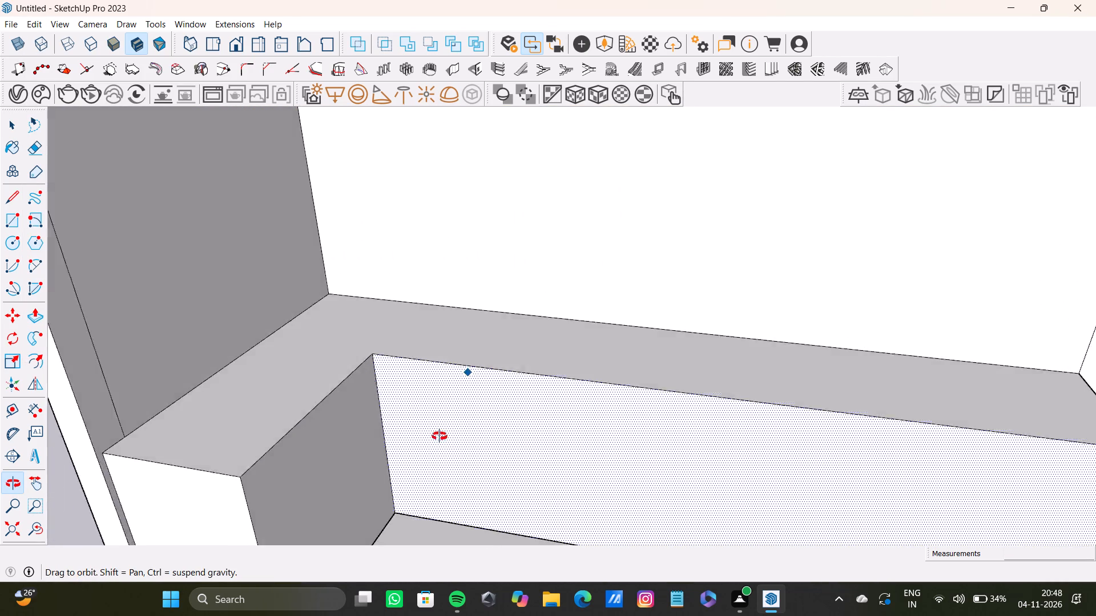
pyautogui.keyDown('shift'); pyautogui.moveTo(440, 436); pyautogui.dragTo(433, 460, button='middle'); pyautogui.keyUp('shift')
pyautogui.scroll(-5, 444, 433)
pyautogui.moveTo(412, 346); pyautogui.dragTo(349, 343, button='middle')
pyautogui.press('space')
pyautogui.keyDown('shift'); pyautogui.doubleClick(350, 367); pyautogui.keyUp('shift')
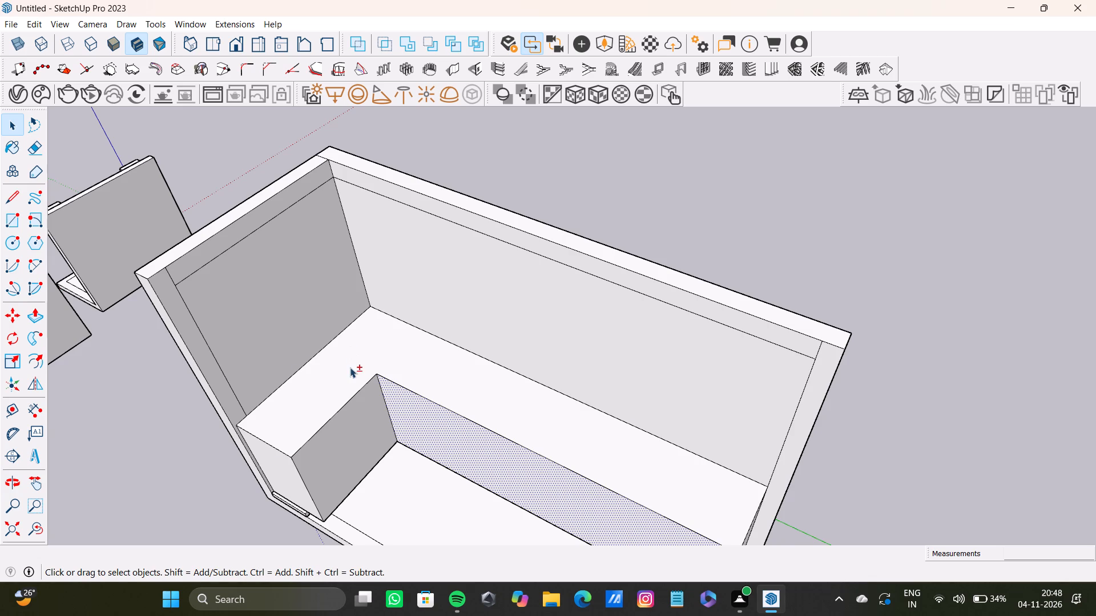
pyautogui.keyDown('shift'); pyautogui.doubleClick(399, 416); pyautogui.keyUp('shift')
pyautogui.keyDown('shift'); pyautogui.doubleClick(364, 424); pyautogui.keyUp('shift')
pyautogui.keyDown('shift'); pyautogui.doubleClick(412, 411); pyautogui.keyUp('shift')
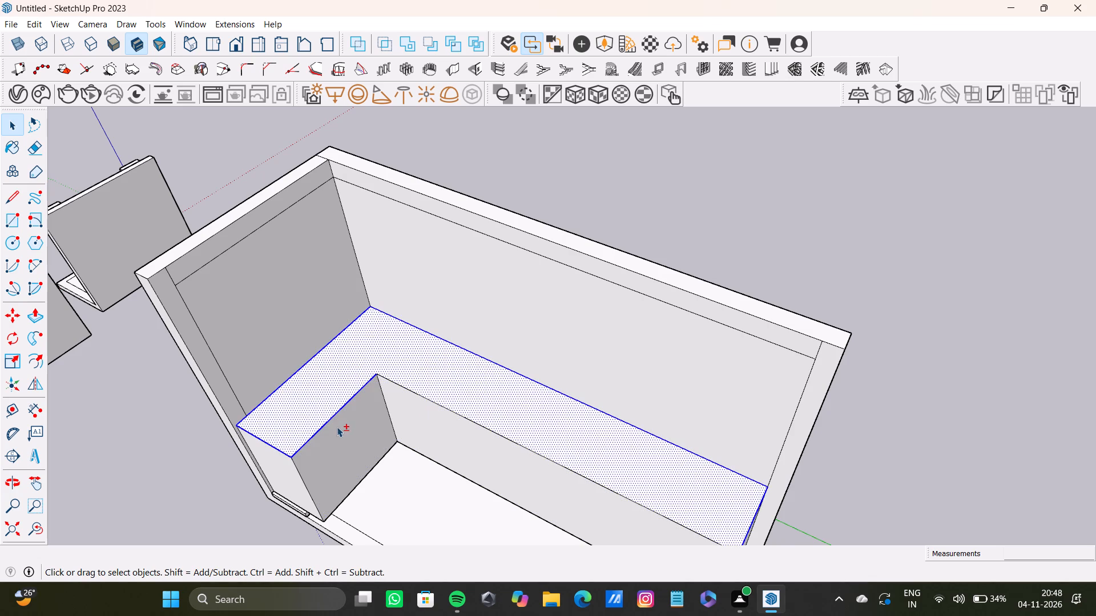
pyautogui.keyDown('shift'); pyautogui.doubleClick(335, 431); pyautogui.keyUp('shift')
pyautogui.keyDown('shift'); pyautogui.doubleClick(274, 464); pyautogui.keyUp('shift')
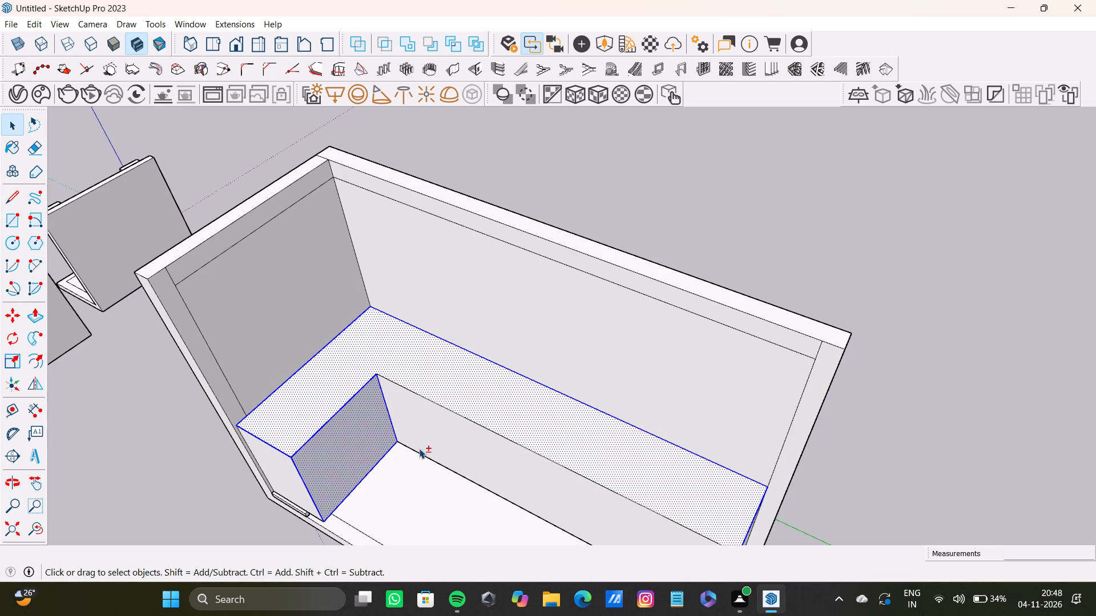
pyautogui.keyDown('shift'); pyautogui.doubleClick(423, 448); pyautogui.keyUp('shift')
pyautogui.keyDown('shift'); pyautogui.doubleClick(466, 422); pyautogui.keyUp('shift')
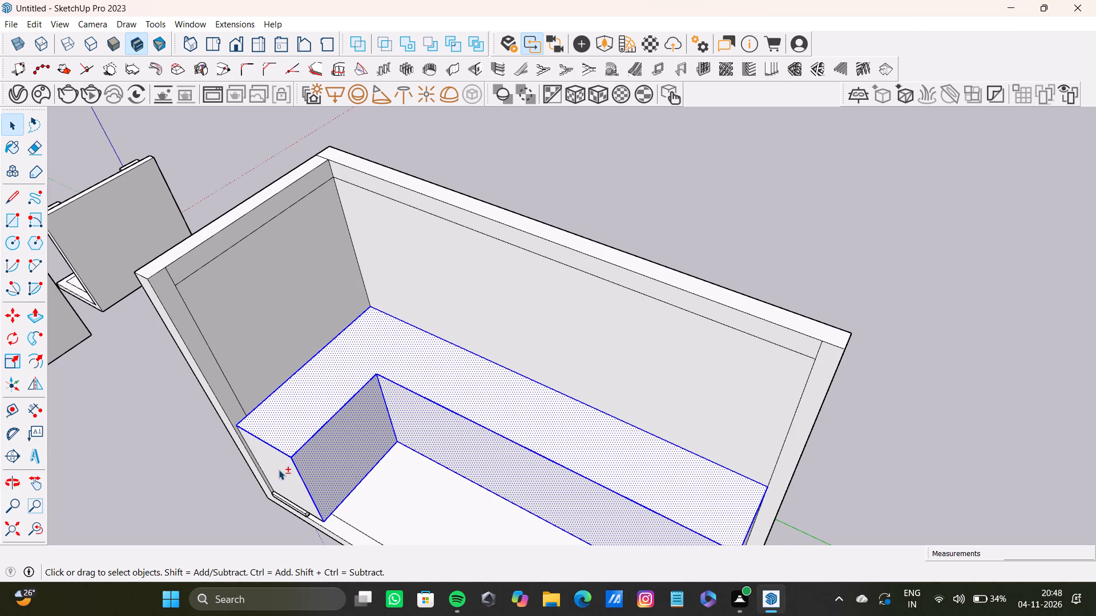
pyautogui.keyDown('shift'); pyautogui.doubleClick(279, 470); pyautogui.keyUp('shift')
pyautogui.moveTo(506, 493); pyautogui.dragTo(374, 394, button='middle')
pyautogui.keyDown('shift'); pyautogui.doubleClick(535, 443); pyautogui.keyUp('shift')
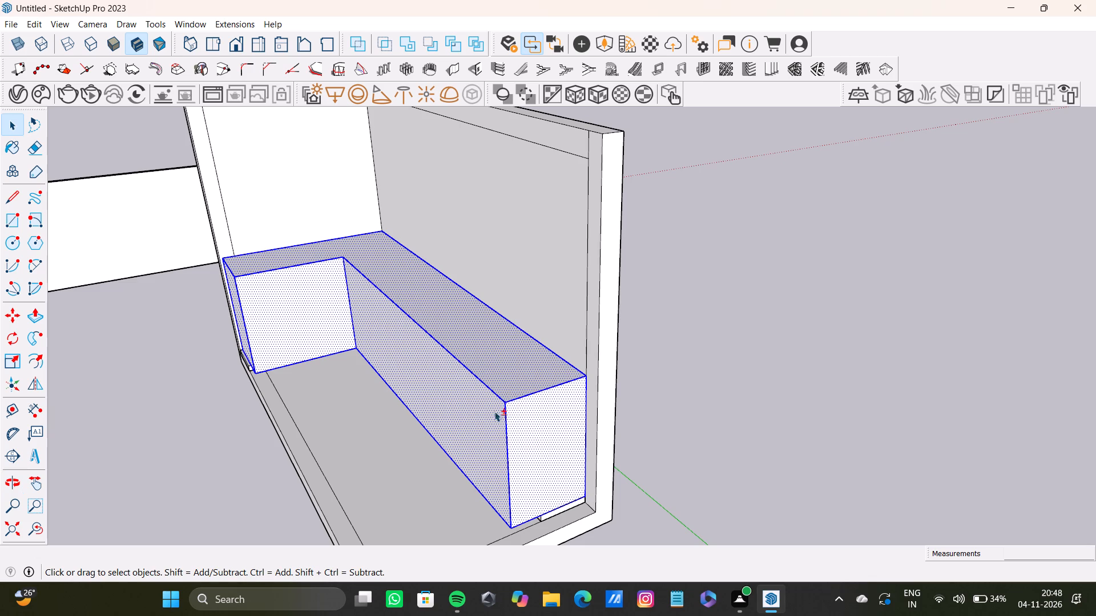
pyautogui.keyDown('shift'); pyautogui.rightClick(506, 396); pyautogui.keyUp('shift')
pyautogui.click(566, 244)
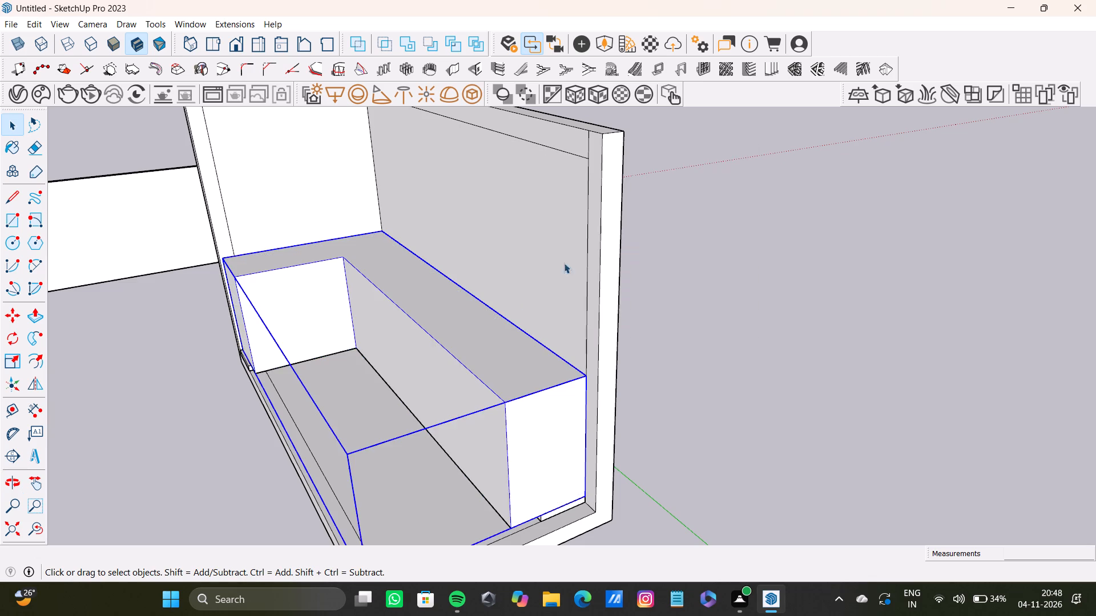
pyautogui.moveTo(455, 351); pyautogui.dragTo(566, 375, button='middle')
pyautogui.click(897, 283)
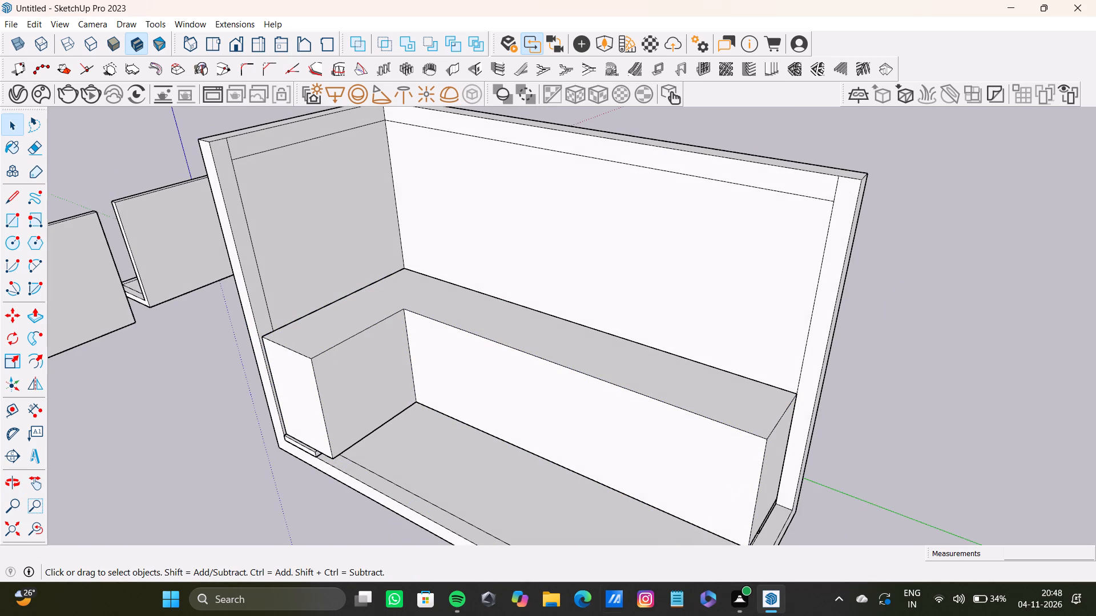
# Examine the grouped L-shaped block and how it sits on the raised strip and against the walls from several angles.
pyautogui.scroll(-8, 657, 416)
pyautogui.keyDown('shift'); pyautogui.moveTo(437, 298); pyautogui.dragTo(465, 382, button='middle'); pyautogui.keyUp('shift')
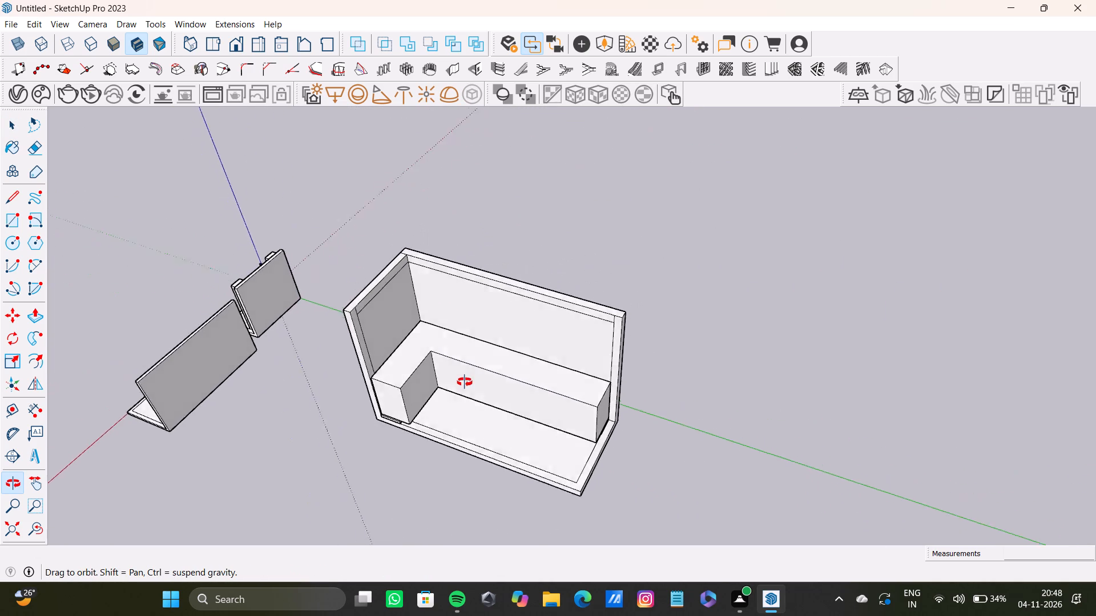
pyautogui.keyDown('shift'); pyautogui.moveTo(465, 382); pyautogui.dragTo(449, 275, button='middle'); pyautogui.keyUp('shift')
pyautogui.scroll(9, 386, 245)
pyautogui.scroll(-8, 422, 264)
pyautogui.moveTo(421, 266); pyautogui.dragTo(477, 286, button='middle')
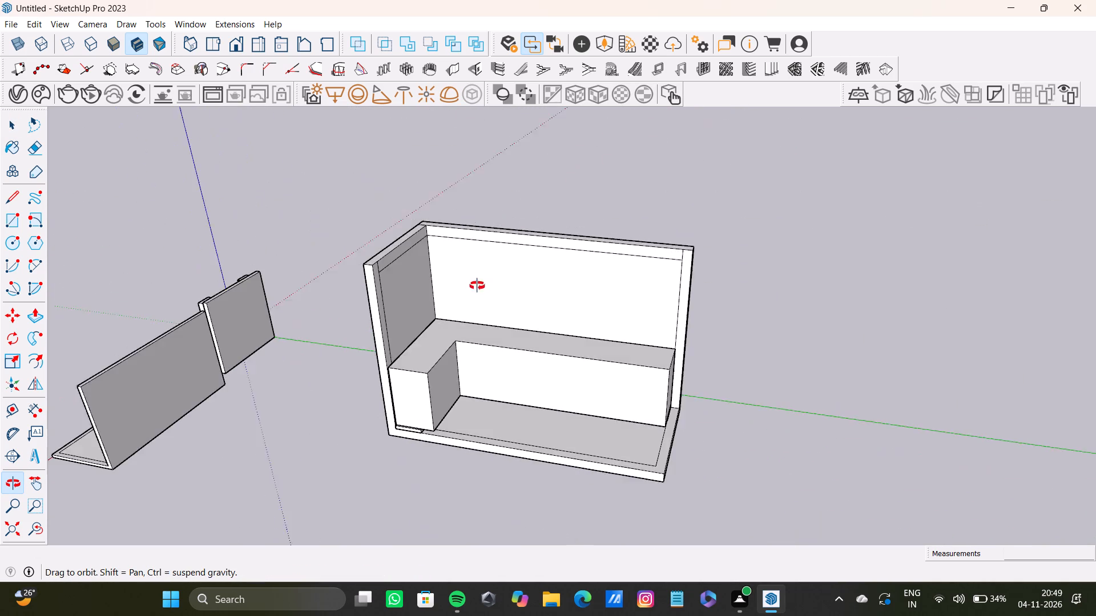
pyautogui.moveTo(477, 286); pyautogui.dragTo(404, 242, button='middle')
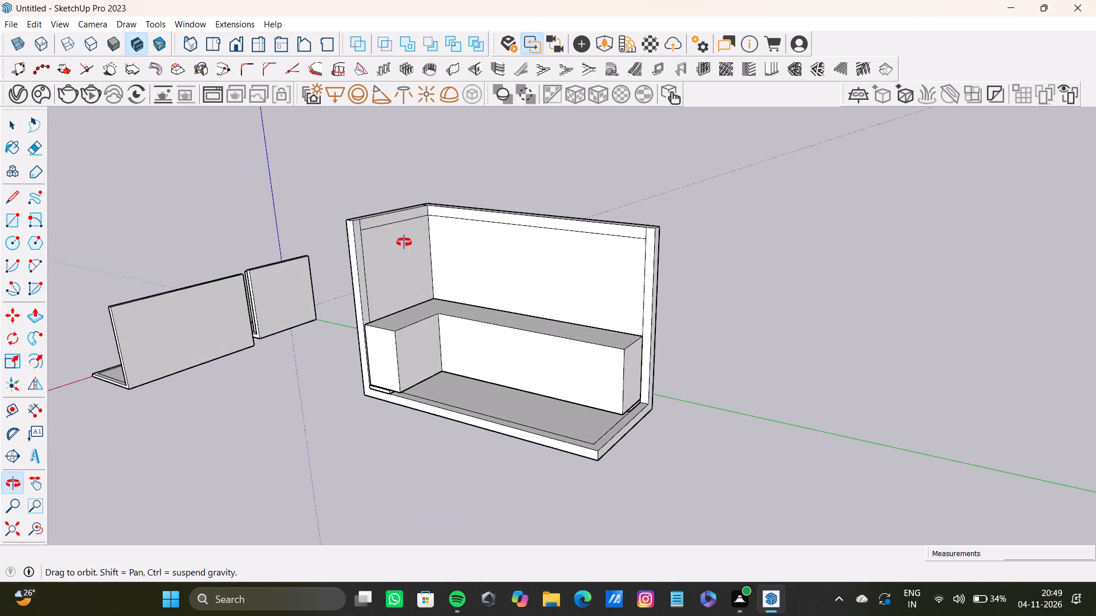
pyautogui.moveTo(404, 242); pyautogui.dragTo(373, 229, button='middle')
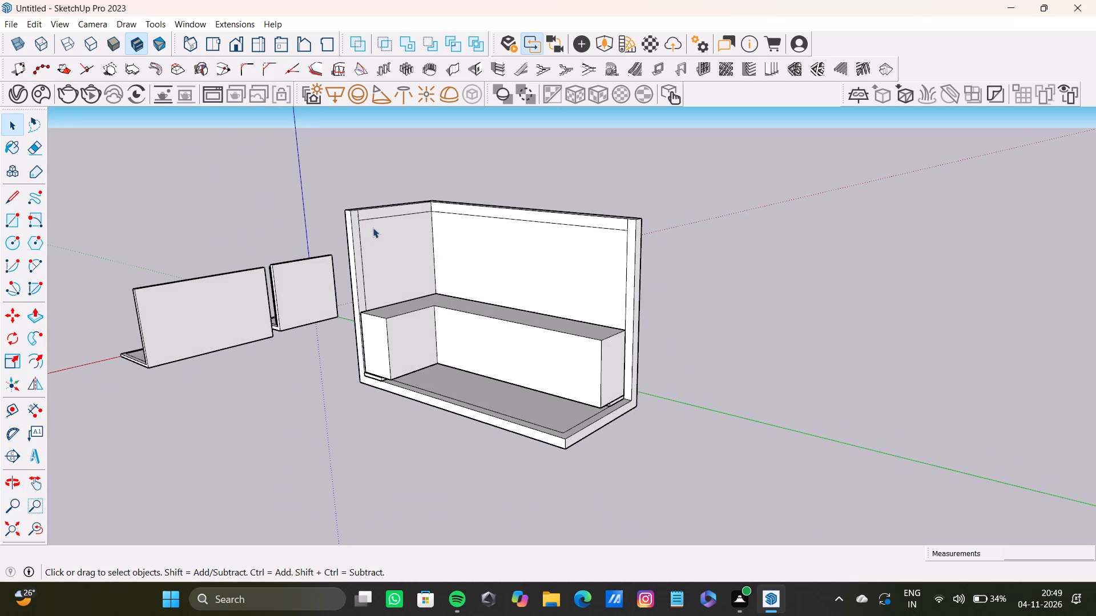
pyautogui.scroll(8, 444, 291)
pyautogui.scroll(-9, 472, 326)
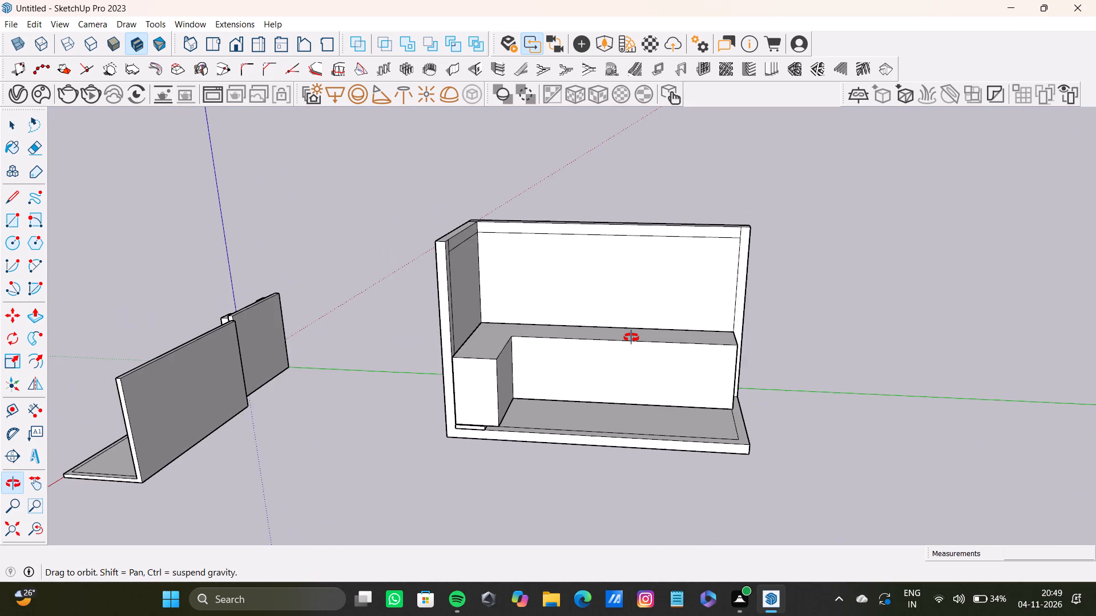
pyautogui.scroll(-1, 518, 355)
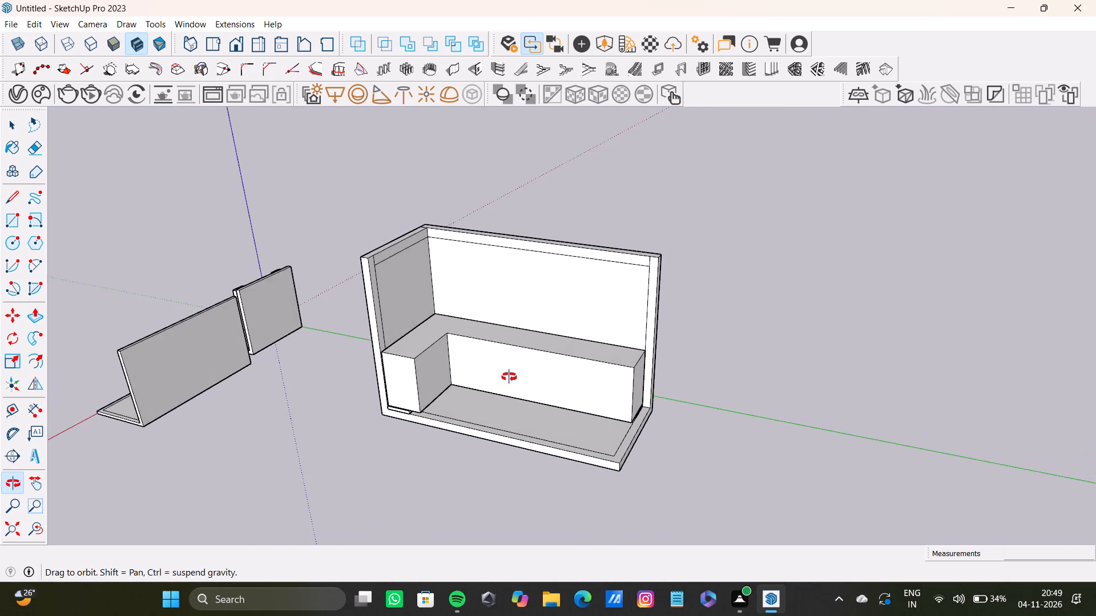
pyautogui.scroll(7, 440, 328)
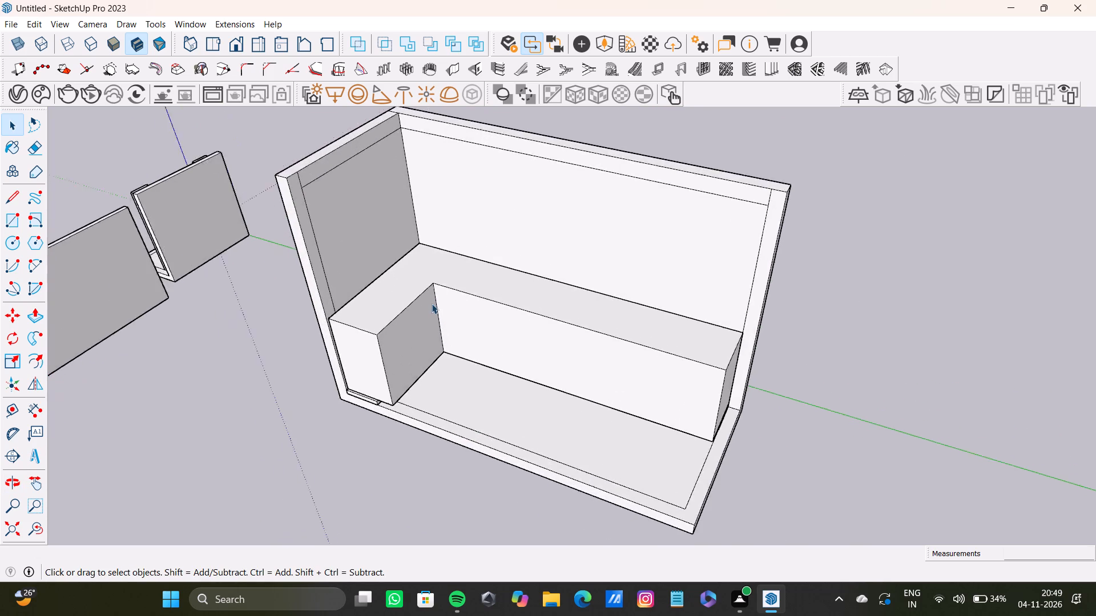
pyautogui.scroll(2, 432, 303)
pyautogui.scroll(-9, 432, 294)
pyautogui.moveTo(432, 294); pyautogui.dragTo(304, 226, button='middle')
pyautogui.scroll(3, 457, 344)
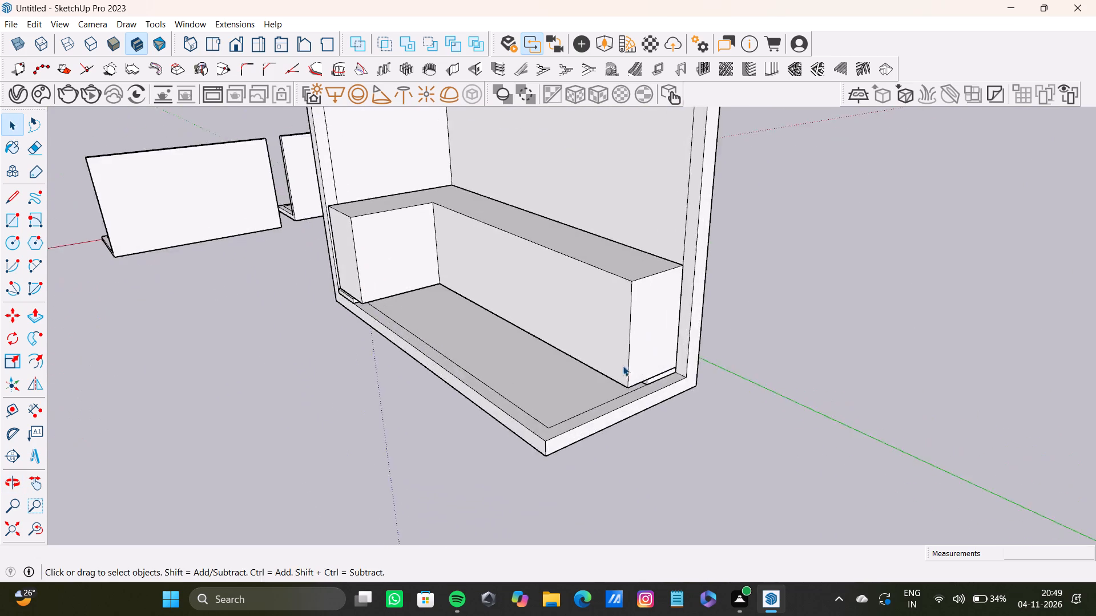
pyautogui.scroll(8, 623, 366)
pyautogui.moveTo(629, 380); pyautogui.dragTo(674, 293, button='middle')
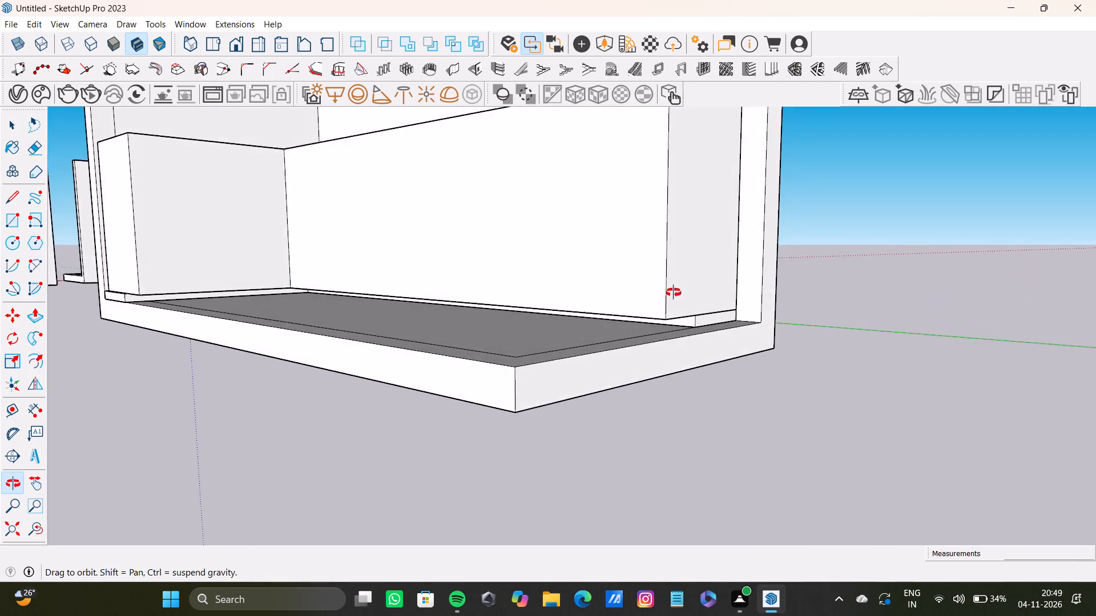
pyautogui.moveTo(674, 293); pyautogui.dragTo(680, 321, button='middle')
pyautogui.scroll(-5, 249, 195)
pyautogui.moveTo(257, 206); pyautogui.dragTo(442, 393, button='middle')
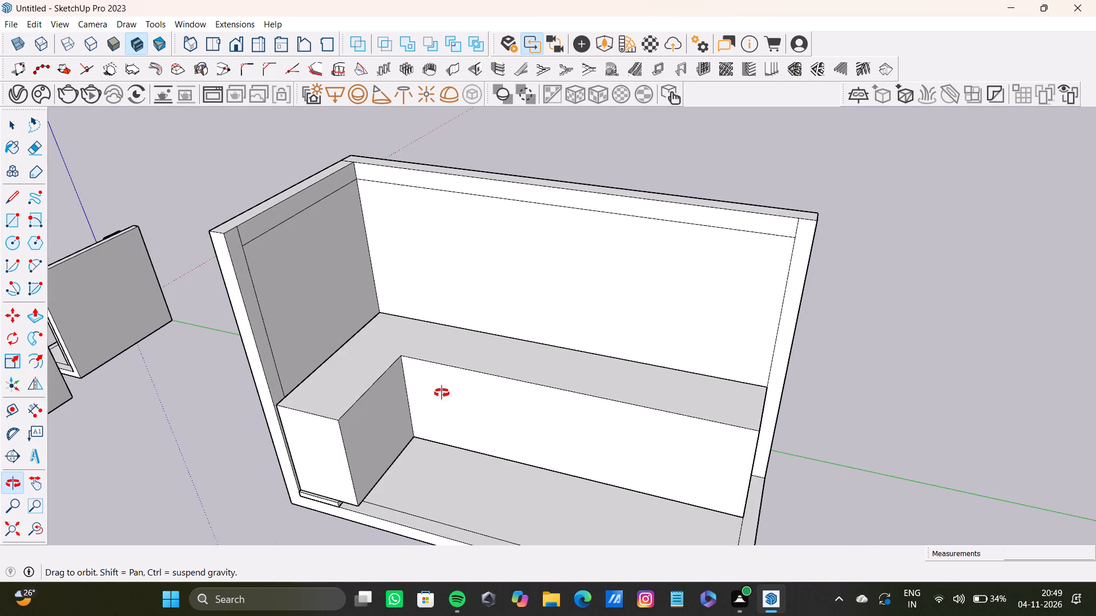
pyautogui.moveTo(442, 393); pyautogui.dragTo(437, 392, button='middle')
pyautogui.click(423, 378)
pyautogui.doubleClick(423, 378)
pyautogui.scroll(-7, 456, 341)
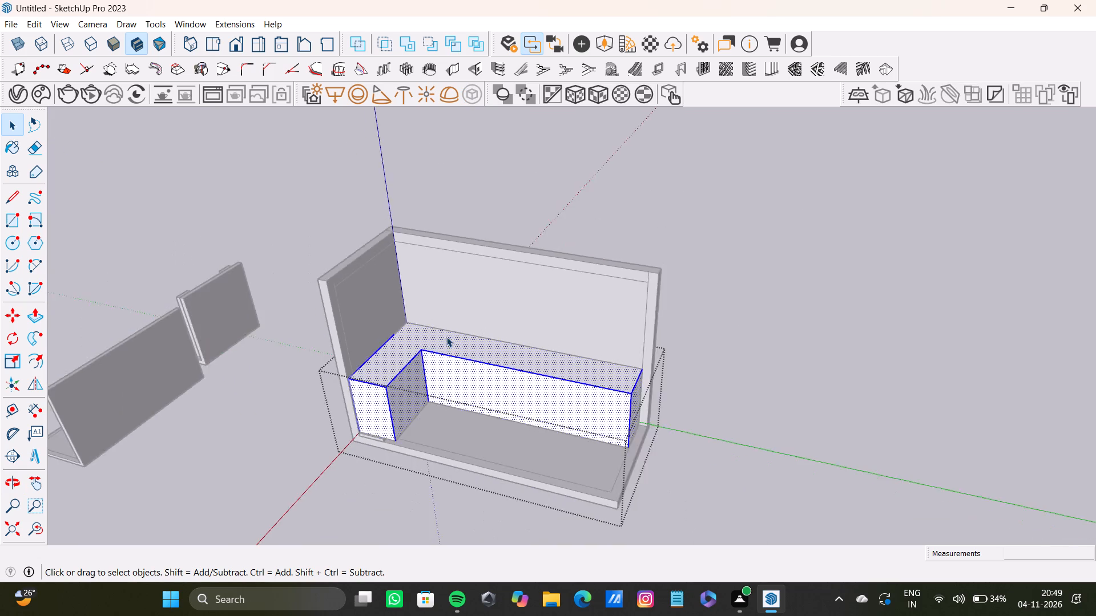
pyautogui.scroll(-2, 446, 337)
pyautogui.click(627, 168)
# Place a horizontal guide on the back wall 5' 1 7/16" above the rear top edge of the L-shaped block.
pyautogui.scroll(3, 457, 303)
pyautogui.press('t')
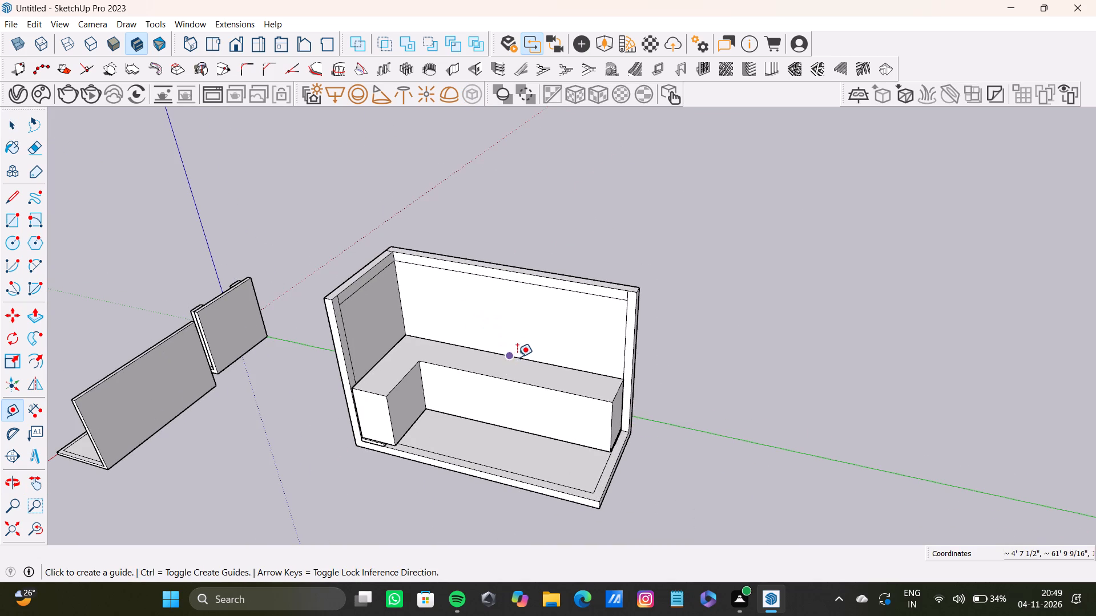
pyautogui.click(518, 356)
pyautogui.scroll(6, 507, 322)
pyautogui.moveTo(510, 325); pyautogui.dragTo(452, 299, button='middle')
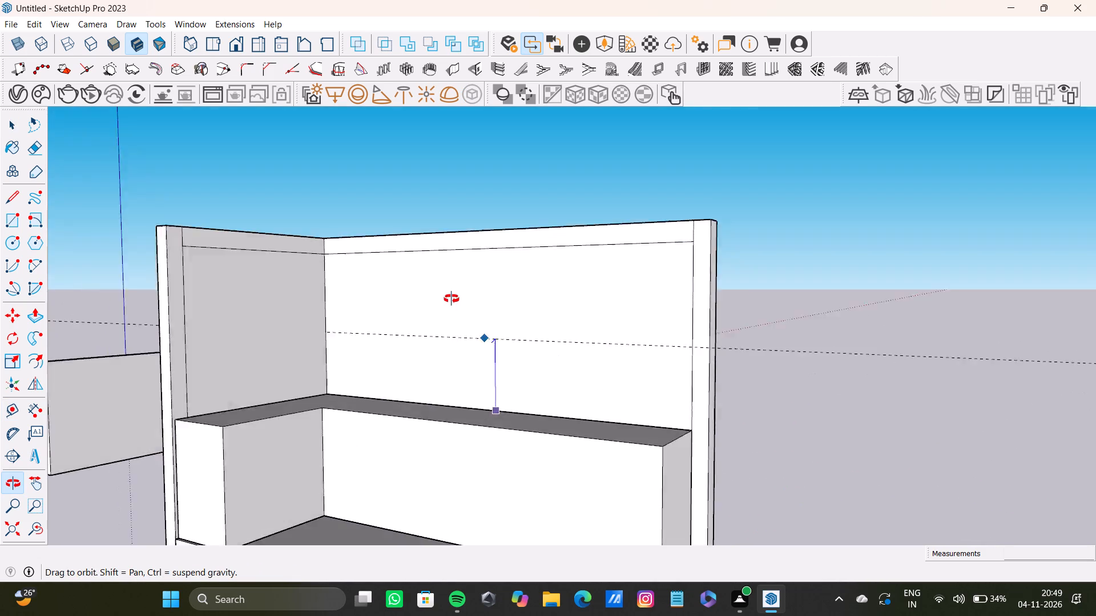
pyautogui.moveTo(452, 299); pyautogui.dragTo(458, 310, button='middle')
pyautogui.scroll(3, 507, 373)
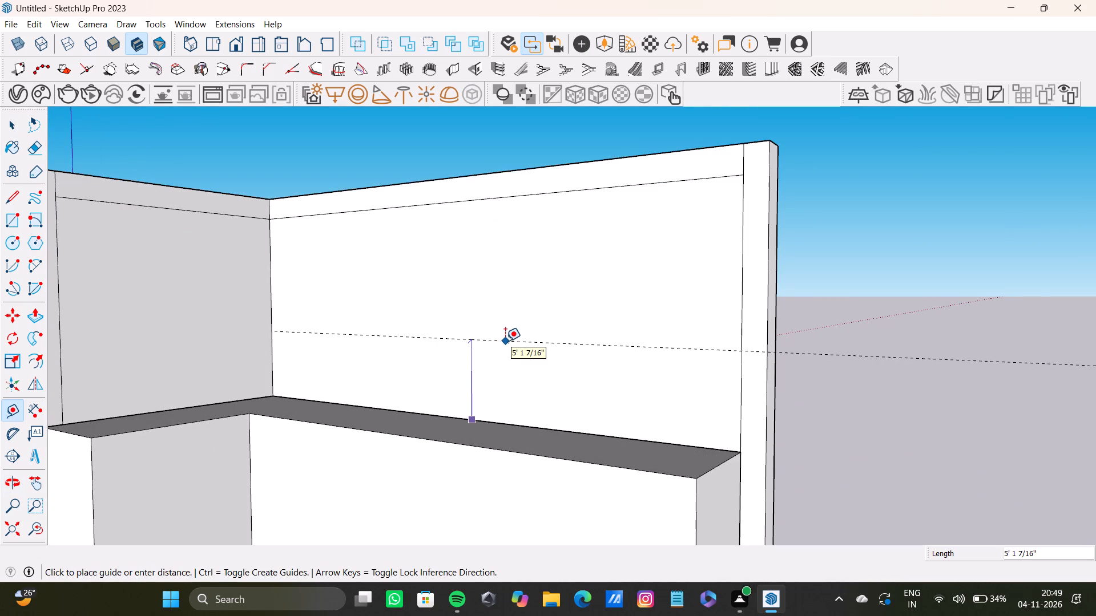
pyautogui.click(505, 341)
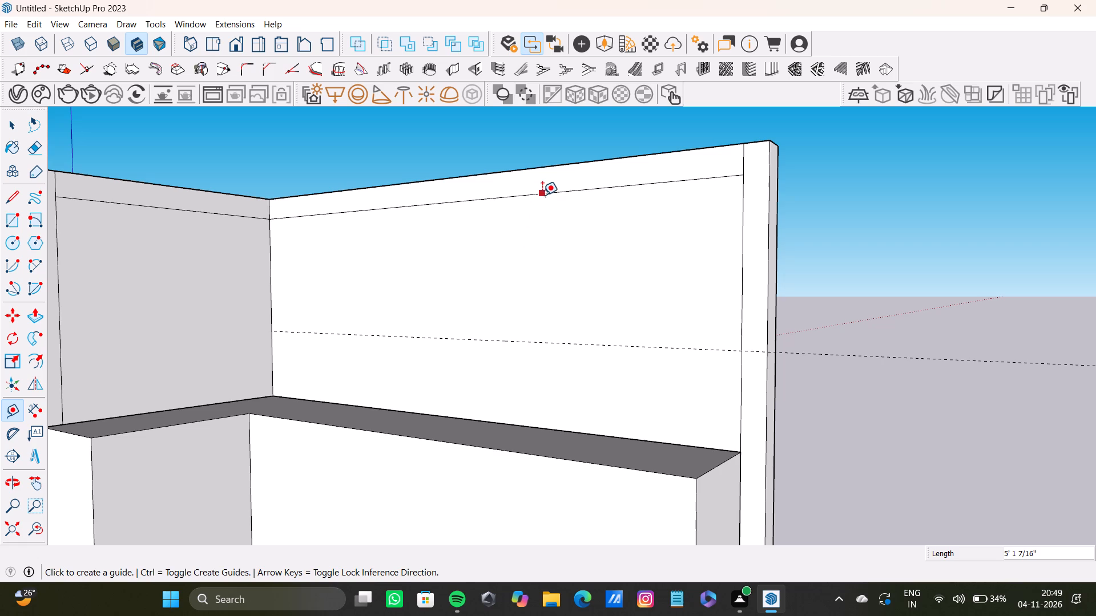
# Place a horizontal guide on the back wall 6" below the line running along its upper part.
pyautogui.click(542, 195)
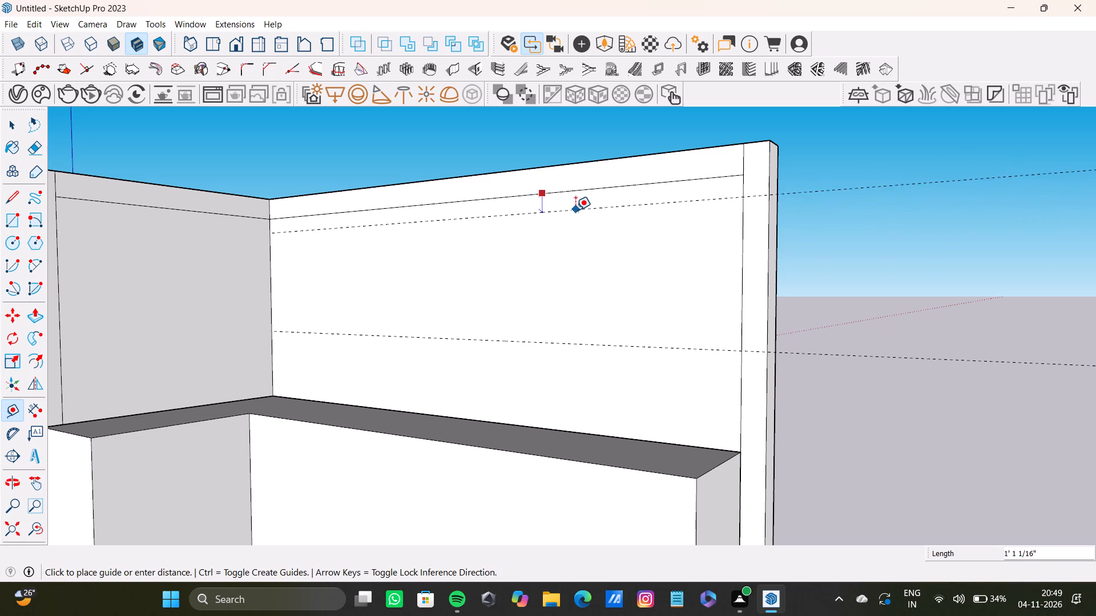
pyautogui.scroll(6, 578, 201)
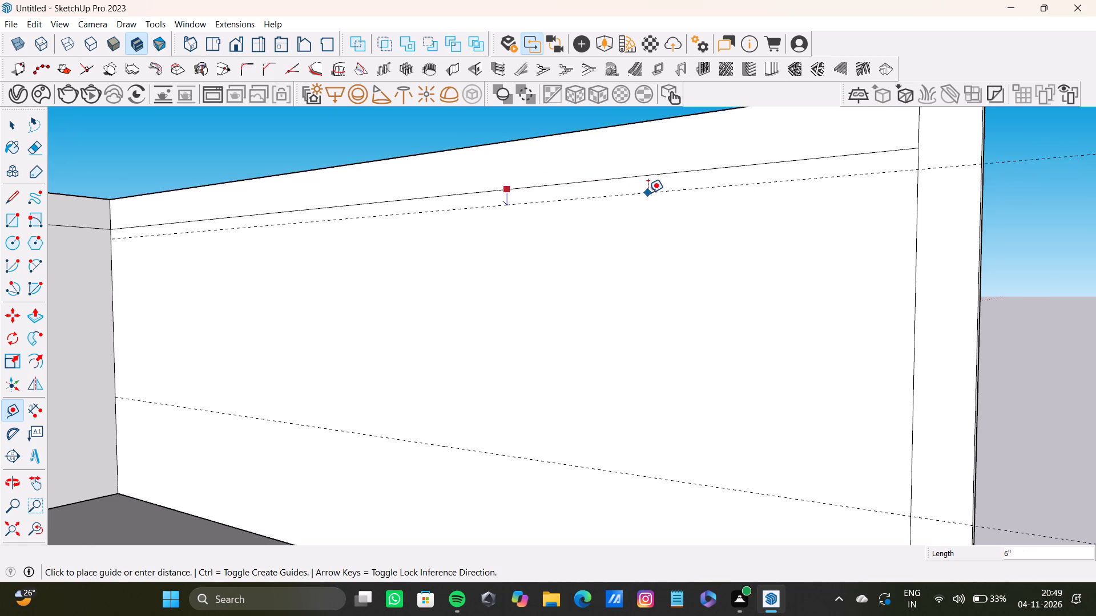
pyautogui.click(648, 193)
# Place two vertical guides on the short side wall about 10' apart, one near the inner corner and one near the outer end.
pyautogui.scroll(-6, 304, 247)
pyautogui.keyDown('shift'); pyautogui.moveTo(312, 269); pyautogui.dragTo(602, 352, button='middle'); pyautogui.keyUp('shift')
pyautogui.scroll(4, 469, 333)
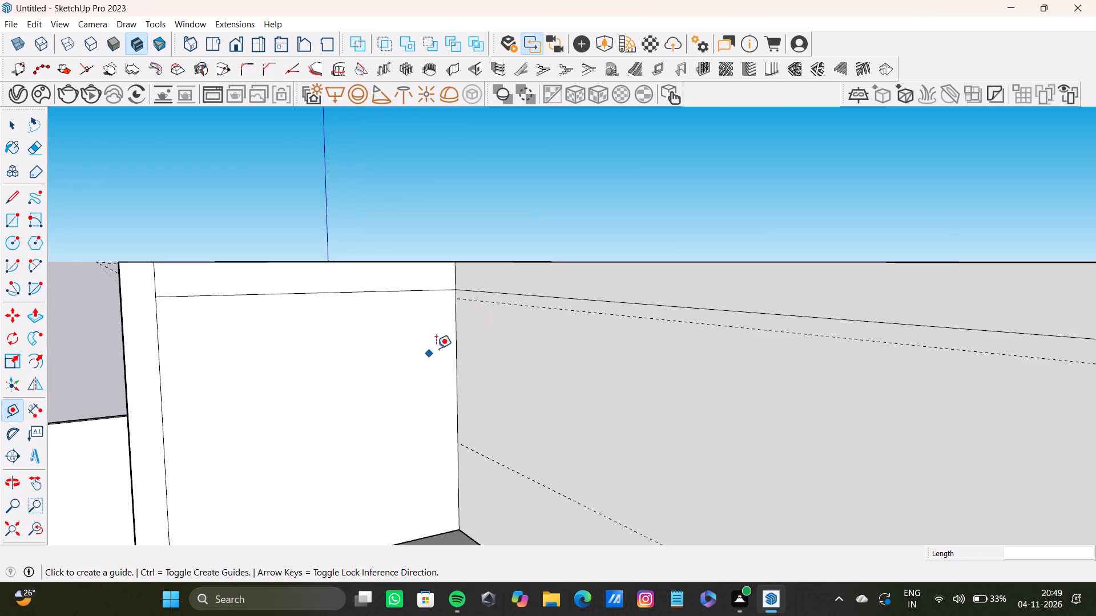
pyautogui.scroll(1, 436, 348)
pyautogui.moveTo(458, 345); pyautogui.dragTo(453, 344)
pyautogui.press('space')
pyautogui.scroll(-2, 429, 342)
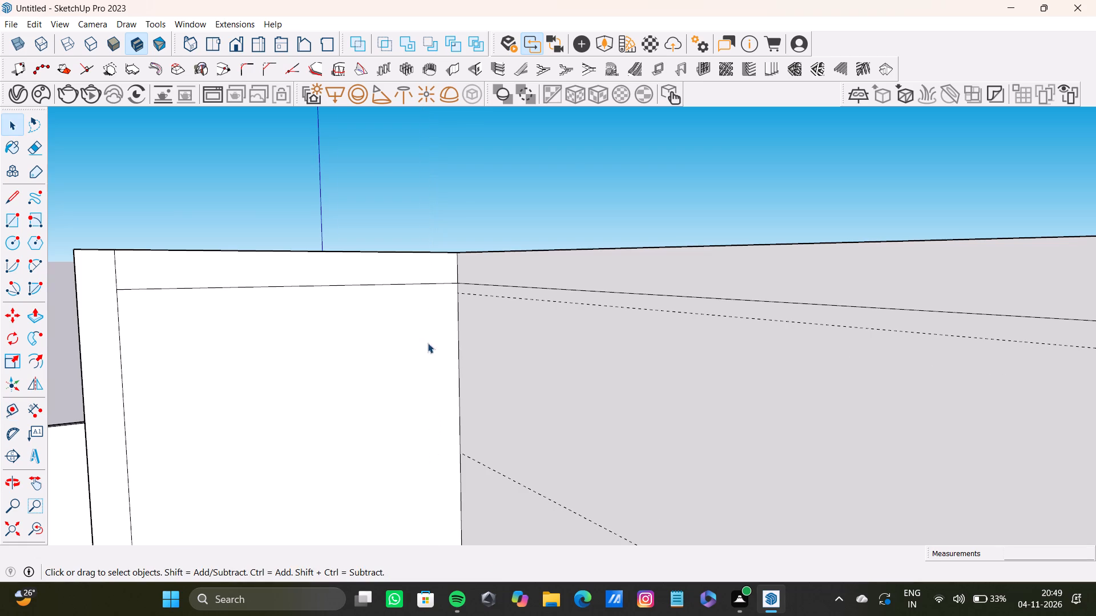
pyautogui.scroll(-5, 428, 343)
pyautogui.keyDown('shift'); pyautogui.moveTo(416, 353); pyautogui.dragTo(476, 382, button='middle'); pyautogui.keyUp('shift')
pyautogui.scroll(4, 505, 385)
pyautogui.press('r')
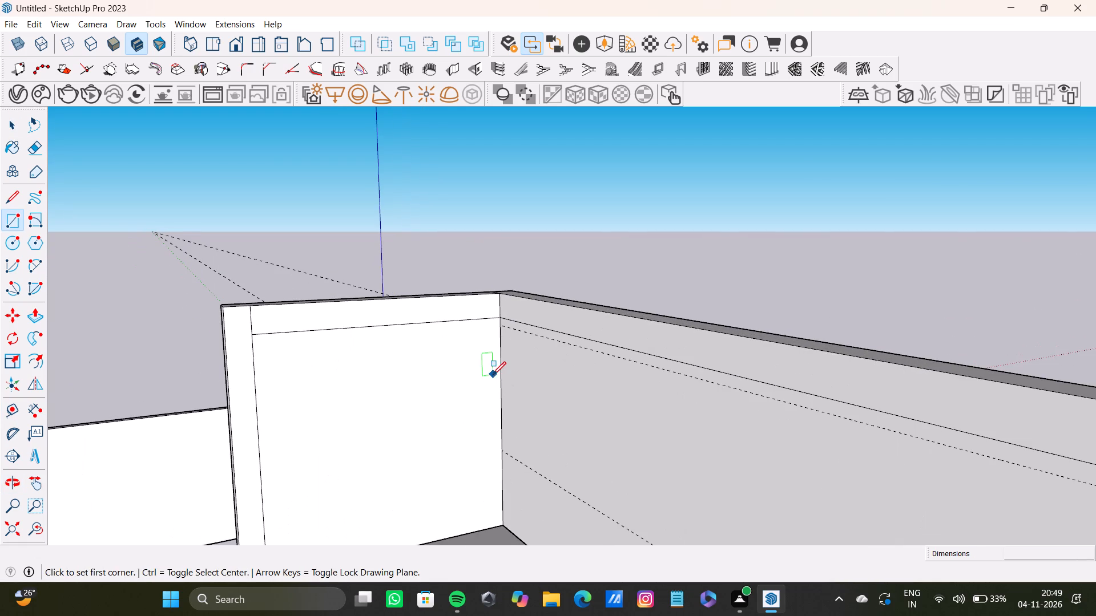
pyautogui.press('t')
pyautogui.click(501, 378)
pyautogui.scroll(-3, 424, 380)
pyautogui.keyDown('shift'); pyautogui.moveTo(425, 384); pyautogui.dragTo(499, 318, button='middle'); pyautogui.keyUp('shift')
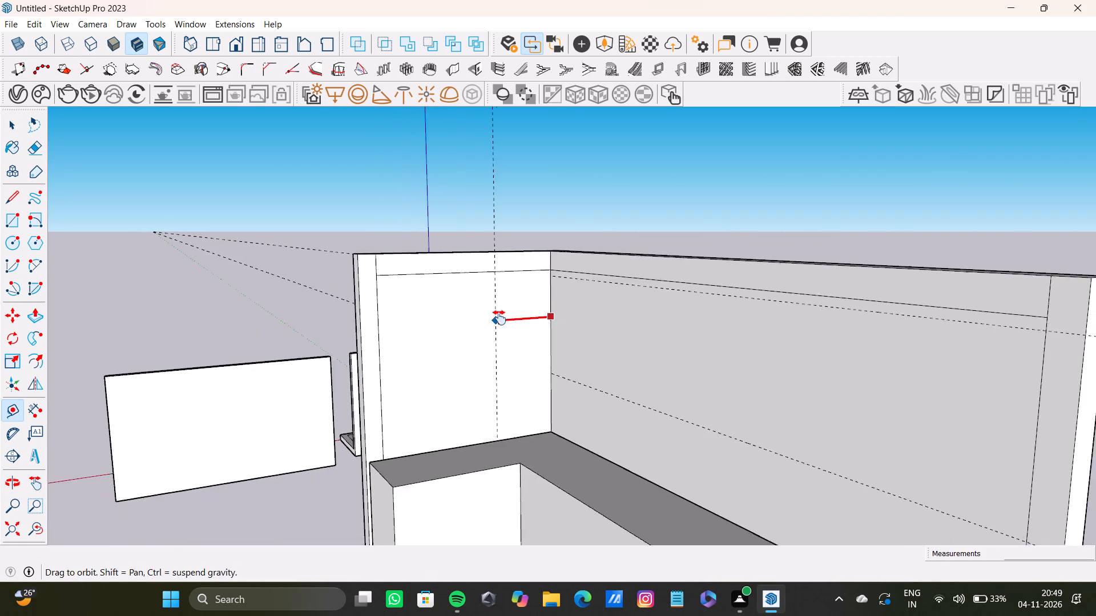
pyautogui.keyDown('shift'); pyautogui.moveTo(499, 318); pyautogui.dragTo(458, 339, button='middle'); pyautogui.keyUp('shift')
pyautogui.scroll(4, 482, 356)
pyautogui.doubleClick(483, 356)
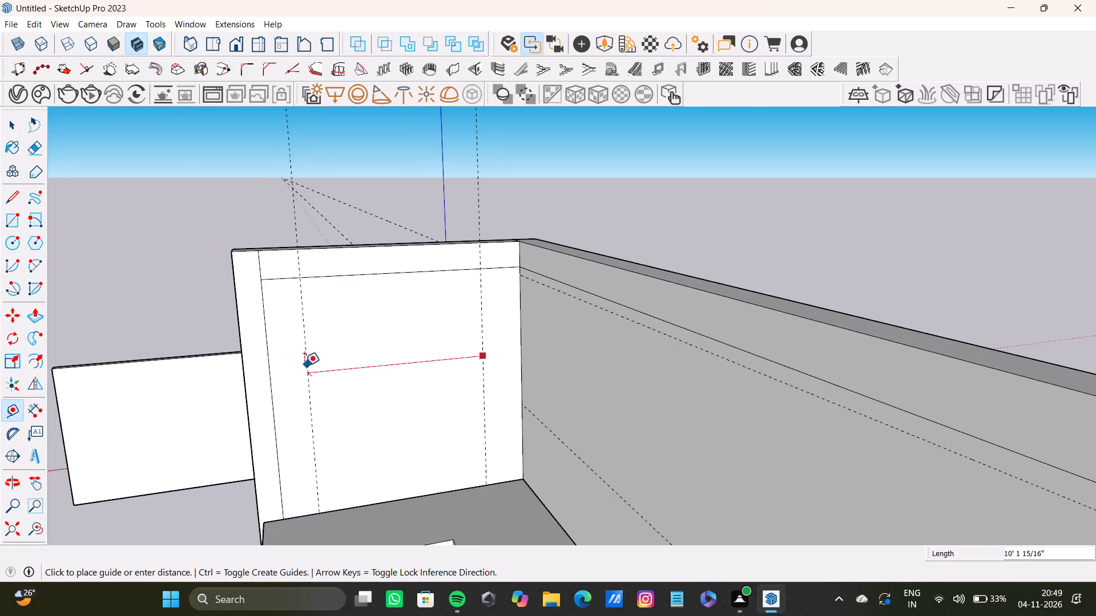
pyautogui.click(298, 366)
# Place two horizontal guides on the side wall, one above the block's top and one about 1' 4" below the wall's upper line.
pyautogui.scroll(-4, 308, 365)
pyautogui.keyDown('shift'); pyautogui.moveTo(311, 370); pyautogui.dragTo(350, 351, button='middle'); pyautogui.keyUp('shift')
pyautogui.scroll(3, 400, 419)
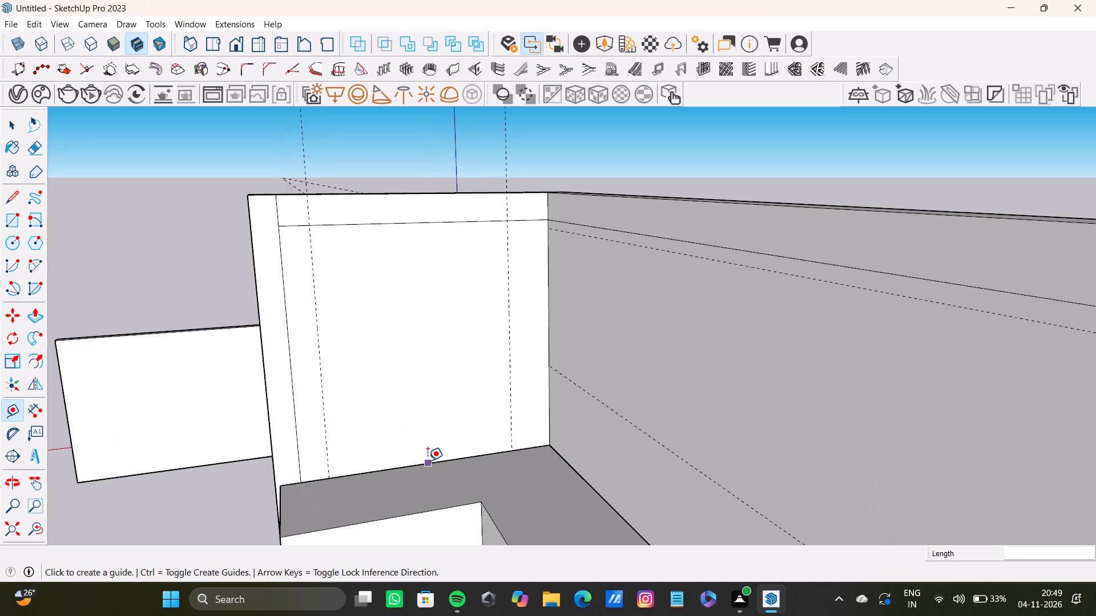
pyautogui.click(428, 461)
pyautogui.click(428, 410)
pyautogui.click(432, 223)
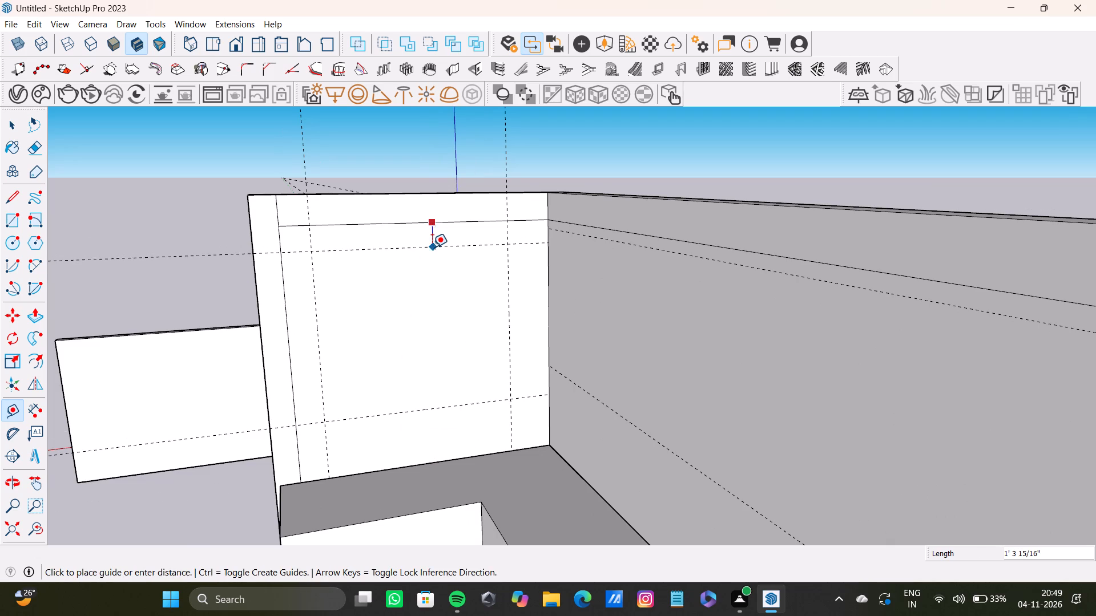
pyautogui.click(432, 247)
# Draw a rectangle on the side wall between the intersections of its two vertical and two horizontal guides.
pyautogui.press('r')
pyautogui.click(311, 251)
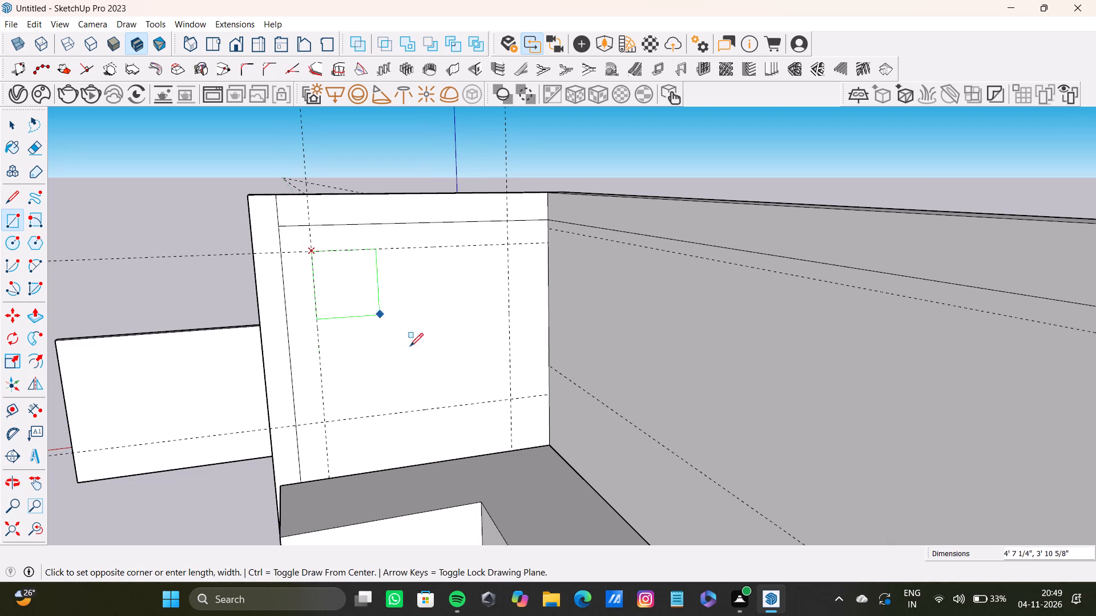
pyautogui.click(509, 399)
pyautogui.press('space')
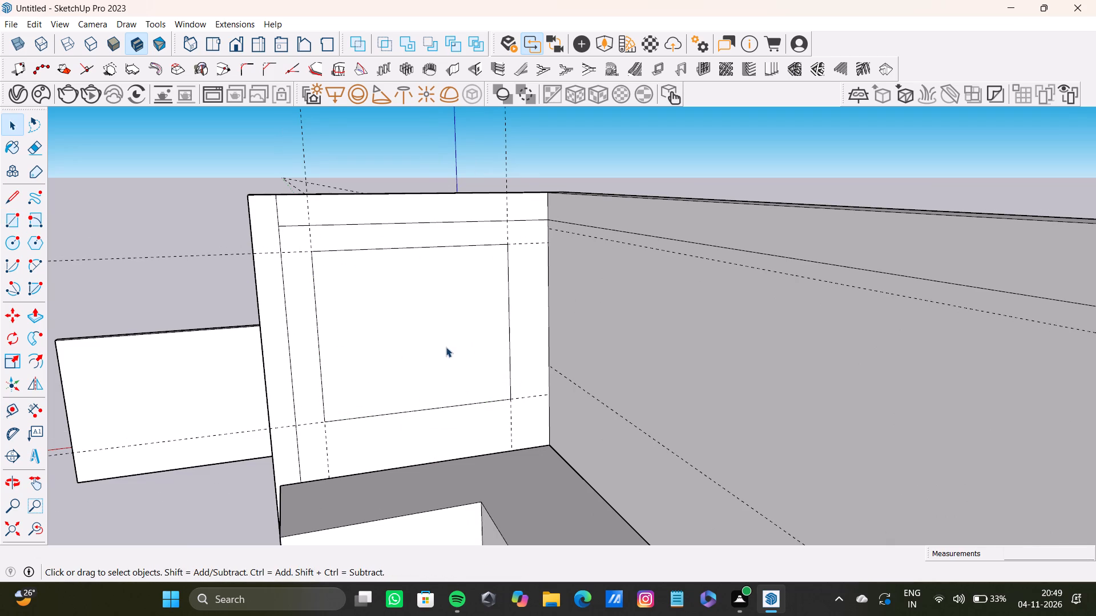
# Push the rectangle through the side wall's full thickness to cut a window opening.
pyautogui.press('p')
pyautogui.scroll(-4, 756, 230)
pyautogui.moveTo(659, 269); pyautogui.dragTo(863, 320, button='middle')
pyautogui.keyDown('shift'); pyautogui.moveTo(785, 356); pyautogui.dragTo(752, 285, button='middle'); pyautogui.keyUp('shift')
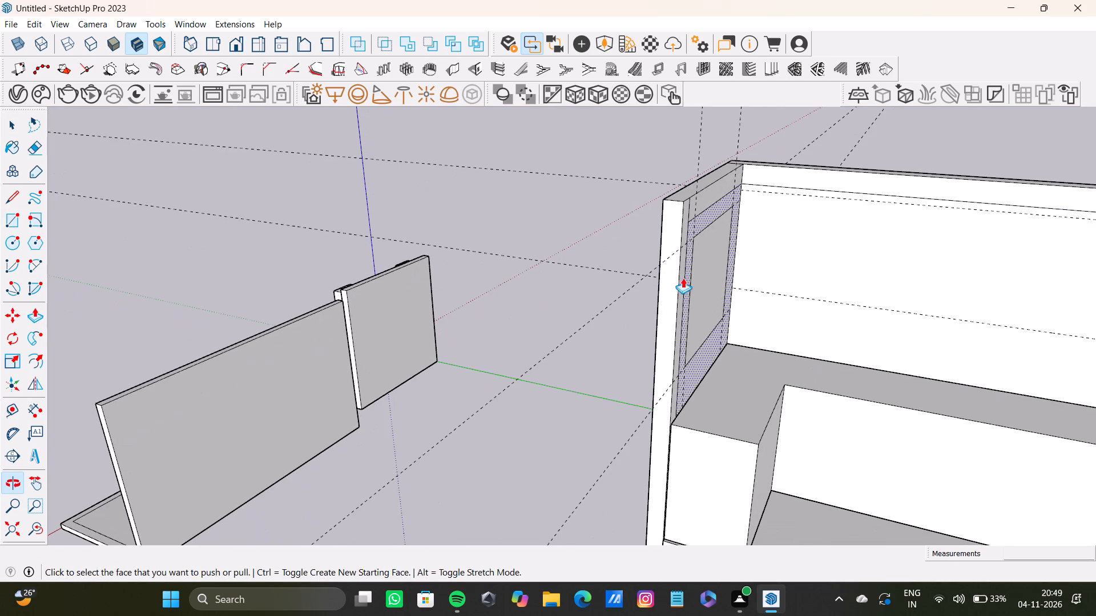
pyautogui.moveTo(706, 282); pyautogui.dragTo(660, 293)
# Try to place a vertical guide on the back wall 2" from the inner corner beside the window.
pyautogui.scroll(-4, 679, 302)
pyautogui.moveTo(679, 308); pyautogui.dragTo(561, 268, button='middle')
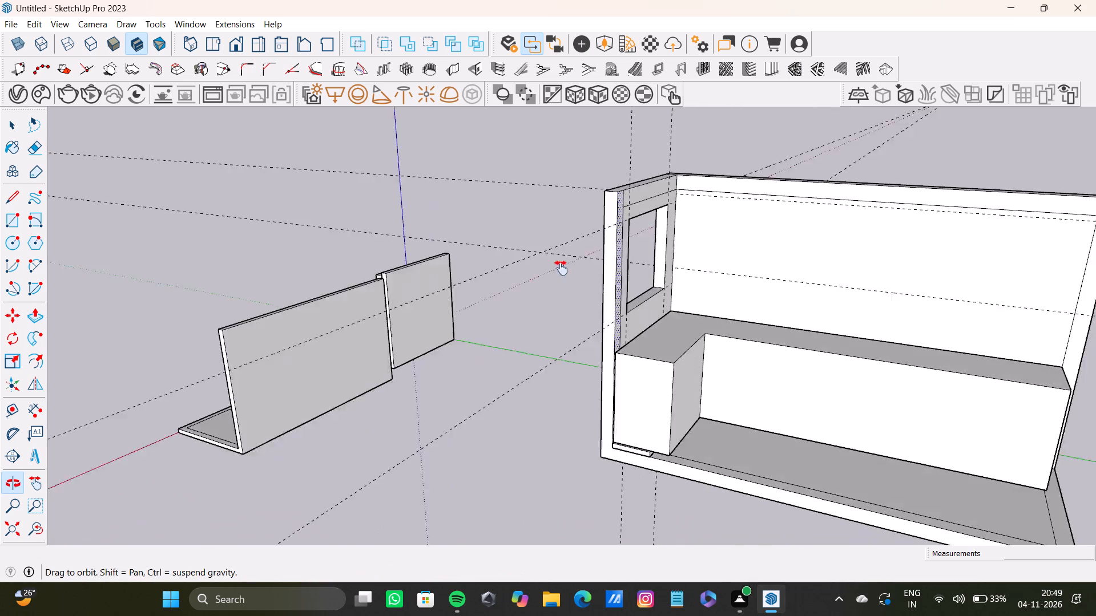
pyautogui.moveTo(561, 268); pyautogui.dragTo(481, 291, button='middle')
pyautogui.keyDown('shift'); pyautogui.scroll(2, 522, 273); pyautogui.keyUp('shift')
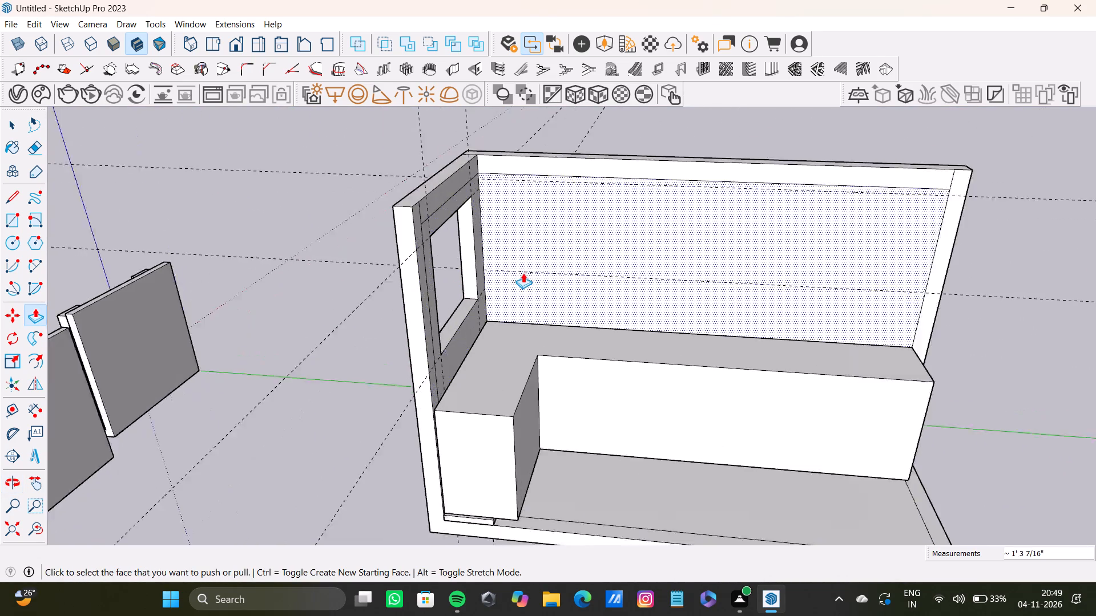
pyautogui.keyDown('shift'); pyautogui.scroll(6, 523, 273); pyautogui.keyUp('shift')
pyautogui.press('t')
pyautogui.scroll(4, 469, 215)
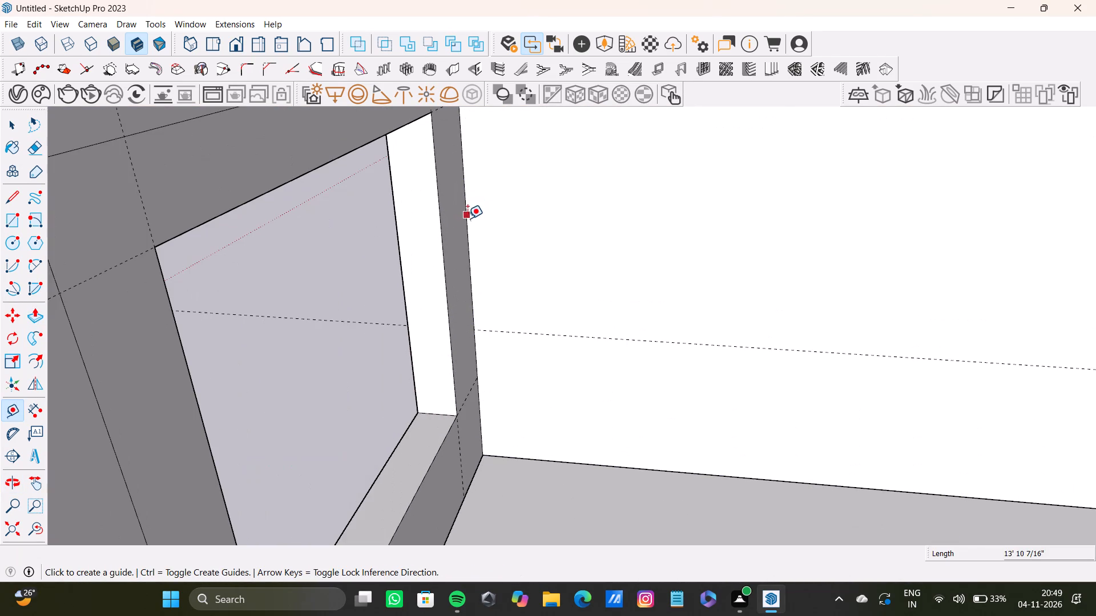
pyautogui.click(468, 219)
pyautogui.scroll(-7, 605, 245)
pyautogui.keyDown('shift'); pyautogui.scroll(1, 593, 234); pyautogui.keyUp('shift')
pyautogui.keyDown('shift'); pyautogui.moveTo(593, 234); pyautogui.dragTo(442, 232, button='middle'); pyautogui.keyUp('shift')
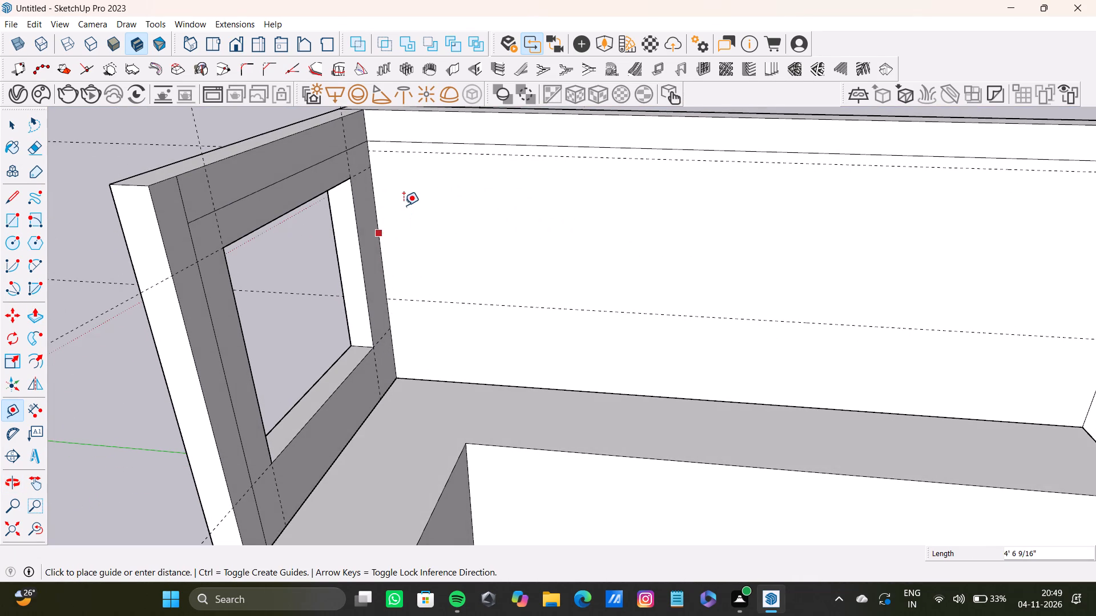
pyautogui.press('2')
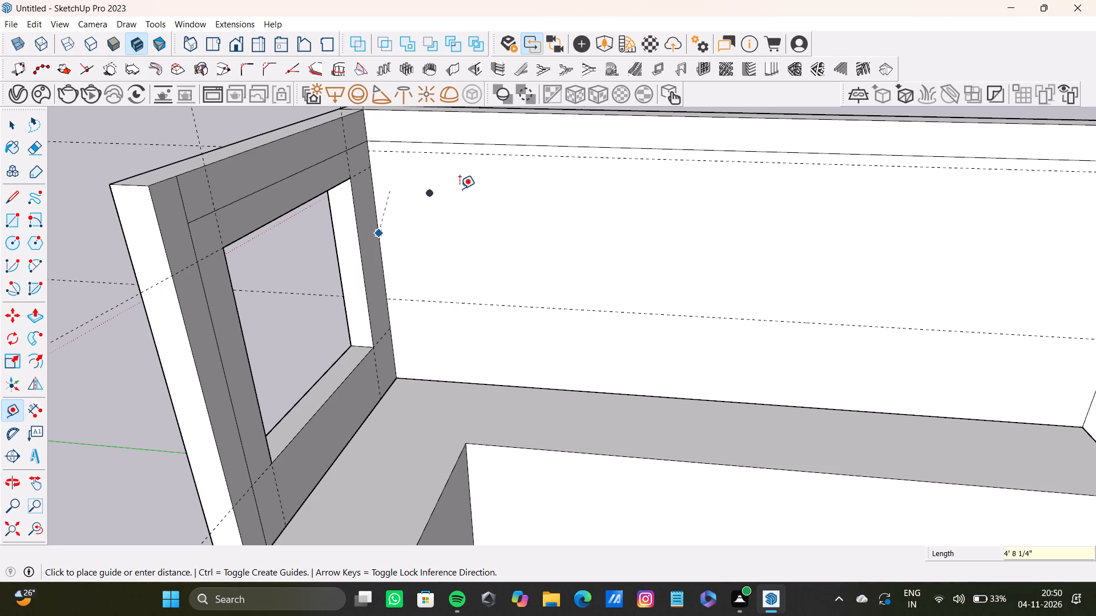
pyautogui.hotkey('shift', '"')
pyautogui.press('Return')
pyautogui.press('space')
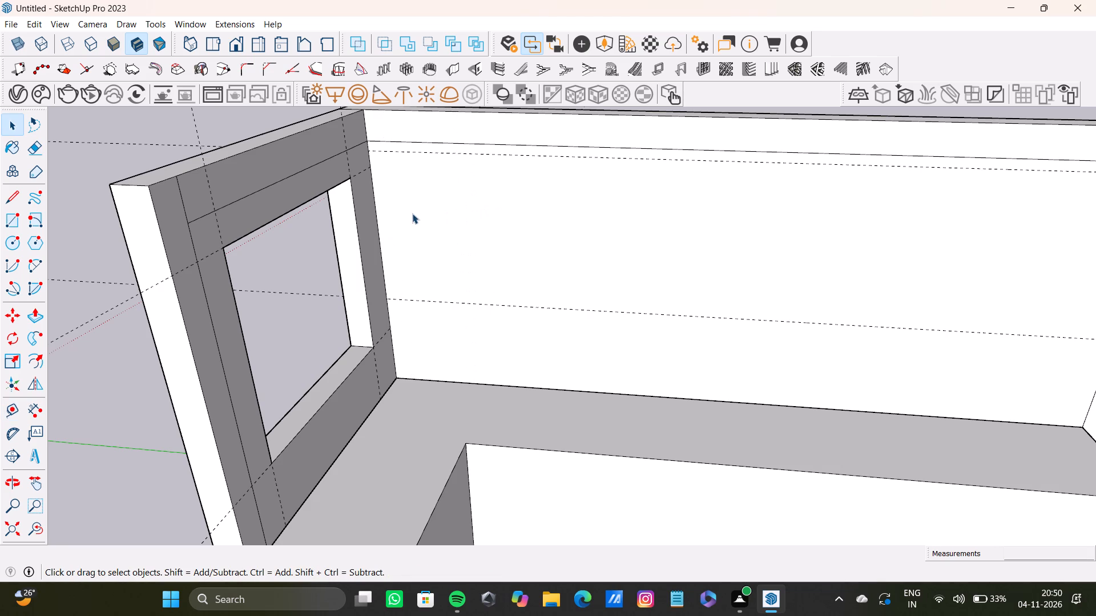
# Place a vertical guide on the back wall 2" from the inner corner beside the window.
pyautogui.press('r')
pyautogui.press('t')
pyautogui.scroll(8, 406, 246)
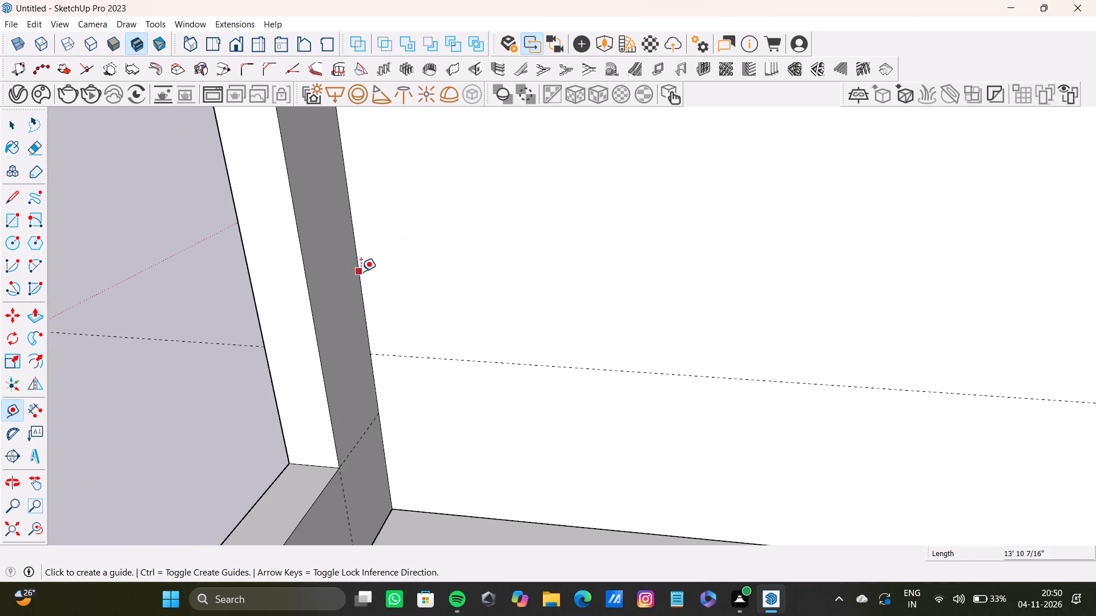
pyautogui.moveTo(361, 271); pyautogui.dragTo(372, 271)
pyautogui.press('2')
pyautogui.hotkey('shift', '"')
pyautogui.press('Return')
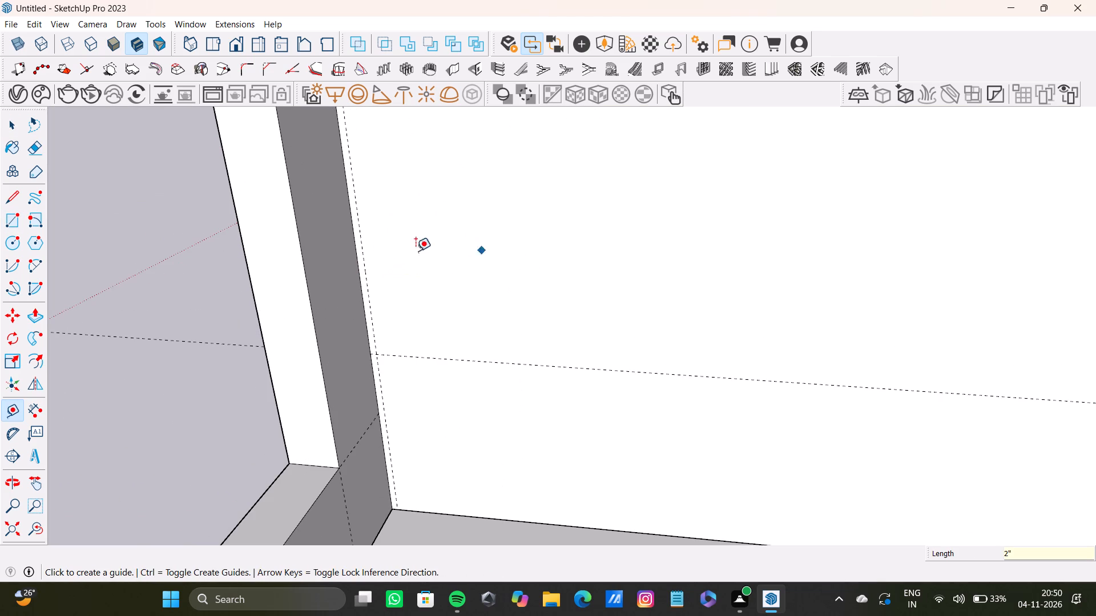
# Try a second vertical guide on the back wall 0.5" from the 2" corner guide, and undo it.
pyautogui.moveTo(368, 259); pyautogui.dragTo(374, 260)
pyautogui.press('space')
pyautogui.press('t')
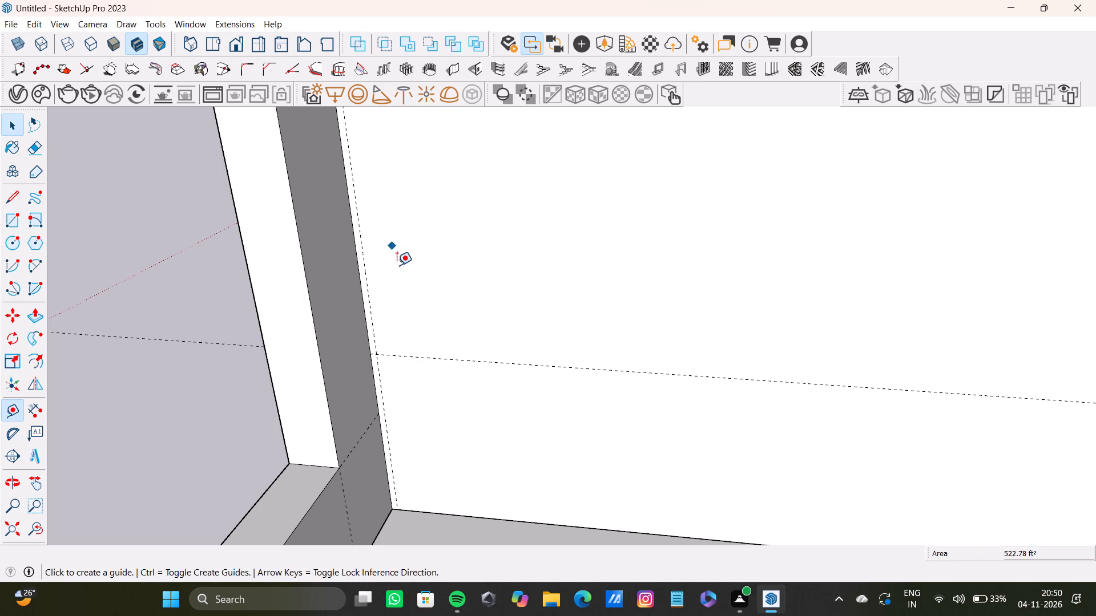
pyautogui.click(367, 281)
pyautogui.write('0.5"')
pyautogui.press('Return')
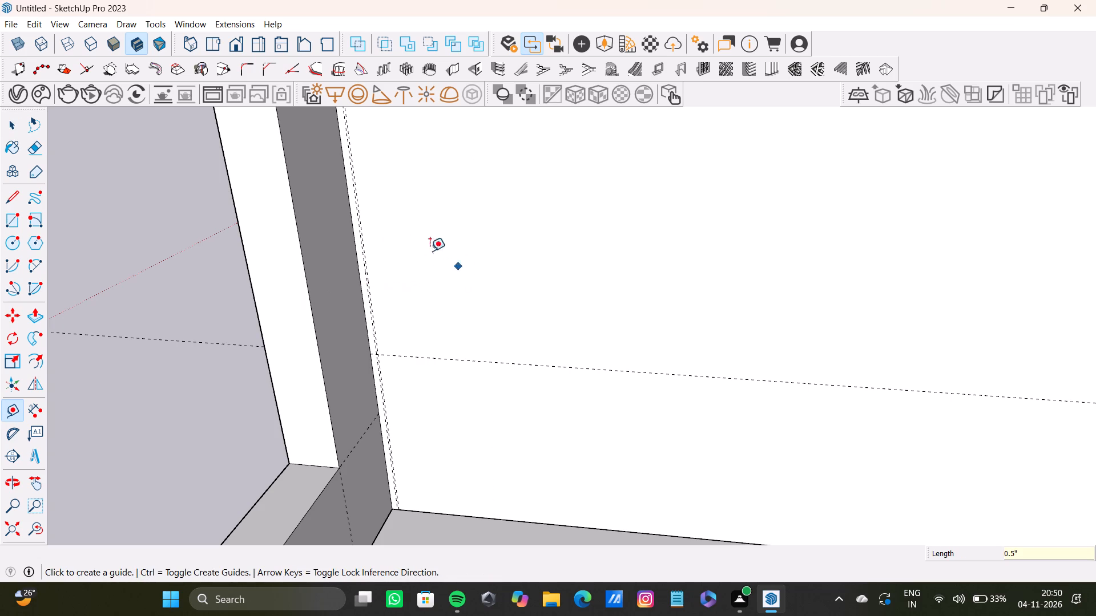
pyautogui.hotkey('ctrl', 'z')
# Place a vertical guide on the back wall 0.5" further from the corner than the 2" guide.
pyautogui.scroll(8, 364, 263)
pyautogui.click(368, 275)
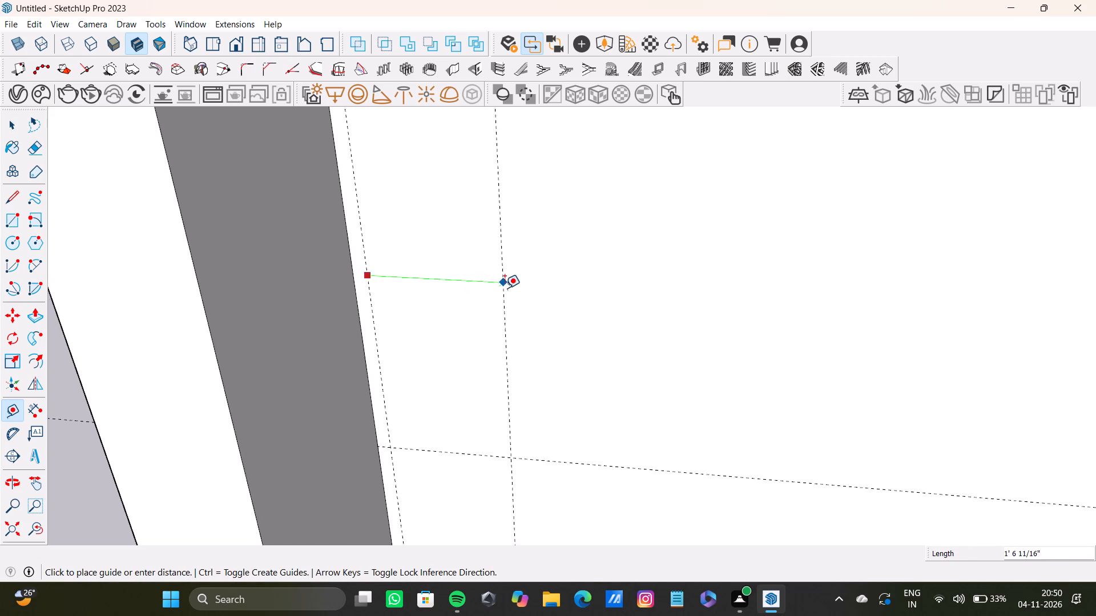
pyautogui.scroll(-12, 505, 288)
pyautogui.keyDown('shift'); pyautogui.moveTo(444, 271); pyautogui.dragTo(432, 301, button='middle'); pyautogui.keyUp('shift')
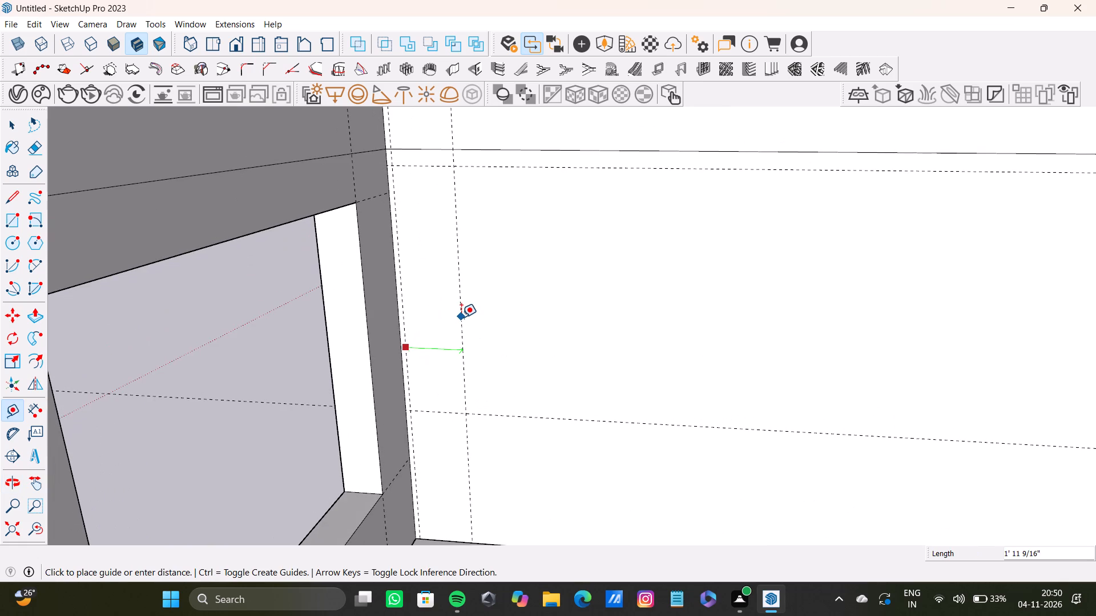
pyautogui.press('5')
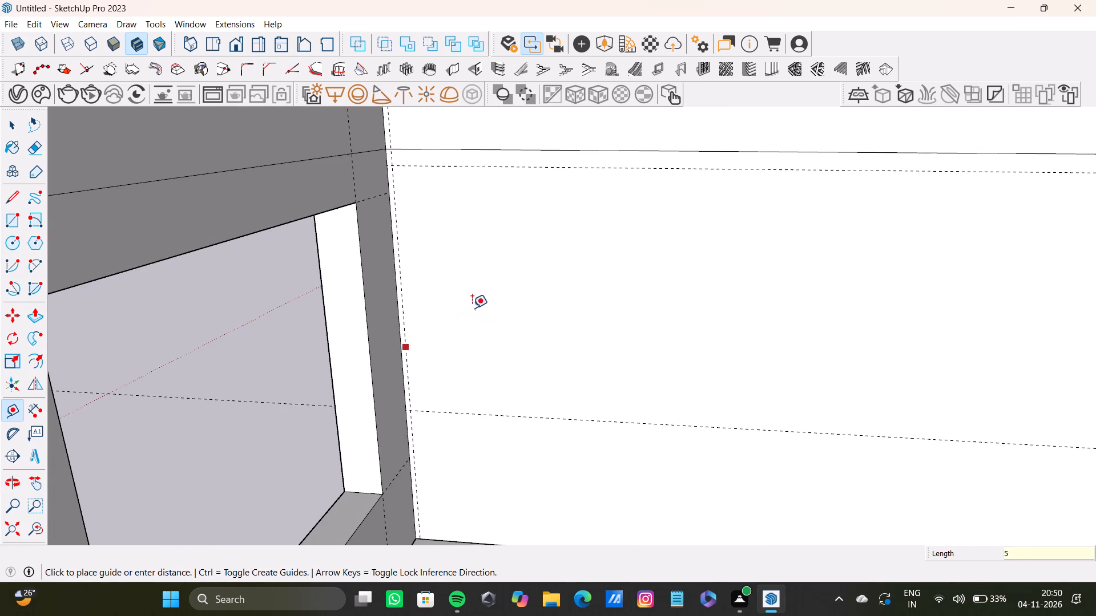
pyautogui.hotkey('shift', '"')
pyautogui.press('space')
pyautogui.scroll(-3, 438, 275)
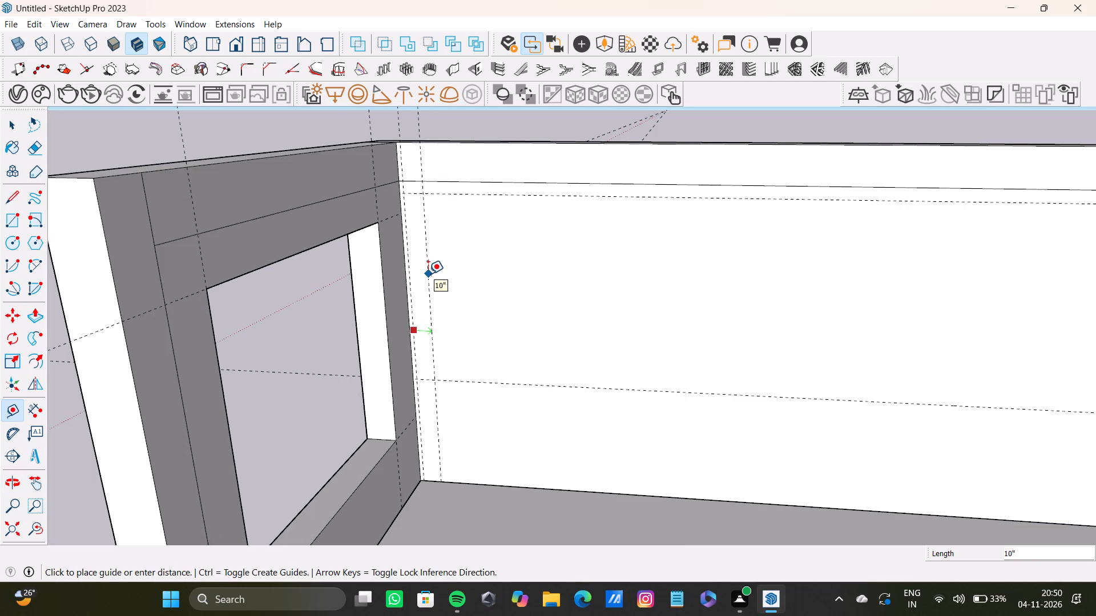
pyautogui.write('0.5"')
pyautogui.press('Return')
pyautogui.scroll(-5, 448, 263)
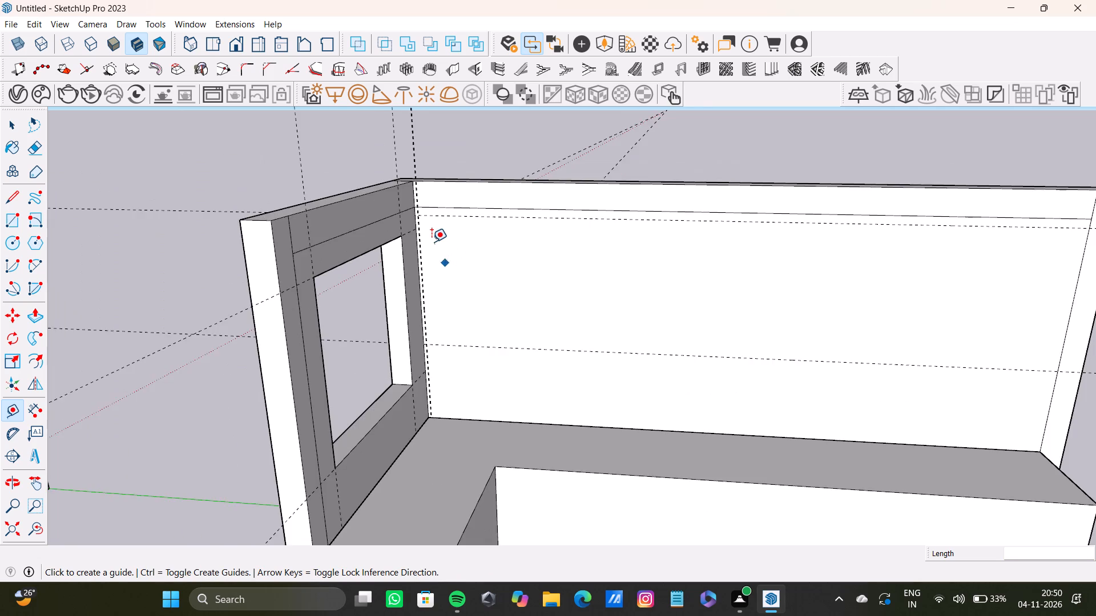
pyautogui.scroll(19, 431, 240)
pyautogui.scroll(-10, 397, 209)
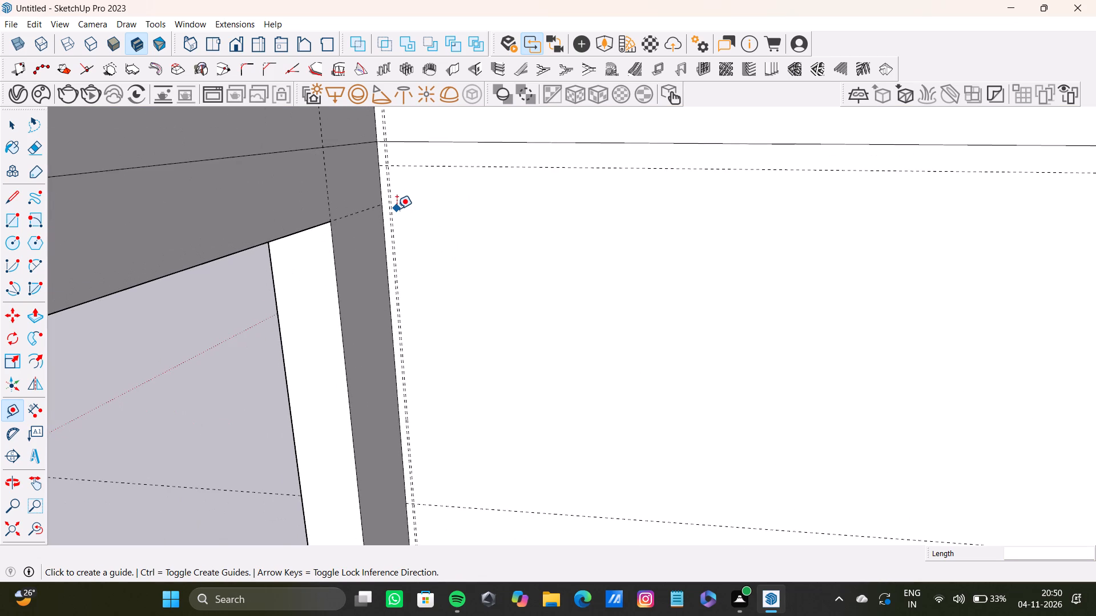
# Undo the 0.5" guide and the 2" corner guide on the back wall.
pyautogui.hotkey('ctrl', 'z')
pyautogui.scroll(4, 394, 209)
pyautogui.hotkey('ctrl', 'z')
# Place a vertical guide on the back wall 5" from the inner corner beside the window.
pyautogui.press('t')
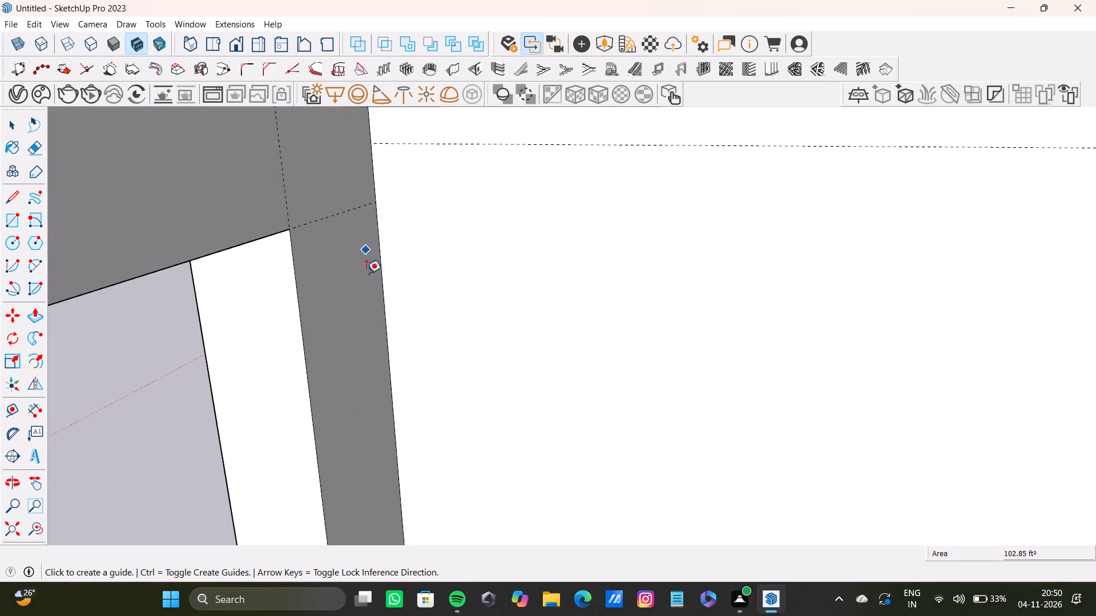
pyautogui.click(385, 294)
pyautogui.press('5')
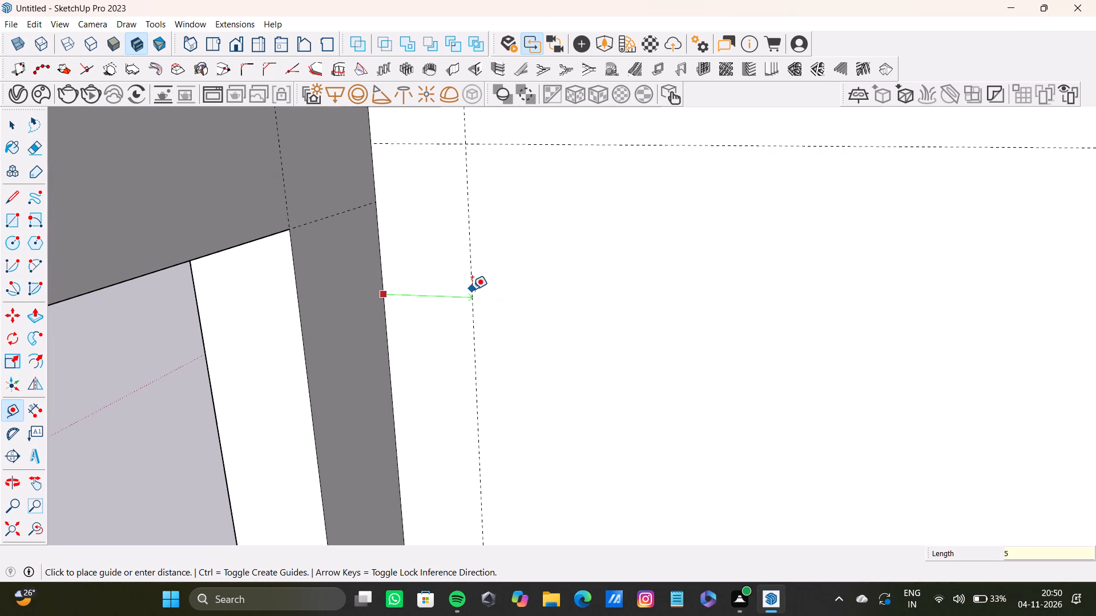
pyautogui.hotkey('shift', '"')
pyautogui.press('Return')
# Place a second vertical guide on the back wall 1" beyond the 5" corner guide, away from the window wall.
pyautogui.scroll(-12, 478, 270)
pyautogui.scroll(5, 466, 284)
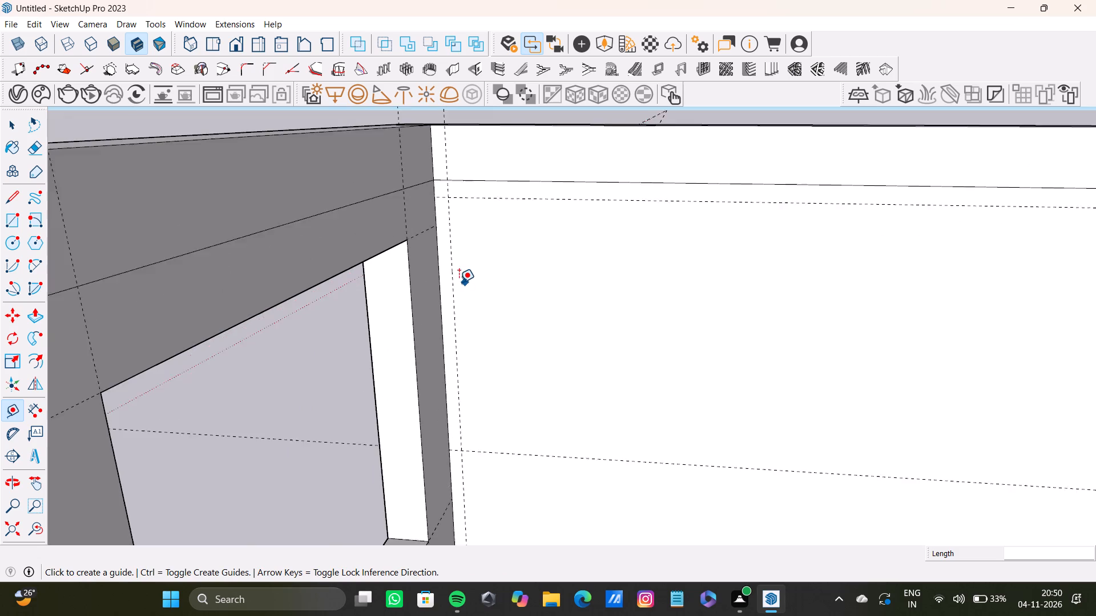
pyautogui.scroll(3, 459, 282)
pyautogui.click(456, 282)
pyautogui.press('space')
pyautogui.press('t')
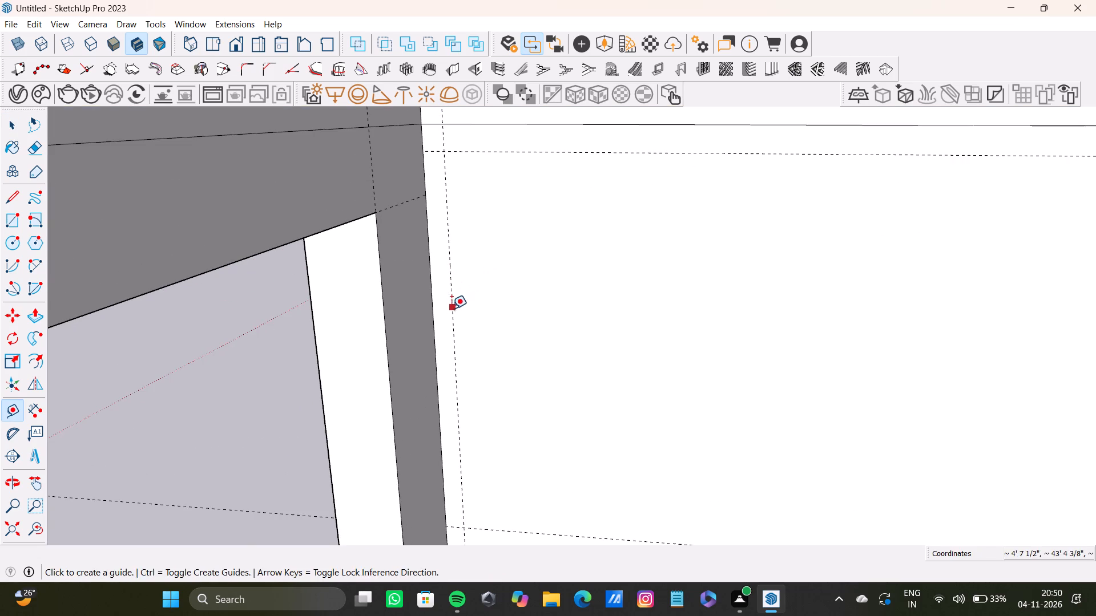
pyautogui.click(452, 309)
pyautogui.press('1')
pyautogui.hotkey('shift', '"')
pyautogui.press('Return')
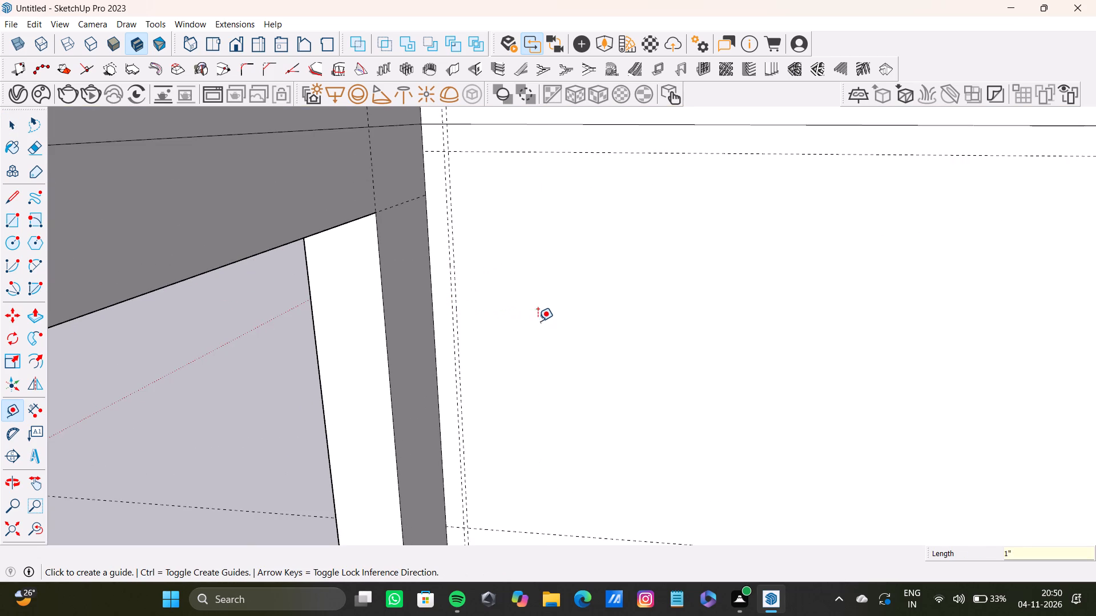
# Place a vertical guide on the back wall 5" inward from the vertical line near its far end.
pyautogui.scroll(-13, 533, 307)
pyautogui.keyDown('shift'); pyautogui.moveTo(662, 321); pyautogui.dragTo(291, 245, button='middle'); pyautogui.keyUp('shift')
pyautogui.scroll(2, 752, 307)
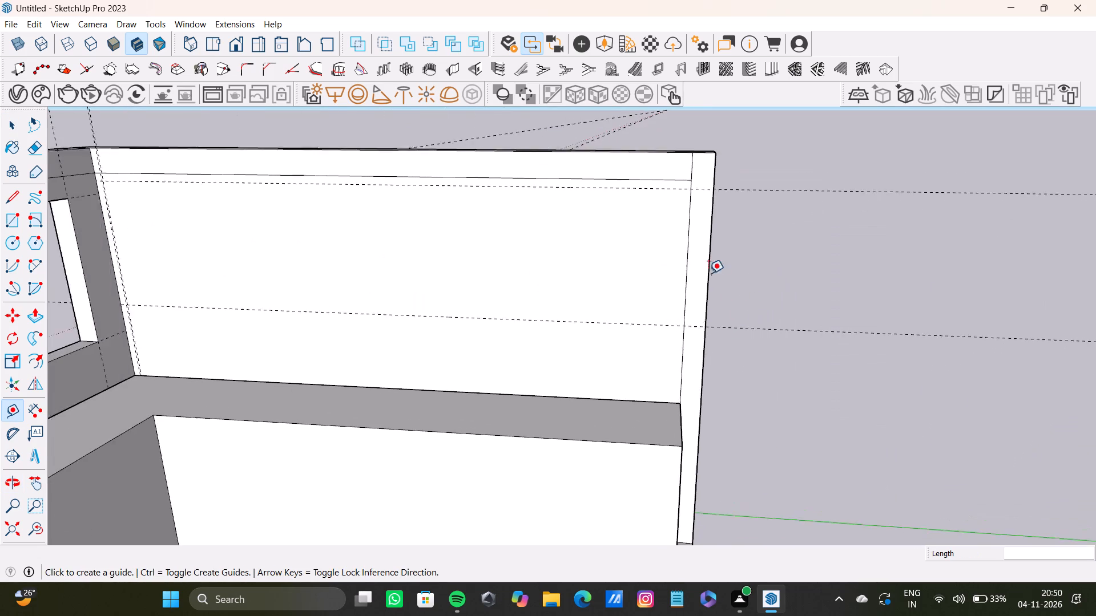
pyautogui.scroll(6, 708, 273)
pyautogui.moveTo(697, 269); pyautogui.dragTo(688, 269)
pyautogui.write('5"')
pyautogui.press('Return')
# Place a vertical guide on the back wall 1" inward from the 5" guide near its far end.
pyautogui.click(685, 270)
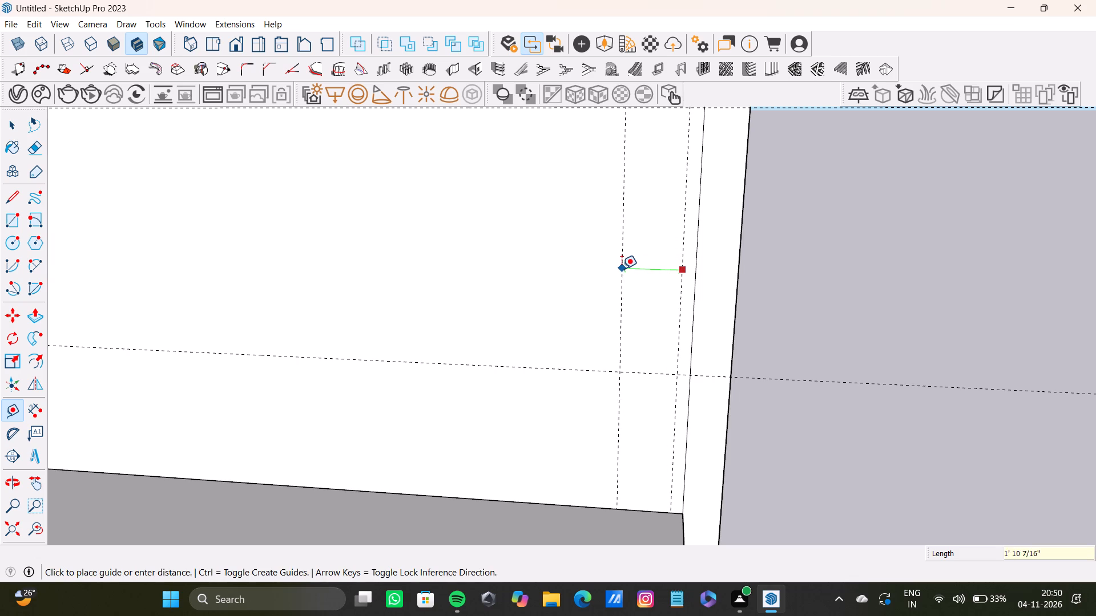
pyautogui.write('1"')
pyautogui.press('Return')
# Place a vertical guide on the back wall about 3' 11" beyond the guide pair at the window-side corner.
pyautogui.scroll(-8, 611, 236)
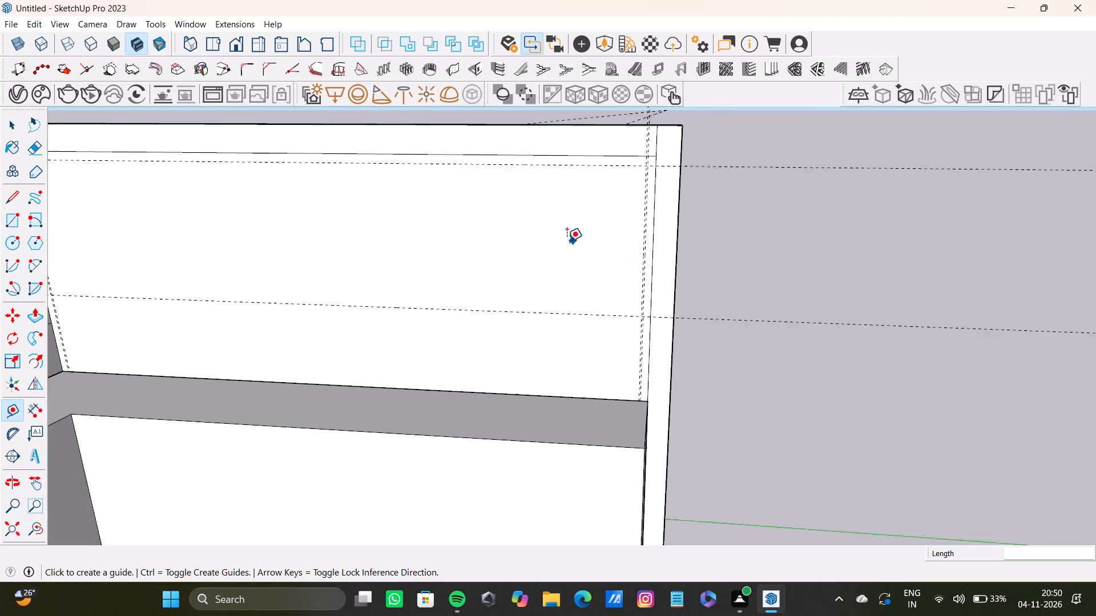
pyautogui.scroll(-3, 207, 329)
pyautogui.moveTo(176, 246); pyautogui.dragTo(344, 290, button='middle')
pyautogui.scroll(4, 335, 289)
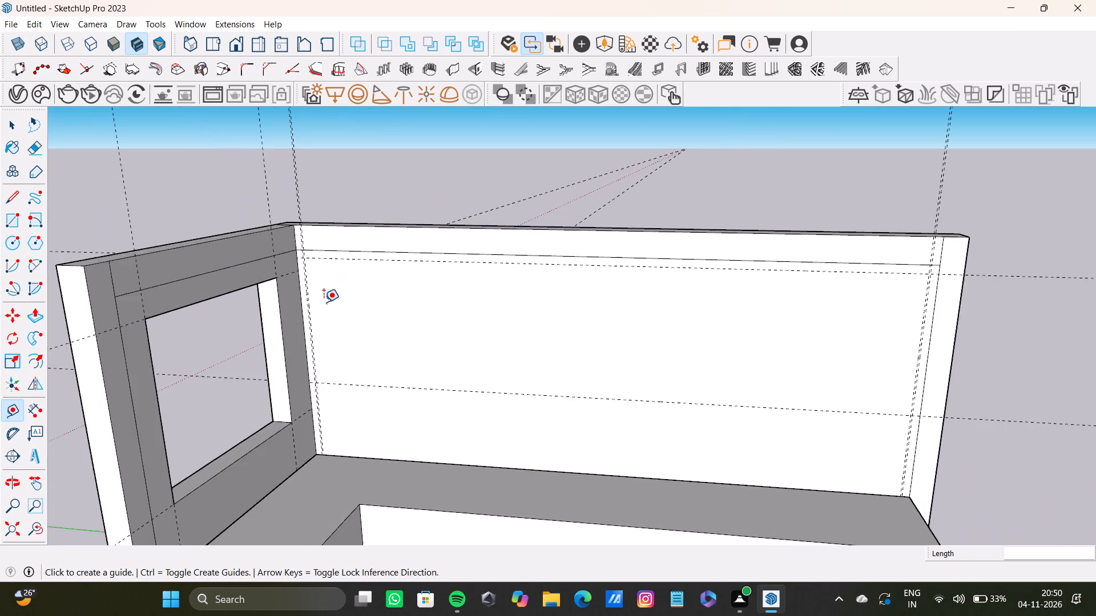
pyautogui.scroll(12, 324, 302)
pyautogui.click(300, 299)
pyautogui.scroll(-12, 425, 299)
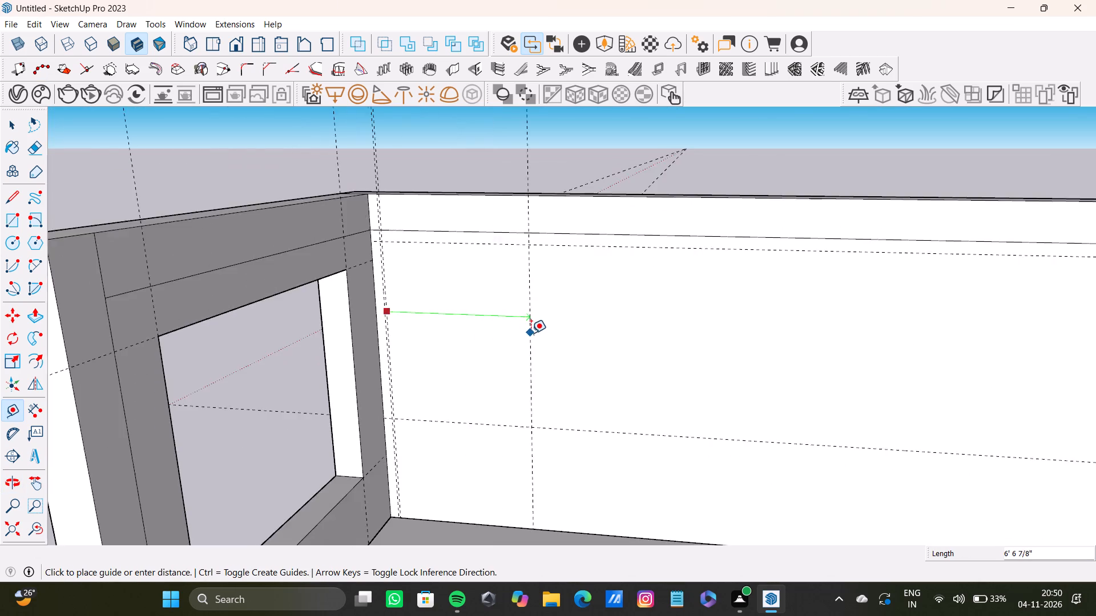
pyautogui.scroll(-6, 531, 333)
pyautogui.moveTo(530, 336); pyautogui.dragTo(449, 278, button='middle')
pyautogui.scroll(4, 452, 277)
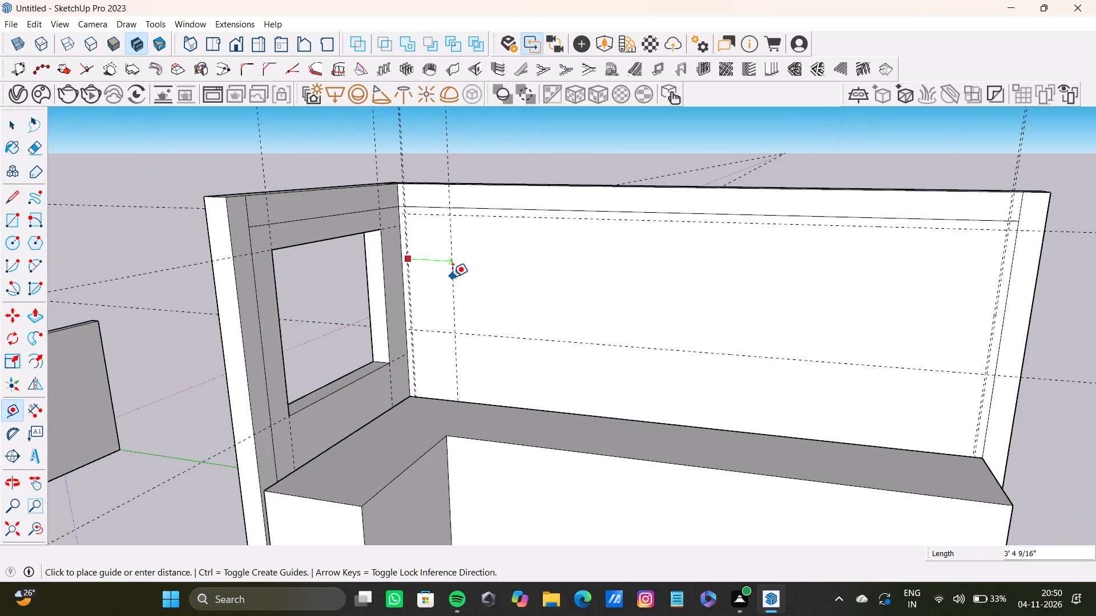
pyautogui.click(460, 279)
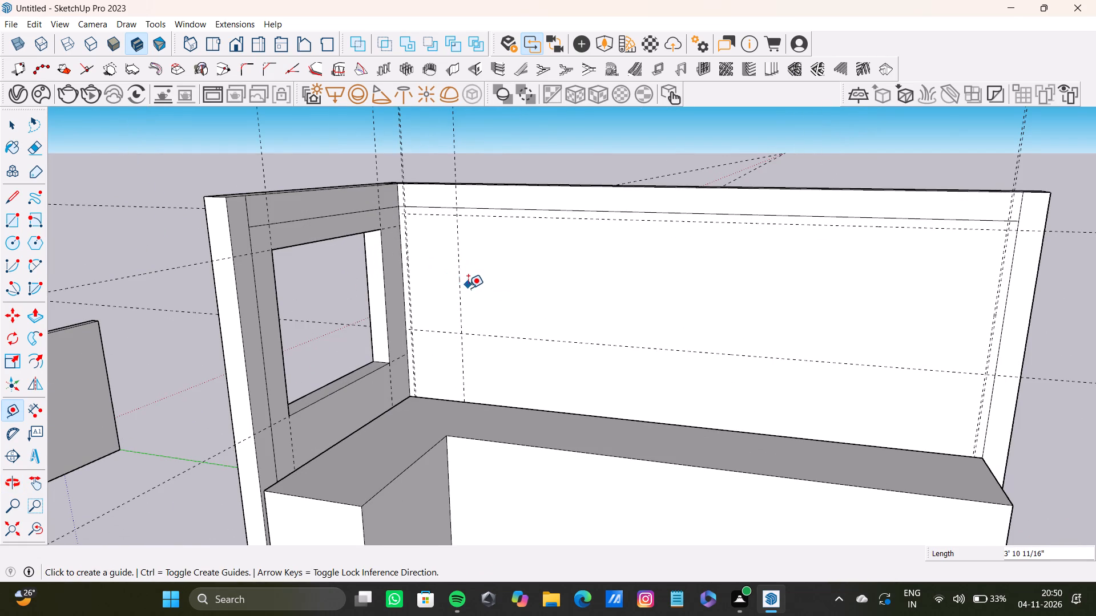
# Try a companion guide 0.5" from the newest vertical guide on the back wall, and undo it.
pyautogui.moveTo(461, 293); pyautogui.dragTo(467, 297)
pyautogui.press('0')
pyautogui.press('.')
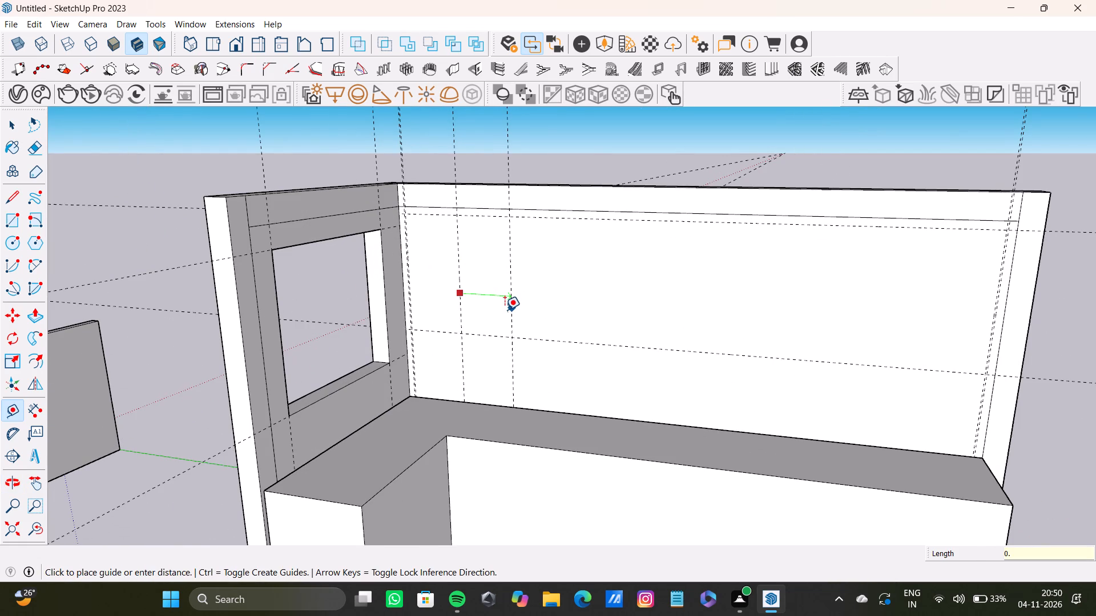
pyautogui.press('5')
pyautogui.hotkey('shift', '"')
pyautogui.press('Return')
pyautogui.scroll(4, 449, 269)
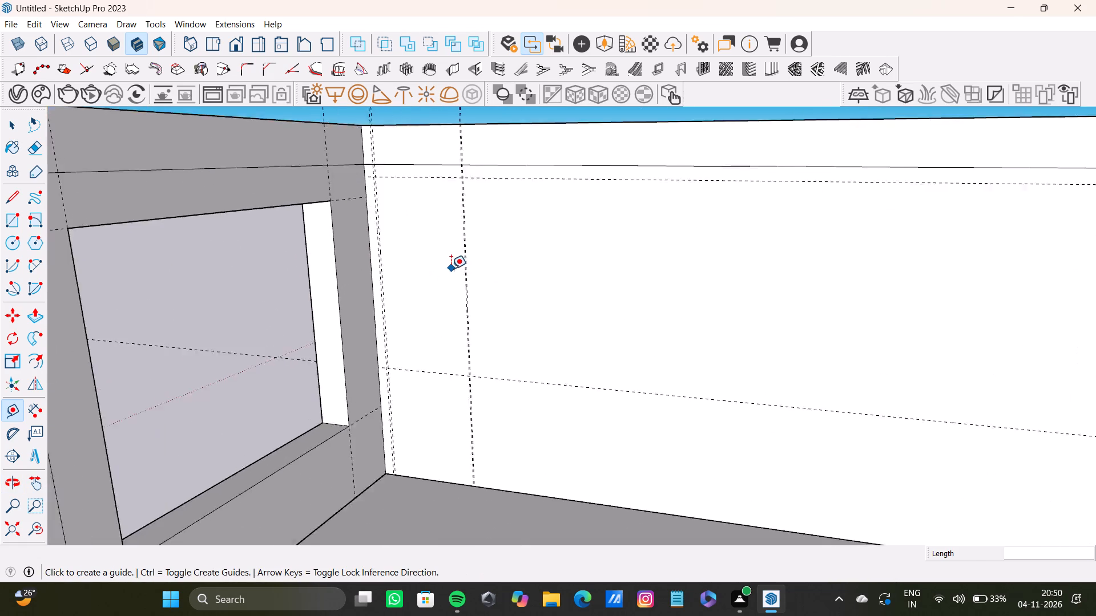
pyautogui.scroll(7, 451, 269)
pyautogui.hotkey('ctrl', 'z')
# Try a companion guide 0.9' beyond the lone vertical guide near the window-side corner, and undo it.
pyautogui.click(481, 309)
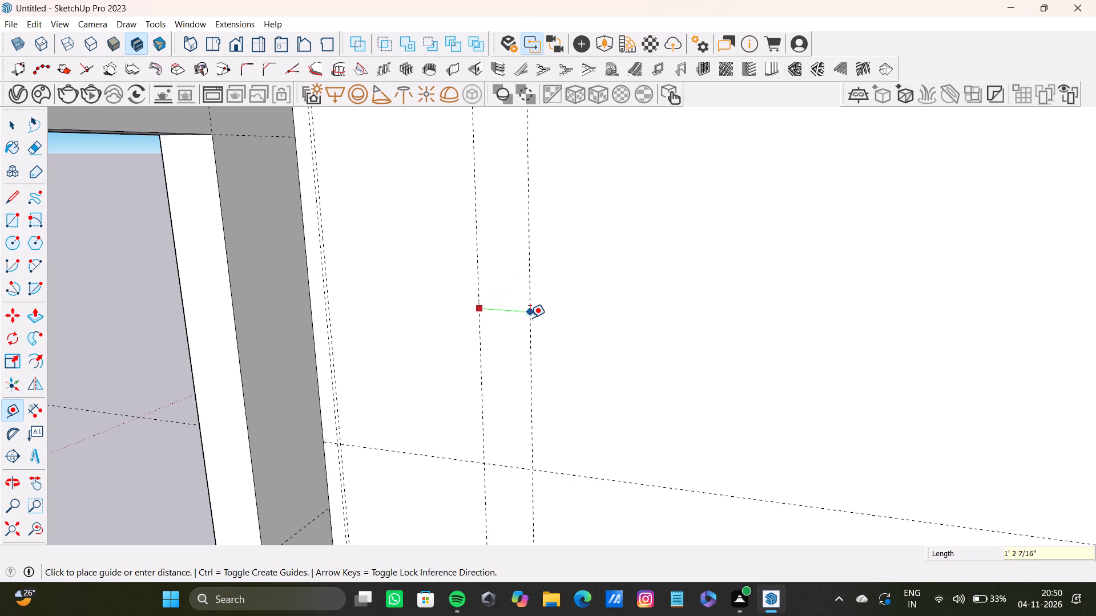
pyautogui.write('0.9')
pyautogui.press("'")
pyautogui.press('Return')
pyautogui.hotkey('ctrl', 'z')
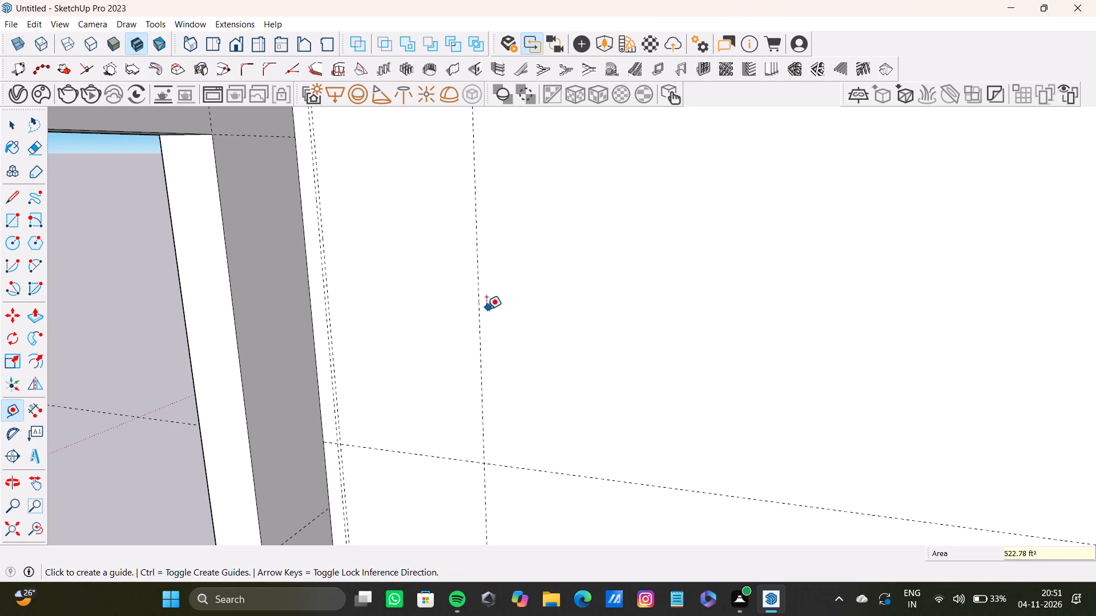
# Place a companion guide 0.9" beyond the lone vertical guide near the window-side corner of the back wall.
pyautogui.click(481, 318)
pyautogui.write('0.9"')
pyautogui.press('Return')
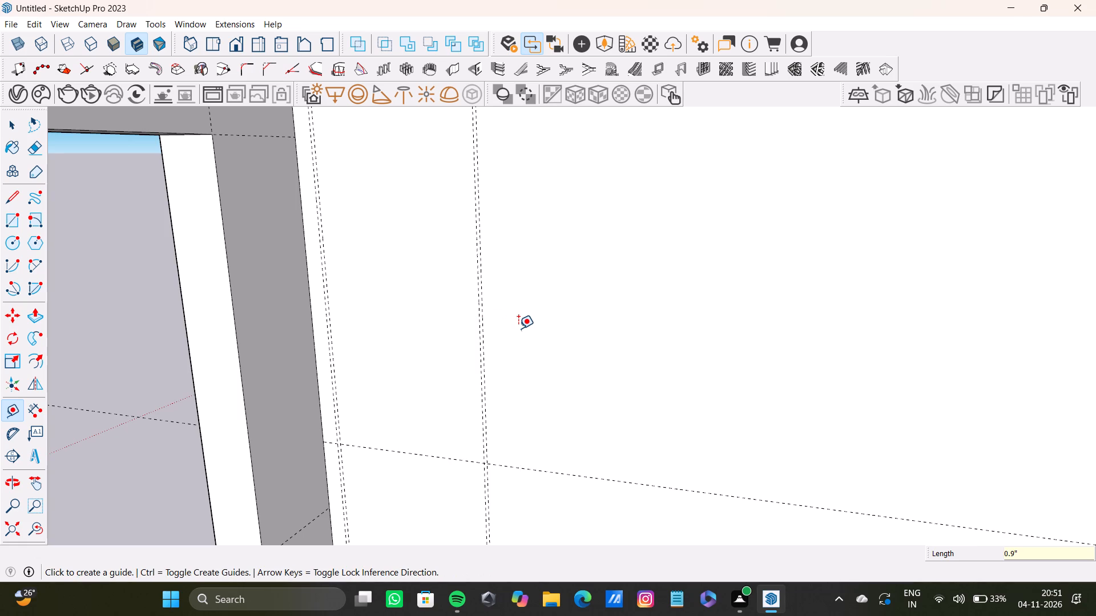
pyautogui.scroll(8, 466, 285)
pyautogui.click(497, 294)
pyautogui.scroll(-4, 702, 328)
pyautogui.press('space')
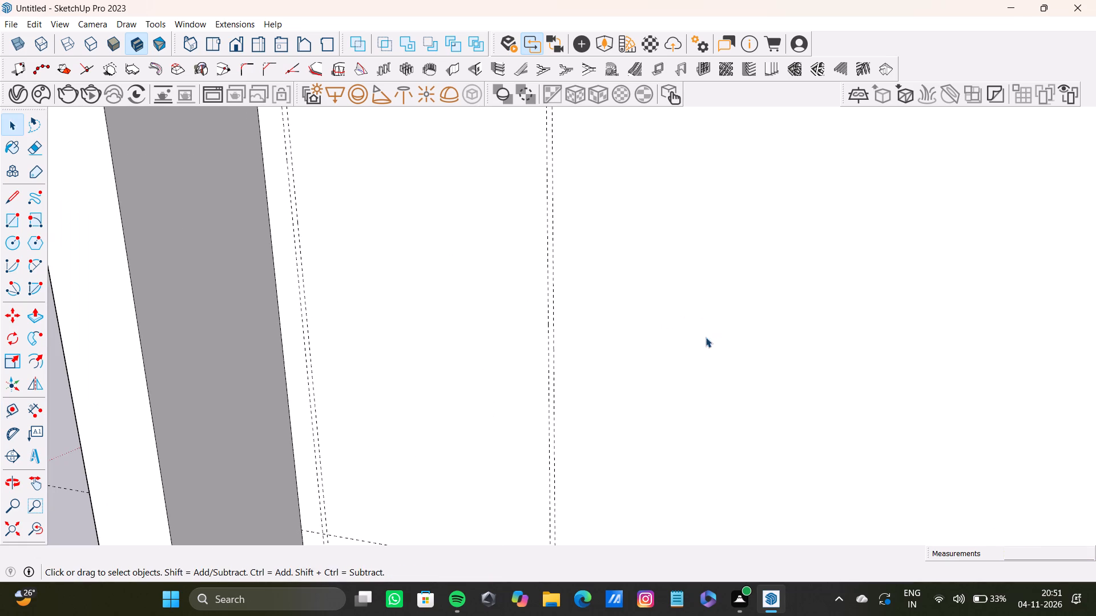
# Place a vertical guide on the back wall beyond the 0.9" guide pair, farther from the window wall.
pyautogui.press('t')
pyautogui.moveTo(553, 333); pyautogui.dragTo(558, 331)
pyautogui.scroll(-4, 692, 368)
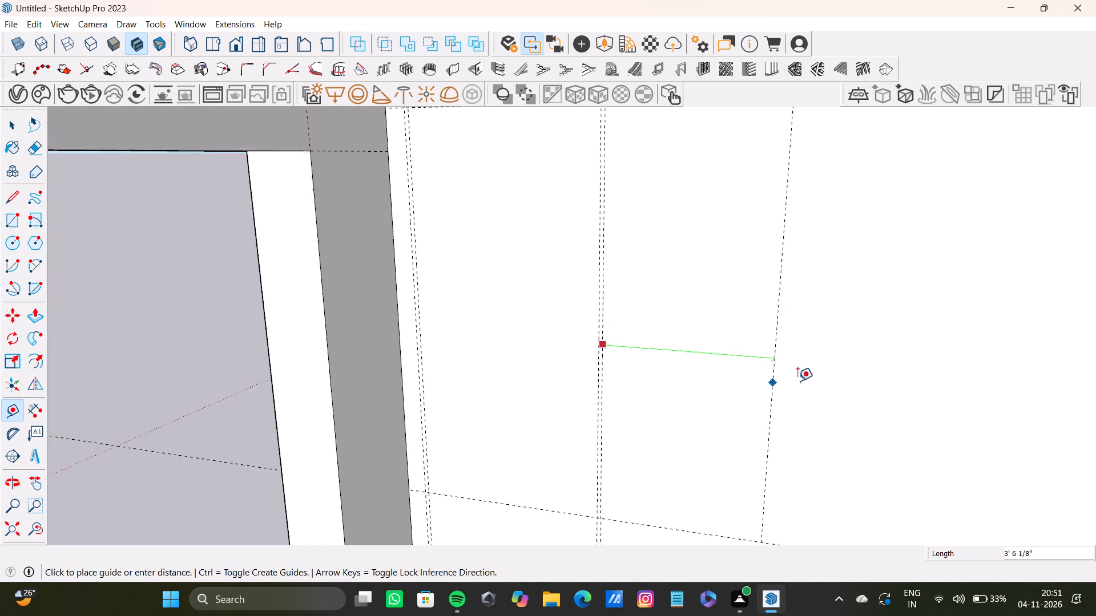
pyautogui.scroll(-14, 797, 381)
pyautogui.keyDown('shift'); pyautogui.moveTo(943, 407); pyautogui.dragTo(535, 294, button='middle'); pyautogui.keyUp('shift')
pyautogui.scroll(-3, 547, 256)
pyautogui.moveTo(547, 263); pyautogui.dragTo(533, 265, button='middle')
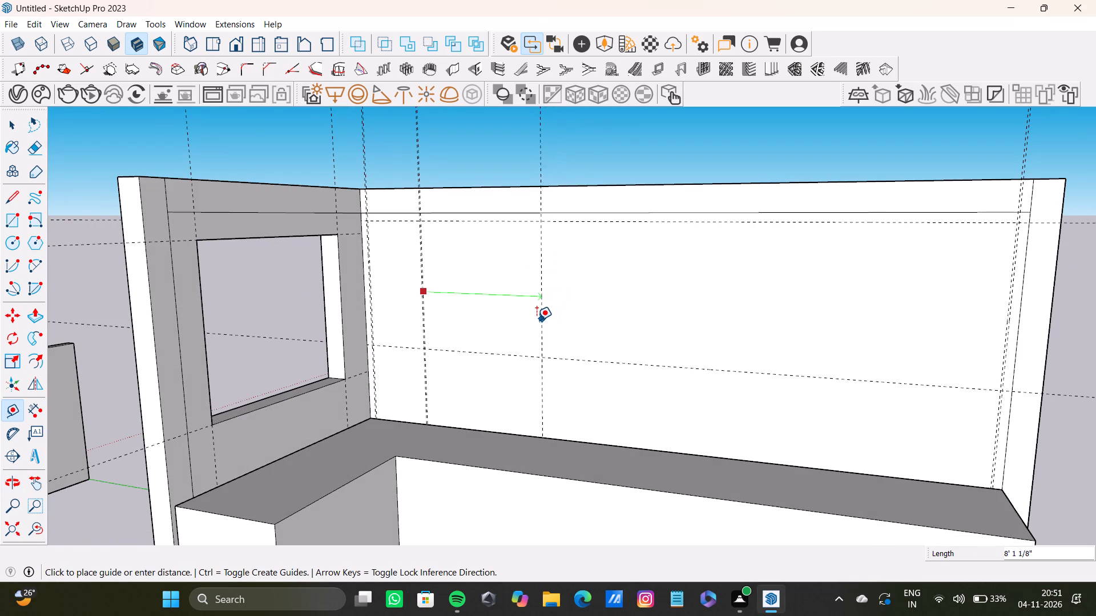
pyautogui.click(521, 326)
# Place a companion guide 0.9" beyond the newest vertical guide, away from the window wall.
pyautogui.moveTo(521, 326); pyautogui.dragTo(527, 330)
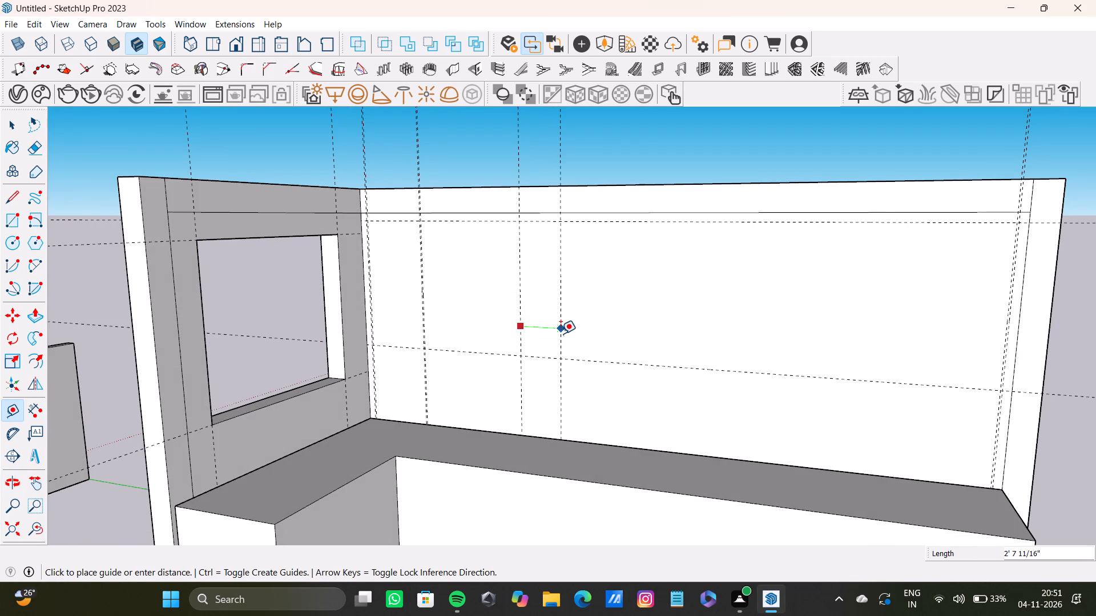
pyautogui.press('0')
pyautogui.write('.9')
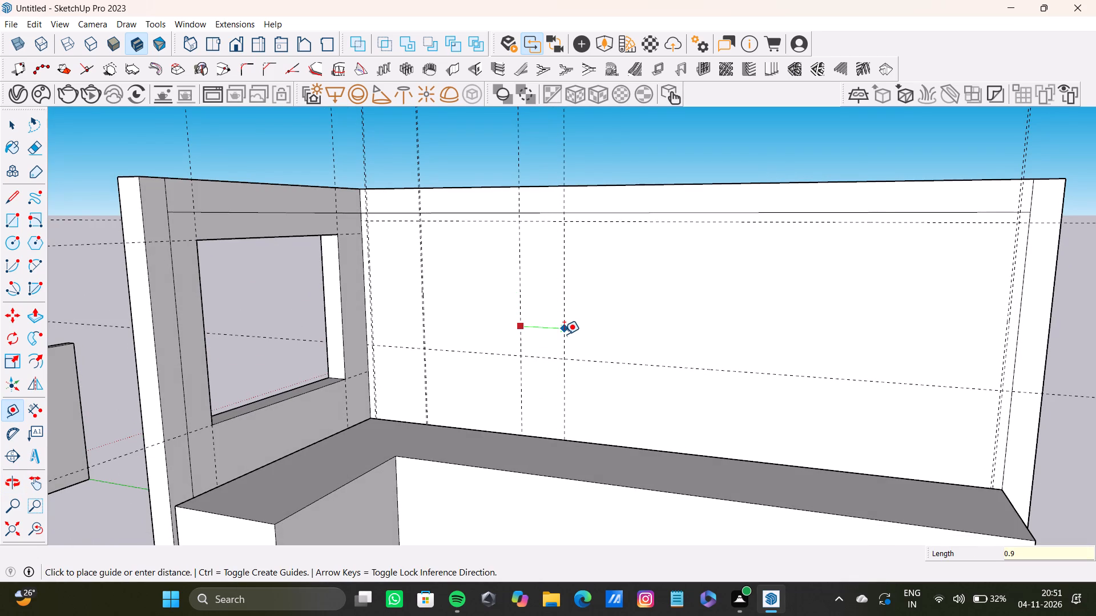
pyautogui.hotkey('shift', '"')
pyautogui.press('Return')
# Place another vertical guide on the back wall beyond the second 0.9" guide pair, toward the far end.
pyautogui.scroll(10, 478, 292)
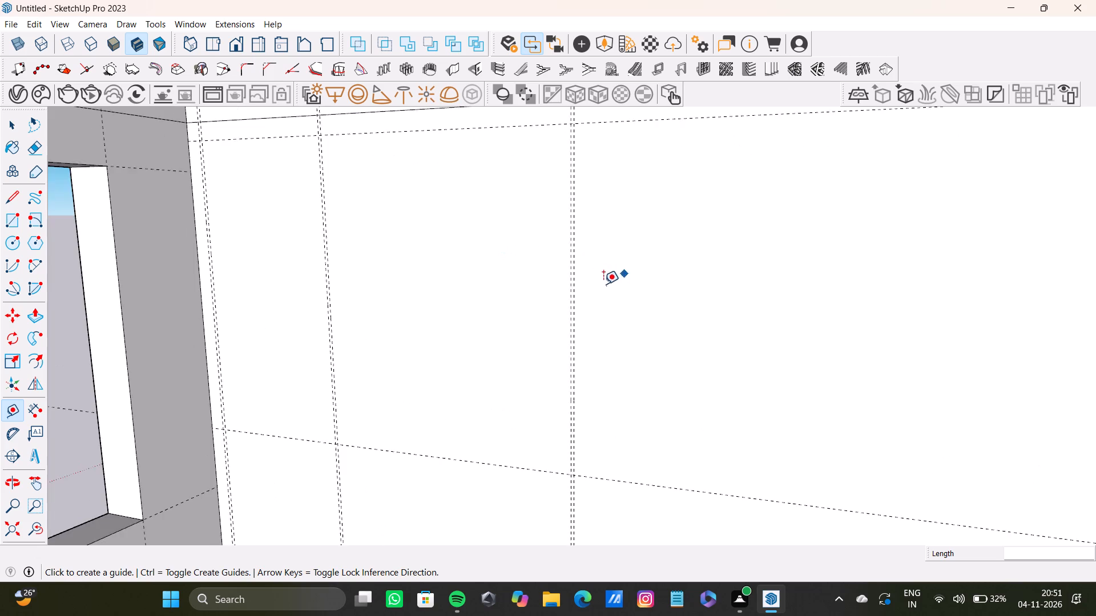
pyautogui.scroll(2, 603, 284)
pyautogui.click(567, 282)
pyautogui.scroll(-8, 640, 310)
pyautogui.keyDown('shift'); pyautogui.moveTo(705, 340); pyautogui.dragTo(544, 271, button='middle'); pyautogui.keyUp('shift')
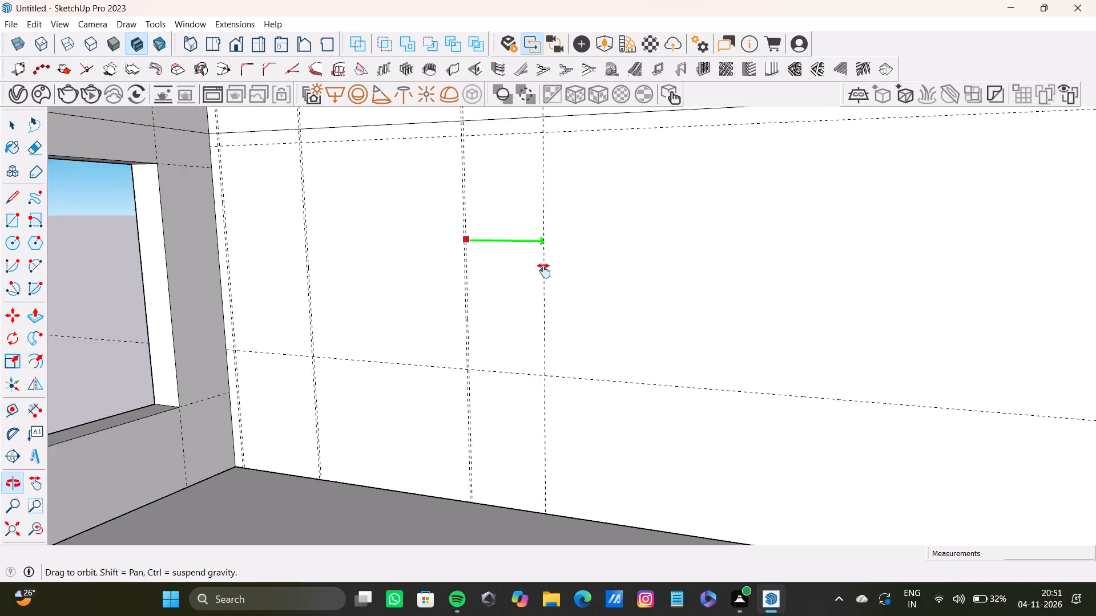
pyautogui.keyDown('shift'); pyautogui.moveTo(544, 271); pyautogui.dragTo(557, 331, button='middle'); pyautogui.keyUp('shift')
pyautogui.doubleClick(578, 311)
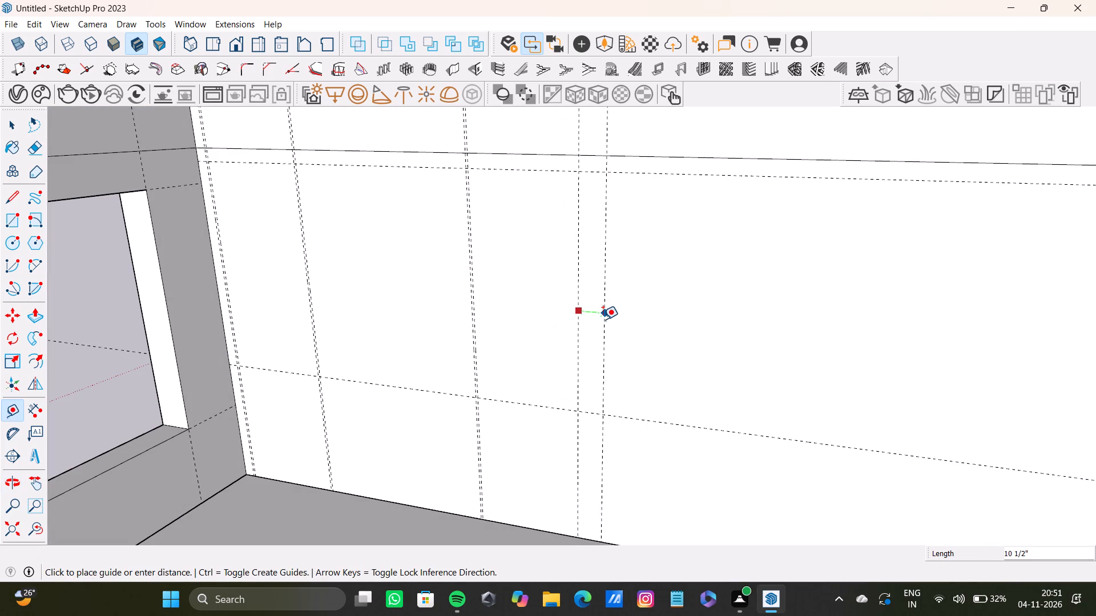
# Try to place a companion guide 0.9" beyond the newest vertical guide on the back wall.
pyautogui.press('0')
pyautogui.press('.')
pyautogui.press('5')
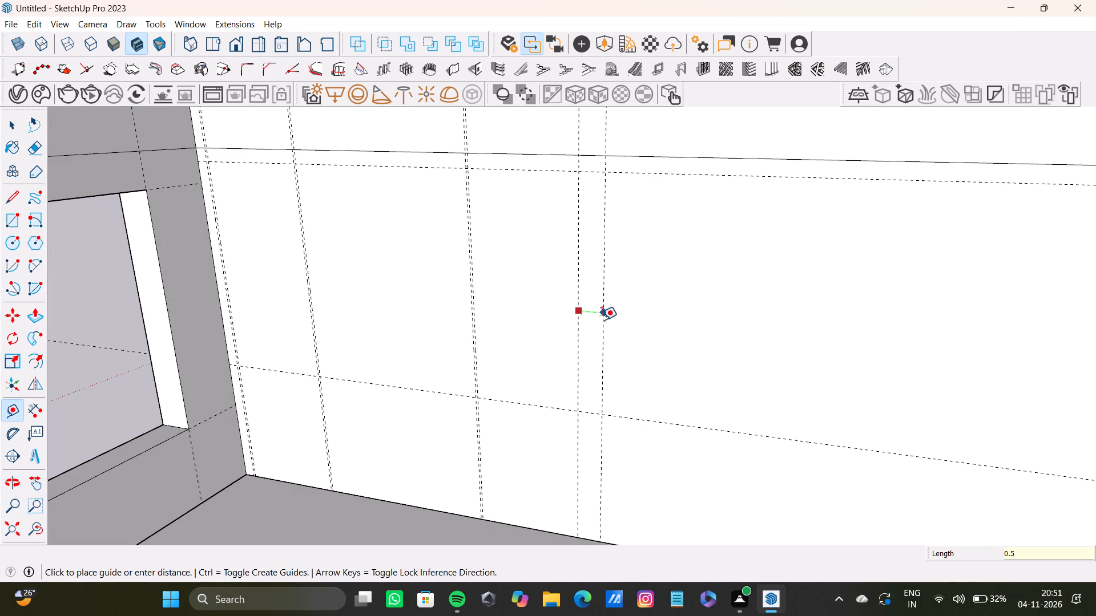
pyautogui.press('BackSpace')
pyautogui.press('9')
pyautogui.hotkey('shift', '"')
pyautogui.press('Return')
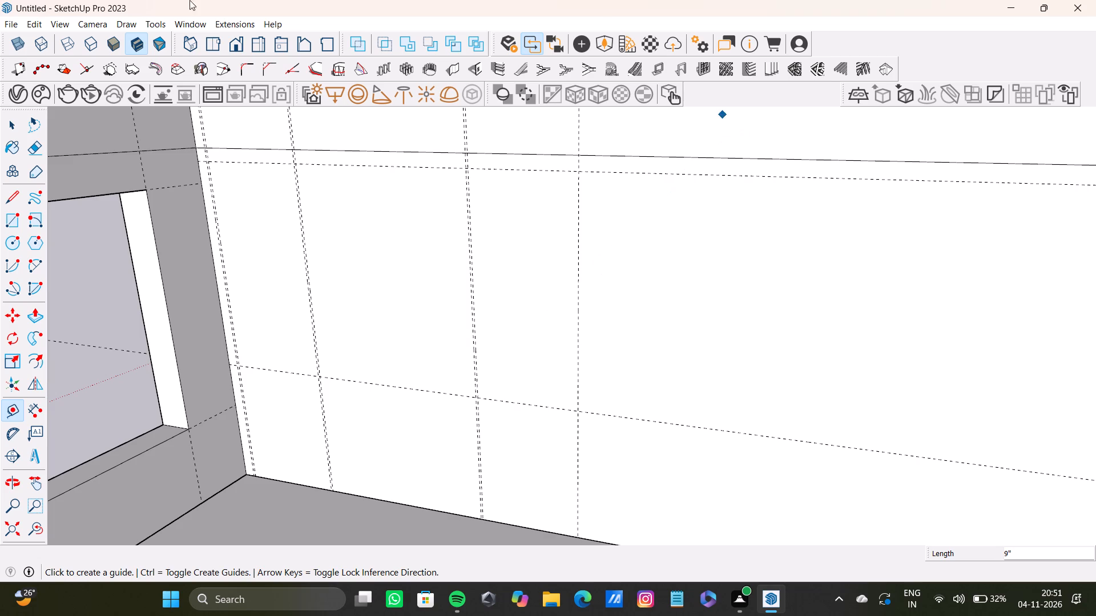
# Place a companion guide 0.9" beyond the lone vertical guide following the second 0.9" pair.
pyautogui.scroll(-7, 22, 248)
pyautogui.scroll(7, 483, 302)
pyautogui.click(509, 309)
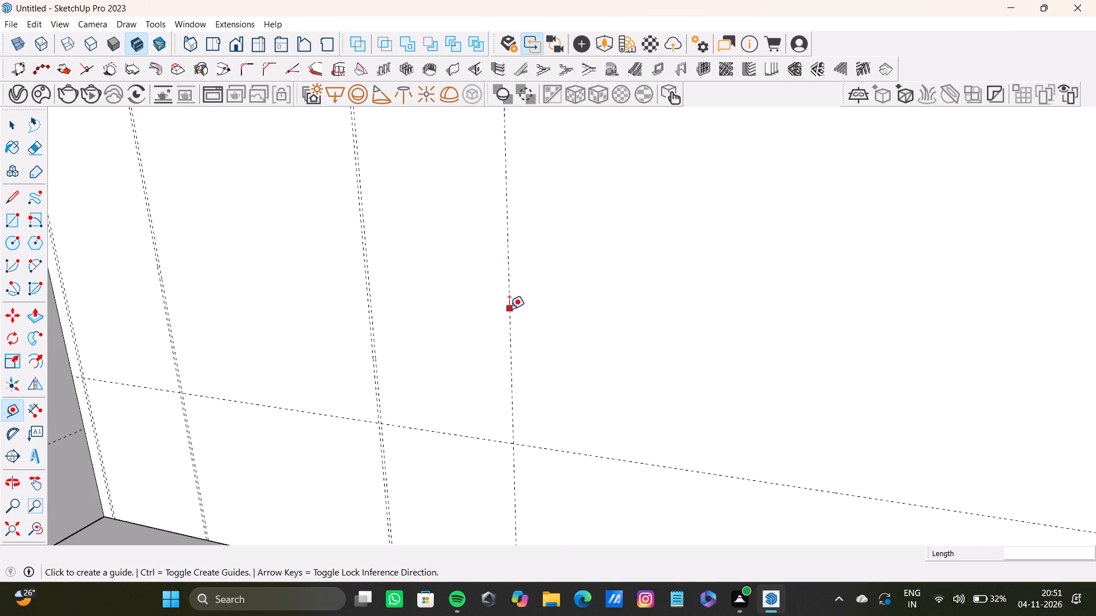
pyautogui.write('0.')
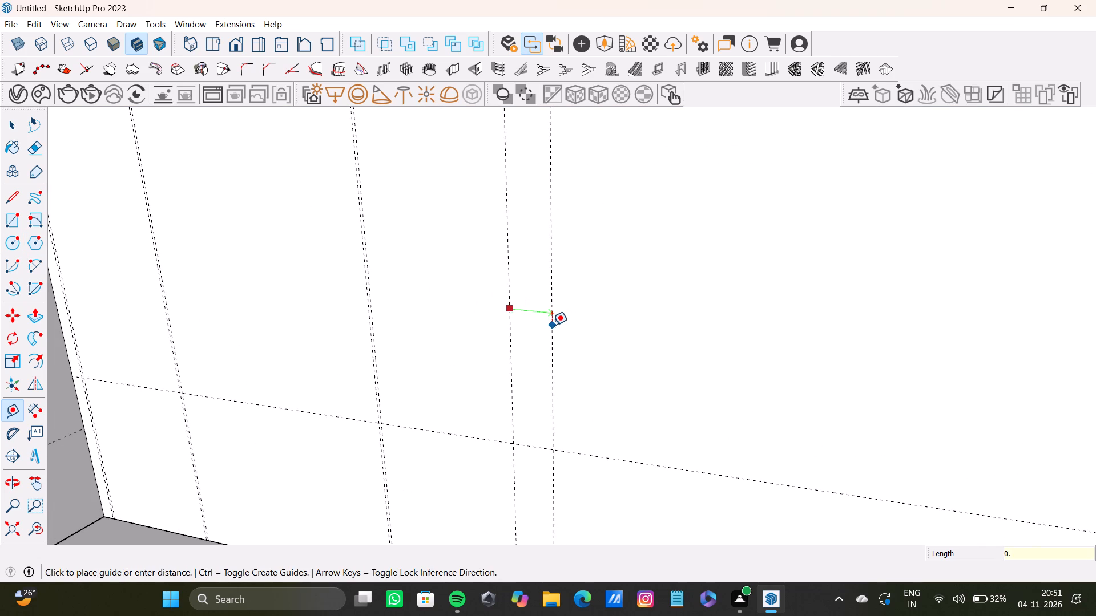
pyautogui.write('9"')
pyautogui.press('Return')
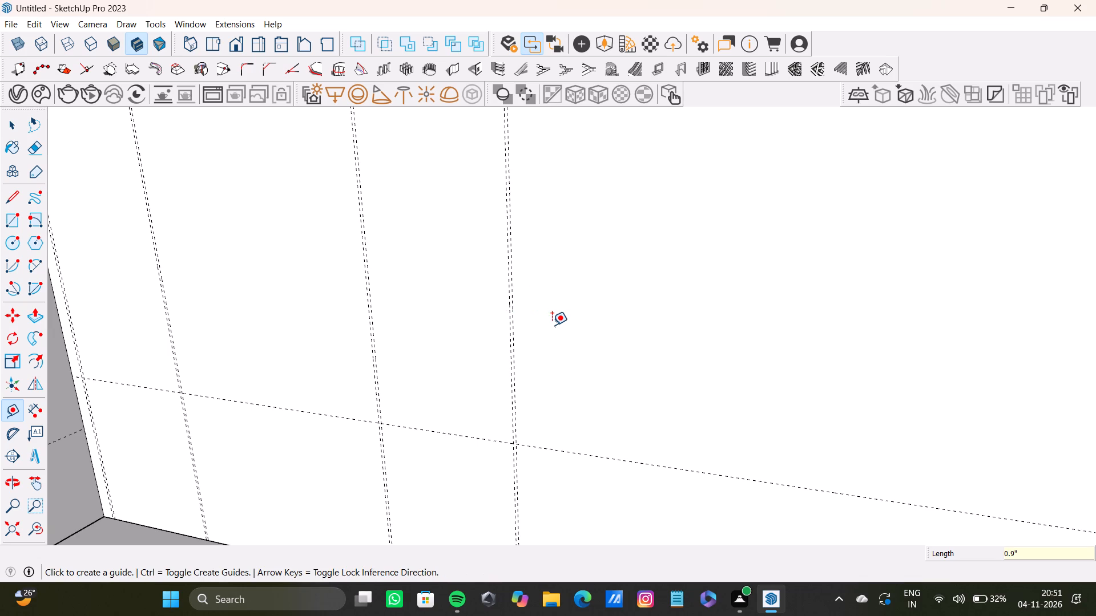
# Place a vertical guide on the back wall about midway between the third 0.9" guide pair and the far-end pair.
pyautogui.scroll(-6, 458, 202)
pyautogui.moveTo(522, 354); pyautogui.dragTo(485, 330, button='middle')
pyautogui.scroll(4, 482, 318)
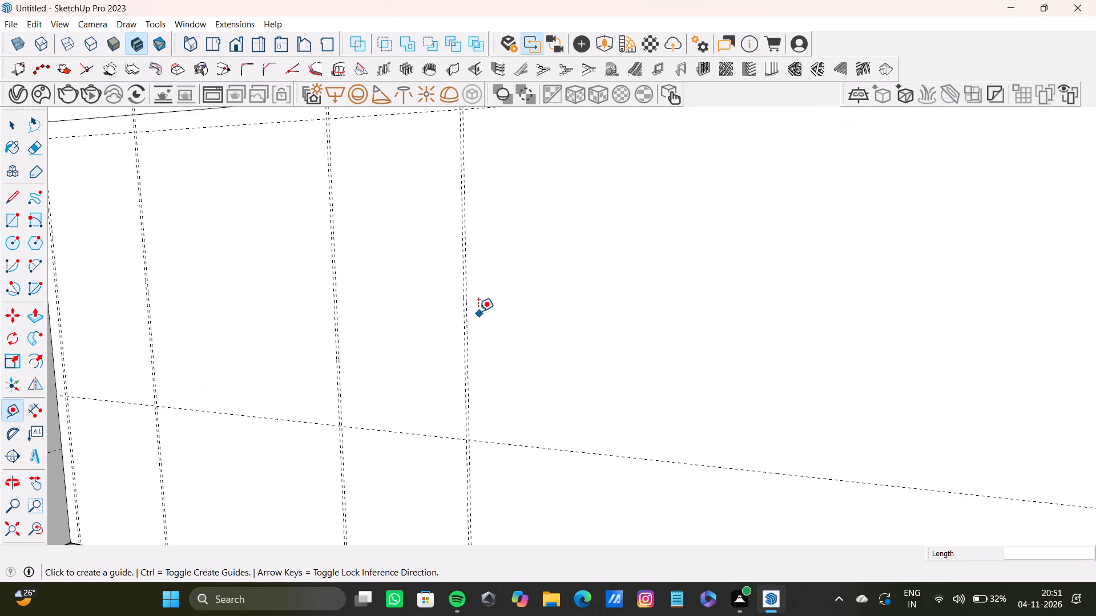
pyautogui.scroll(10, 478, 311)
pyautogui.click(458, 304)
pyautogui.scroll(-12, 688, 372)
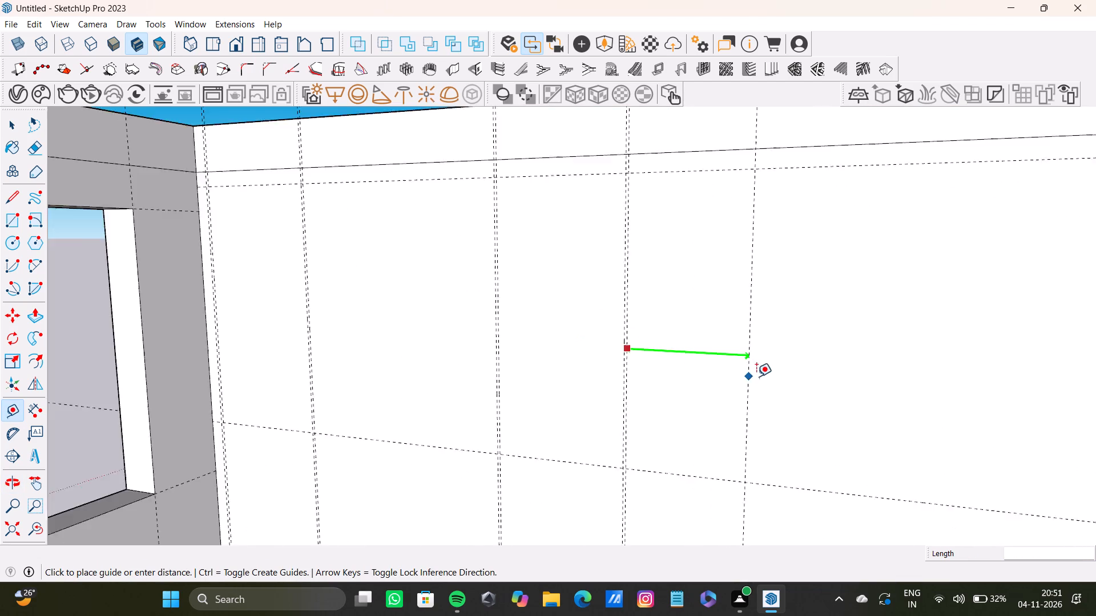
pyautogui.scroll(-10, 756, 376)
pyautogui.keyDown('shift'); pyautogui.moveTo(815, 370); pyautogui.dragTo(529, 290, button='middle'); pyautogui.keyUp('shift')
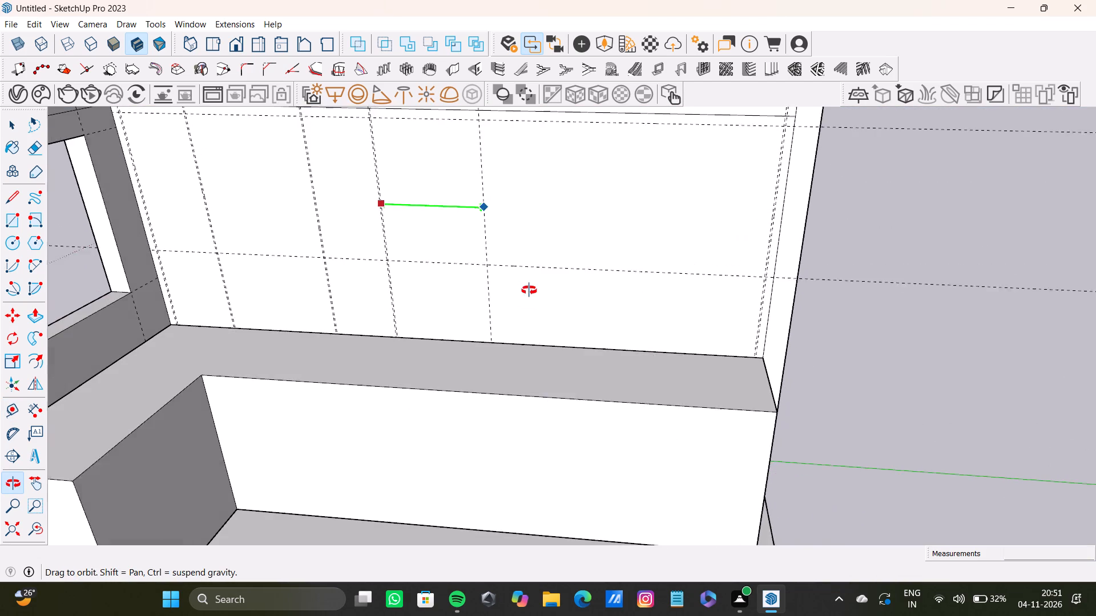
pyautogui.keyDown('shift'); pyautogui.moveTo(529, 290); pyautogui.dragTo(529, 283, button='middle'); pyautogui.keyUp('shift')
pyautogui.doubleClick(564, 219)
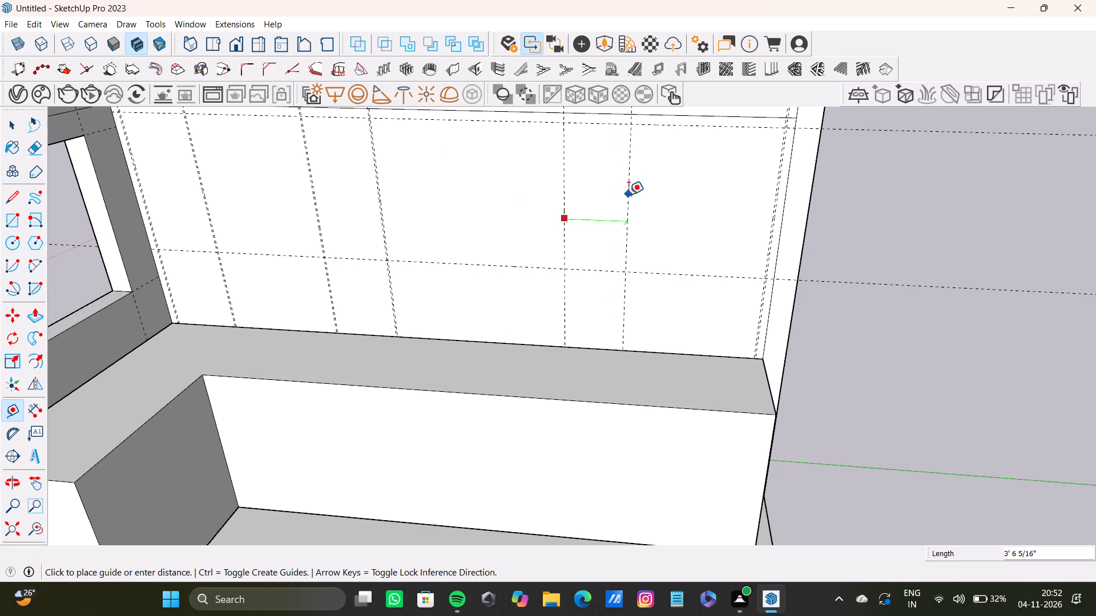
# Place another vertical guide between the newest guide and the far-end guide pair.
pyautogui.click(634, 197)
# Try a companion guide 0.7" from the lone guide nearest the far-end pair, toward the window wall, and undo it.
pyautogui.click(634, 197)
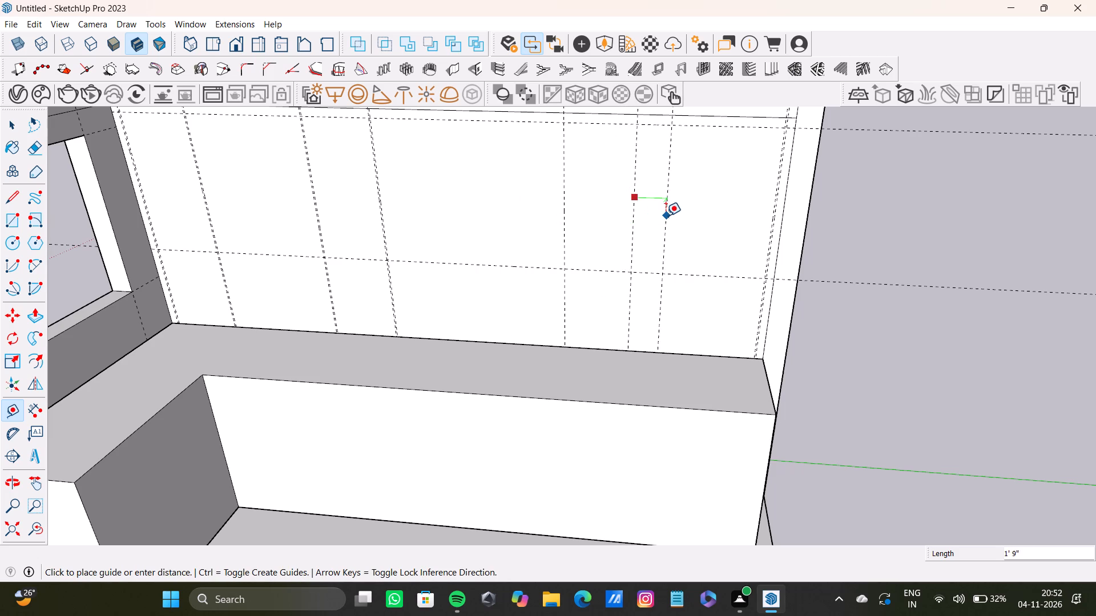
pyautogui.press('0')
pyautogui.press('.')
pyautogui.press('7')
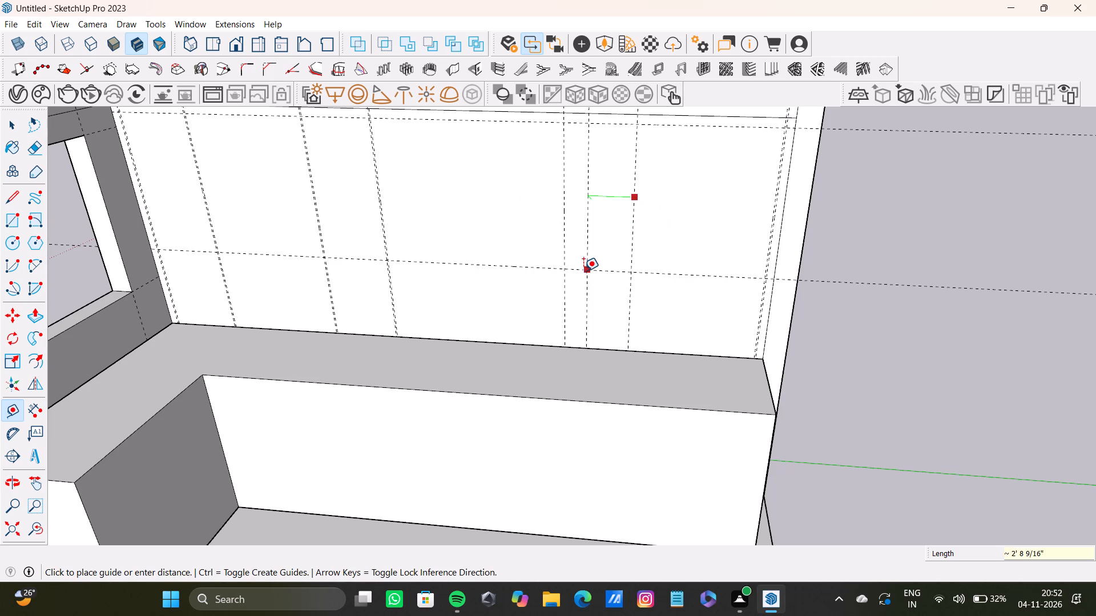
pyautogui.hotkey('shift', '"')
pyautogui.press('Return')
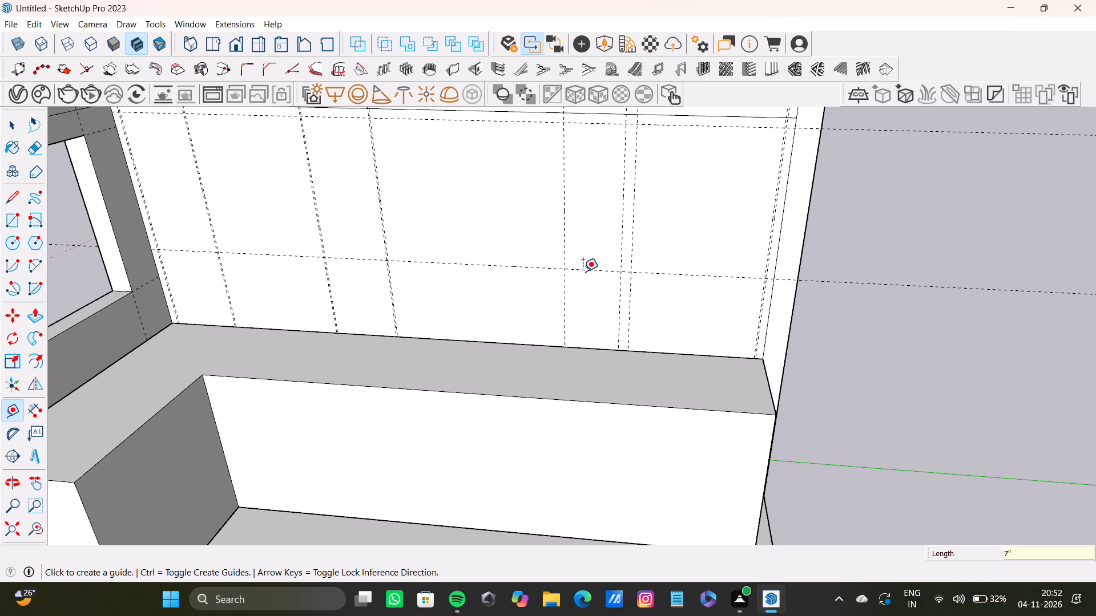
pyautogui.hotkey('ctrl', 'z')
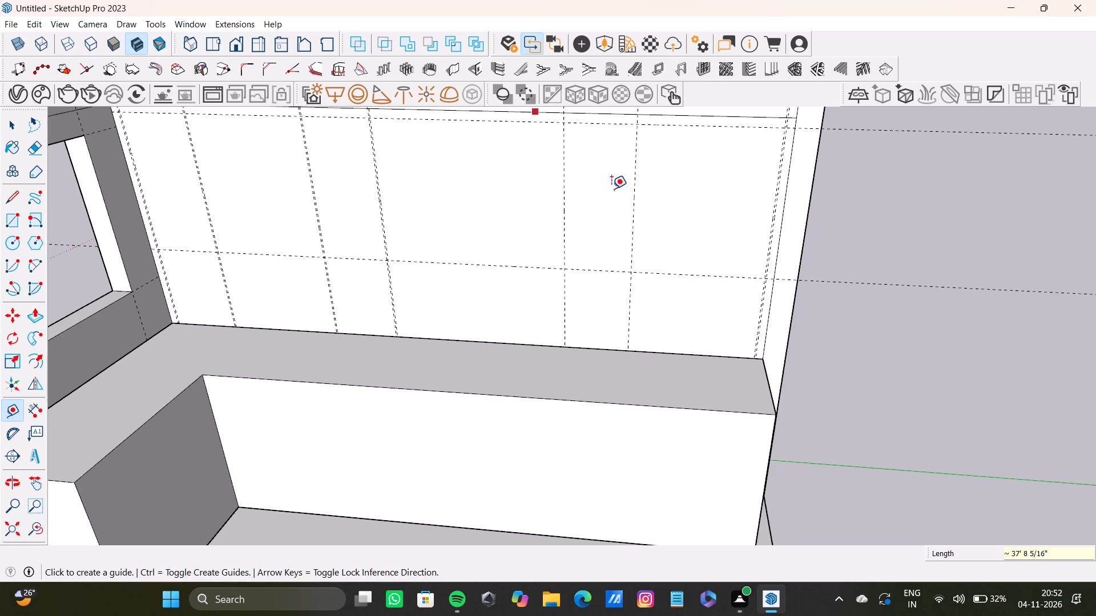
# Place a companion guide 0.9" beyond the lone guide nearest the far-end pair, away from the window wall.
pyautogui.scroll(5, 640, 255)
pyautogui.click(630, 251)
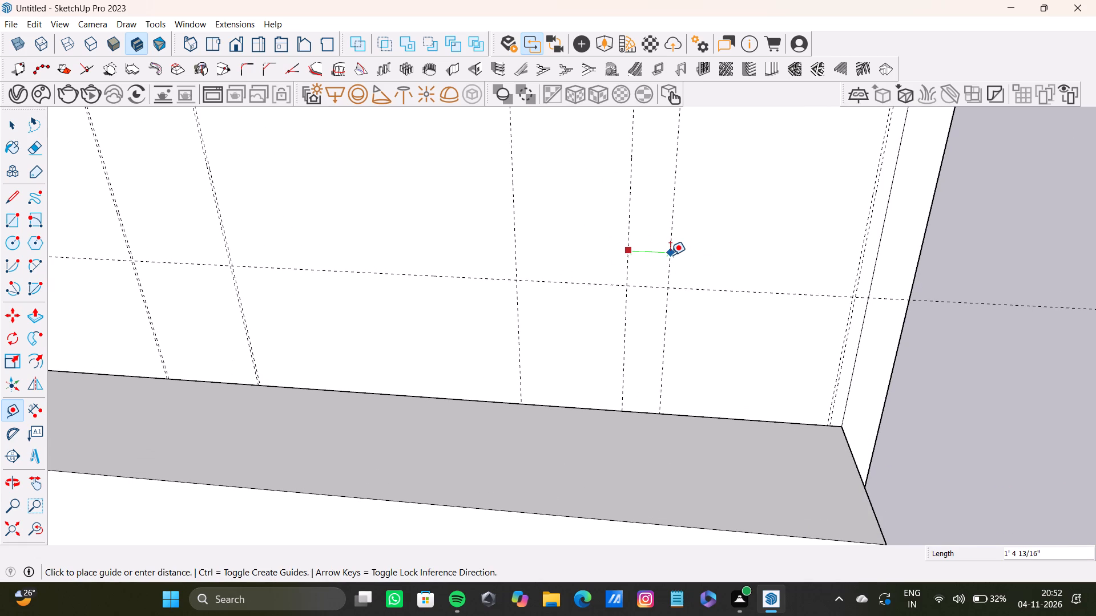
pyautogui.write('0.')
pyautogui.write('9"')
pyautogui.press('Return')
pyautogui.scroll(-7, 531, 261)
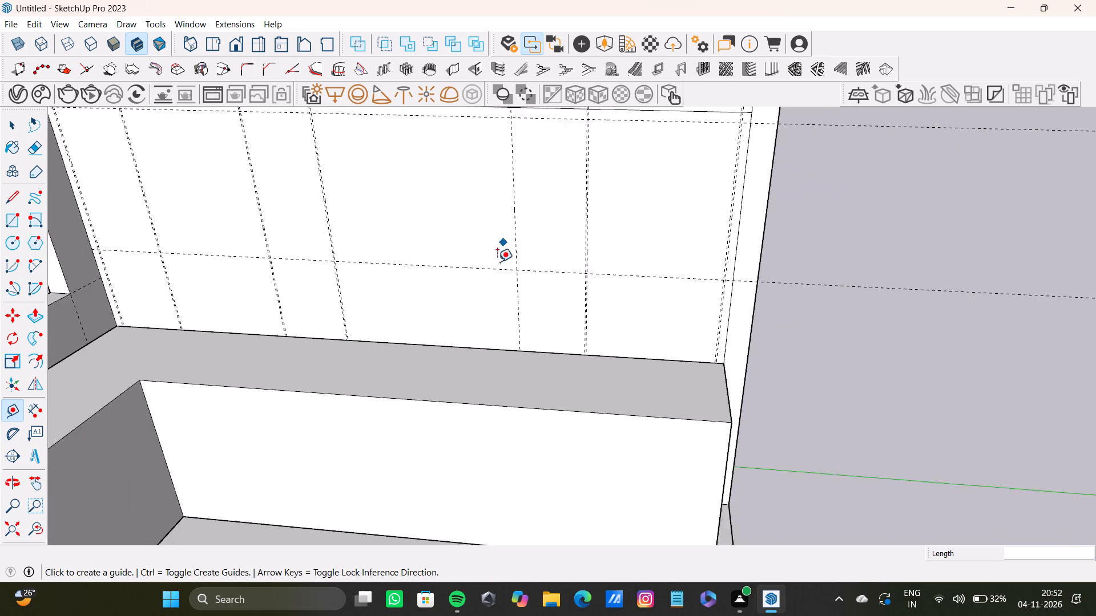
# Undo the last companion guide and the lone vertical guide nearest the far-end pair.
pyautogui.scroll(12, 526, 256)
pyautogui.hotkey('ctrl', 'z')
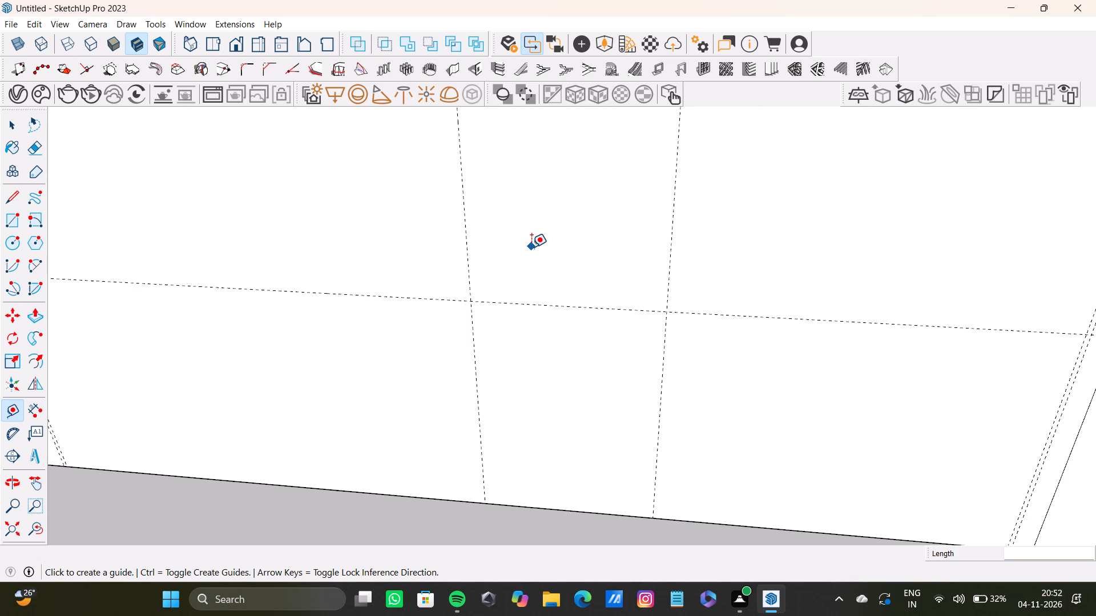
pyautogui.hotkey('ctrl', 'z')
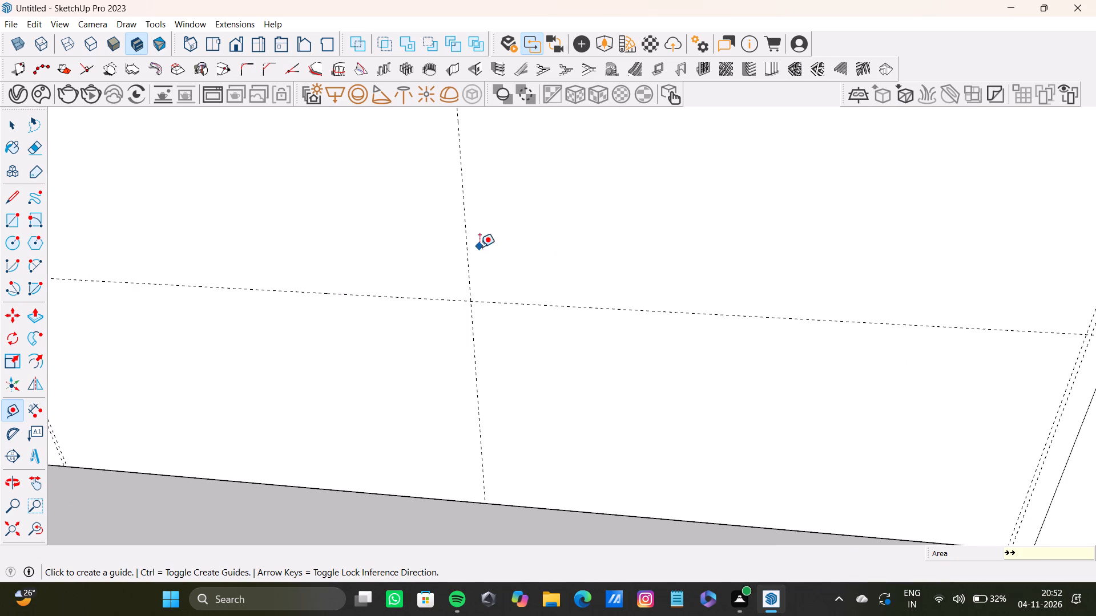
# Place a companion guide 0.9" from the remaining lone vertical guide on the back wall, away from the window wall.
pyautogui.moveTo(469, 260); pyautogui.dragTo(475, 260)
pyautogui.write('0.')
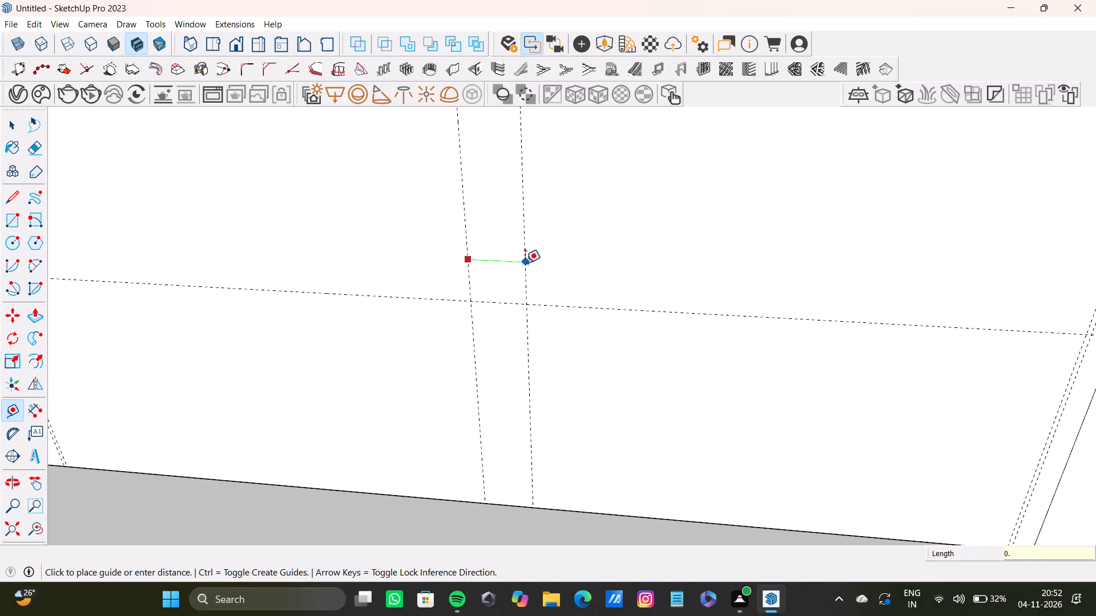
pyautogui.write('9"')
pyautogui.press('Return')
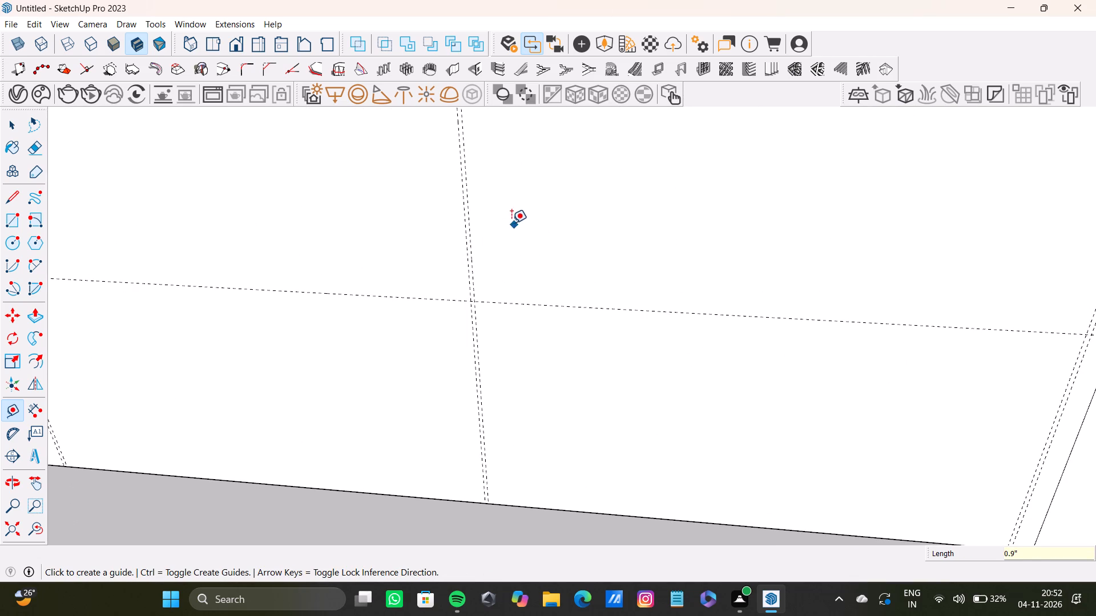
# Place a vertical guide on the back wall about 4' 3/4" beyond the newest guide pair, toward the far-end pair.
pyautogui.click(470, 254)
pyautogui.scroll(-4, 680, 269)
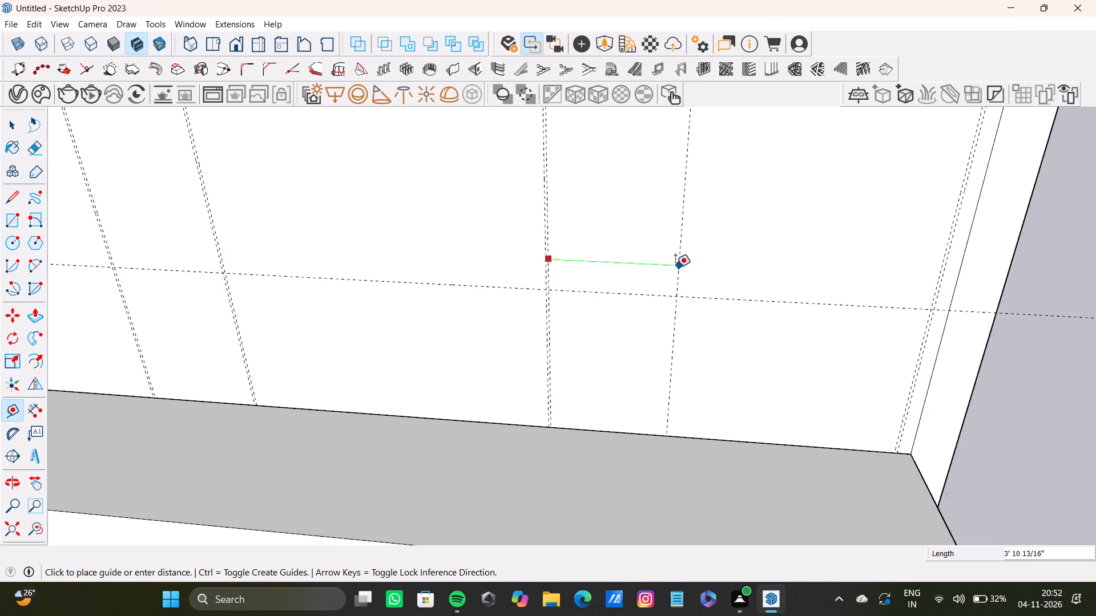
pyautogui.scroll(-15, 675, 268)
pyautogui.moveTo(668, 273); pyautogui.dragTo(578, 321, button='middle')
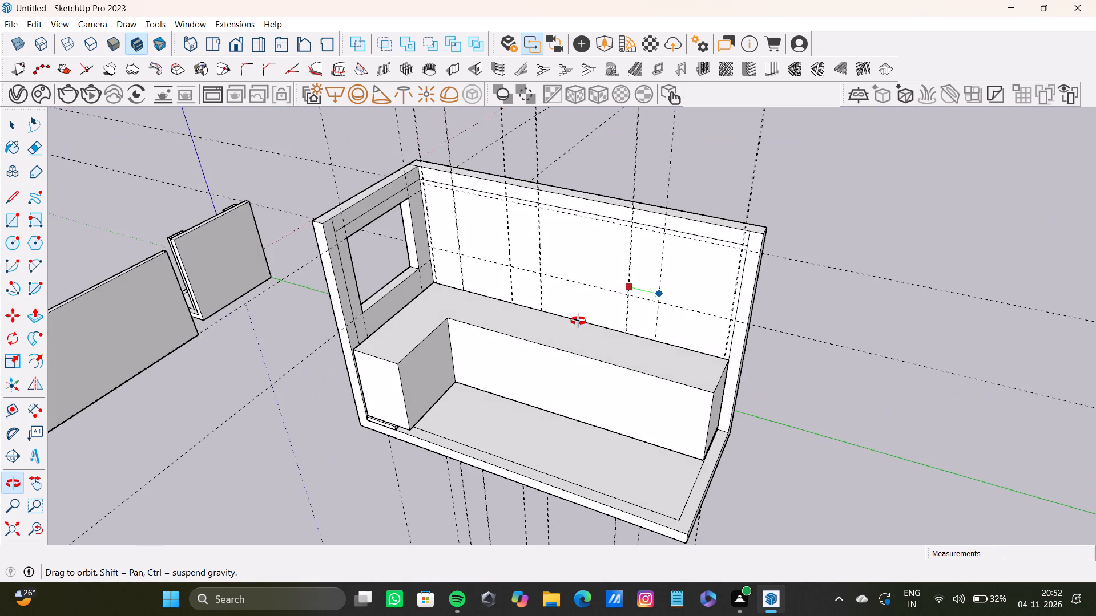
pyautogui.moveTo(578, 321); pyautogui.dragTo(556, 331, button='middle')
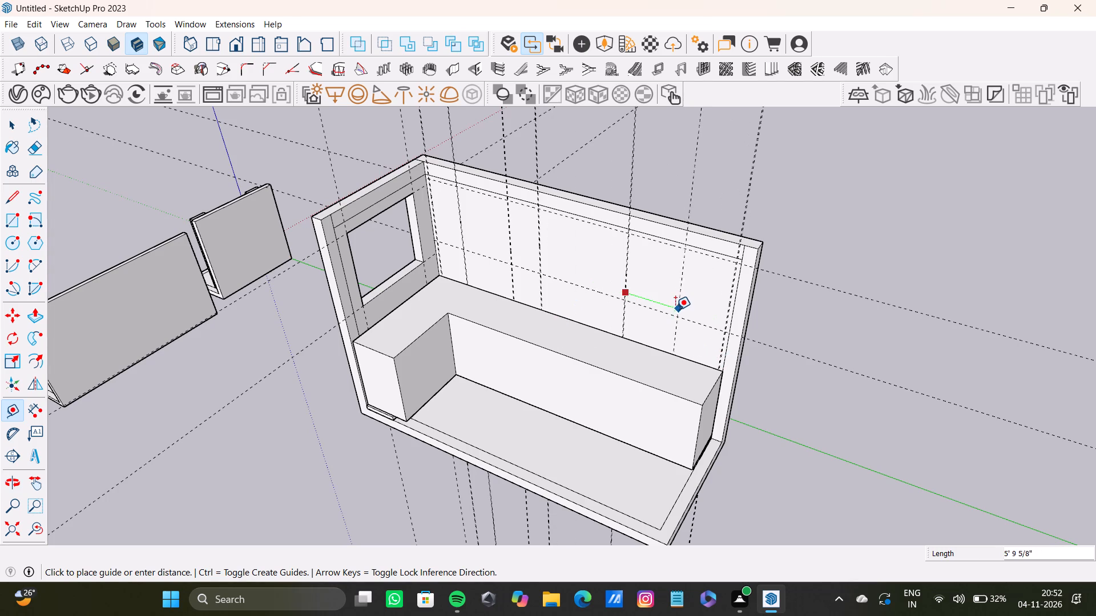
pyautogui.scroll(8, 660, 286)
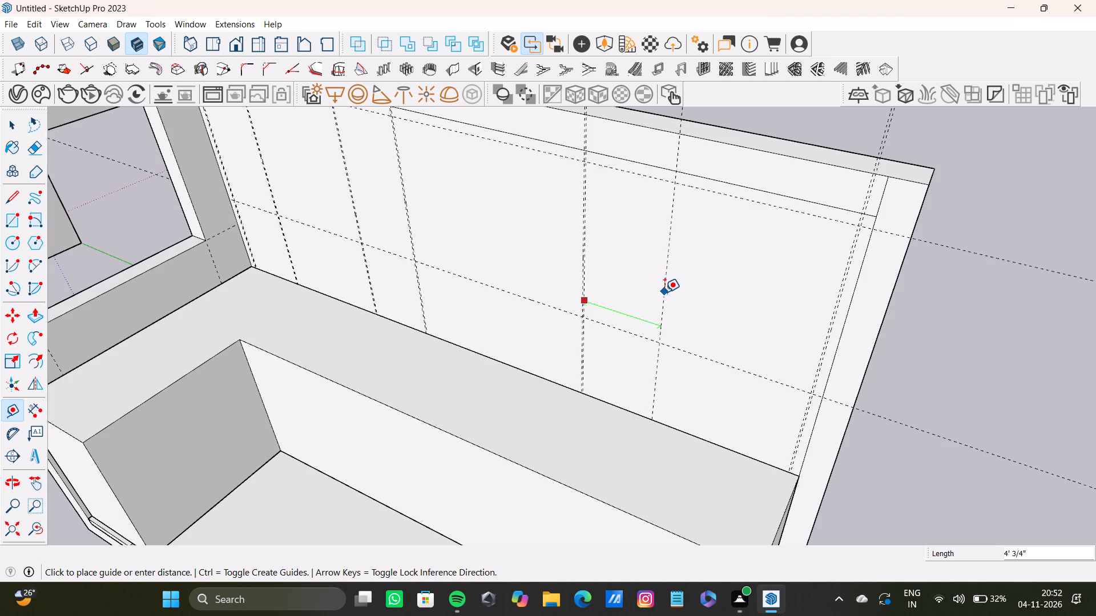
pyautogui.click(664, 292)
# Place a companion guide 0.9" from the newest lone vertical guide.
pyautogui.click(665, 293)
pyautogui.write('0.5')
pyautogui.press('BackSpace')
pyautogui.write('9"')
pyautogui.press('Return')
# Place another vertical guide about 3' 6 7/16" beyond the newest pair, before the far-end pair.
pyautogui.scroll(4, 652, 242)
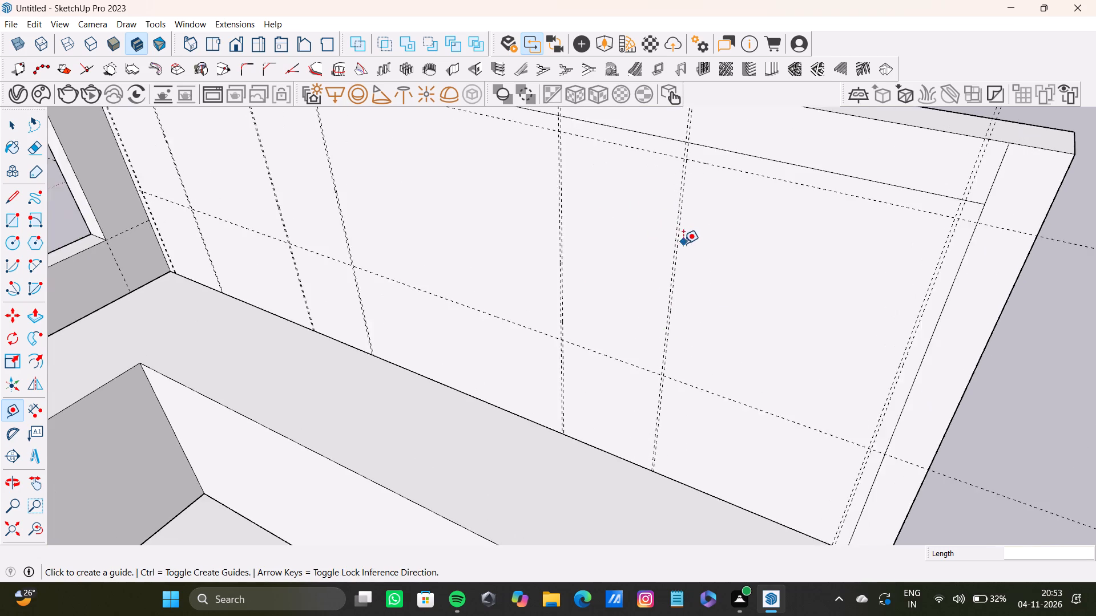
pyautogui.scroll(2, 683, 244)
pyautogui.click(677, 258)
pyautogui.scroll(-8, 844, 280)
pyautogui.moveTo(859, 309); pyautogui.dragTo(855, 219, button='middle')
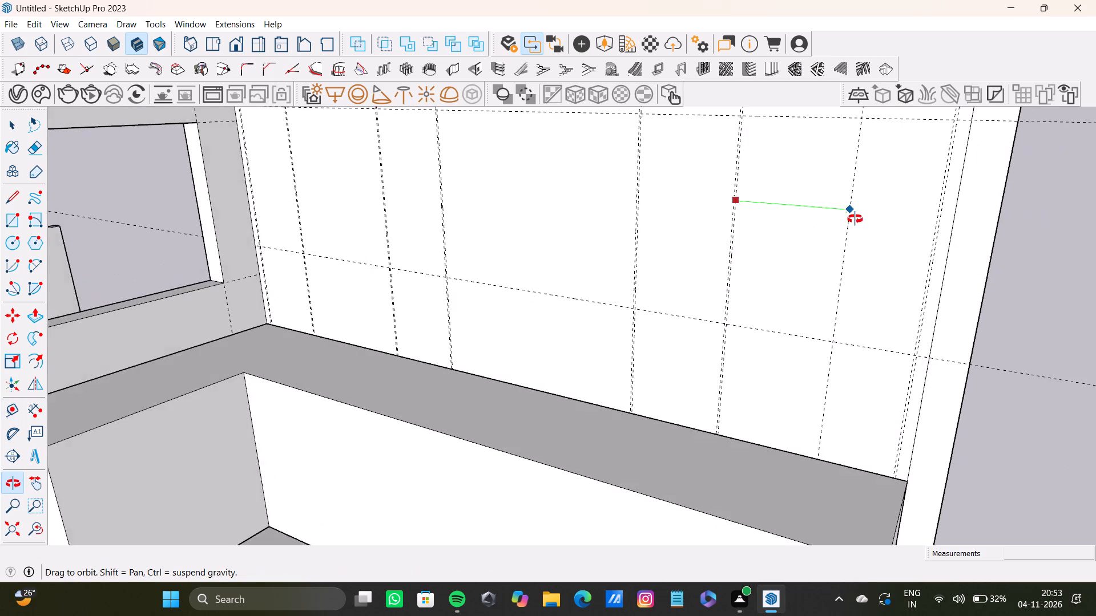
pyautogui.moveTo(855, 219); pyautogui.dragTo(833, 238, button='middle')
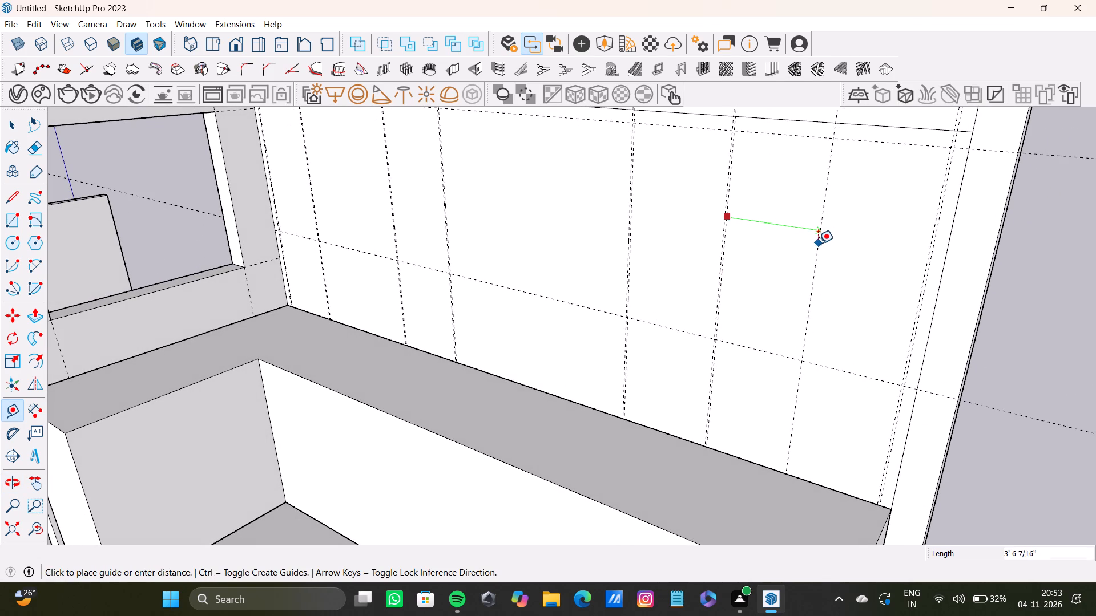
pyautogui.click(818, 244)
# Place a companion guide 0.9" from the lone guide nearest the far-end pair, away from the window wall.
pyautogui.click(816, 252)
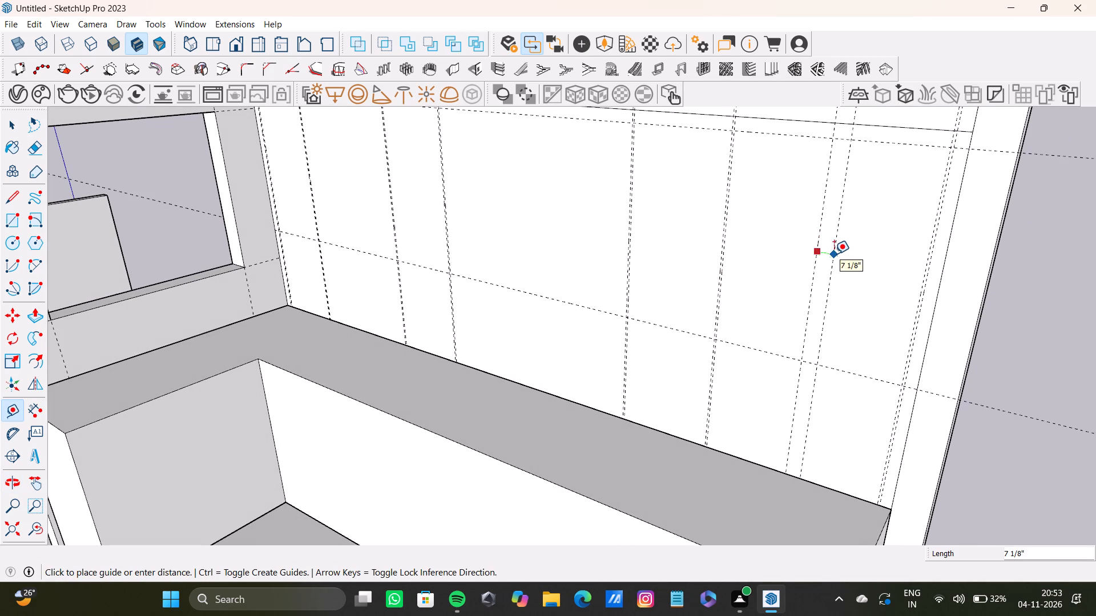
pyautogui.write('0.9')
pyautogui.hotkey('shift', '"')
pyautogui.press('Return')
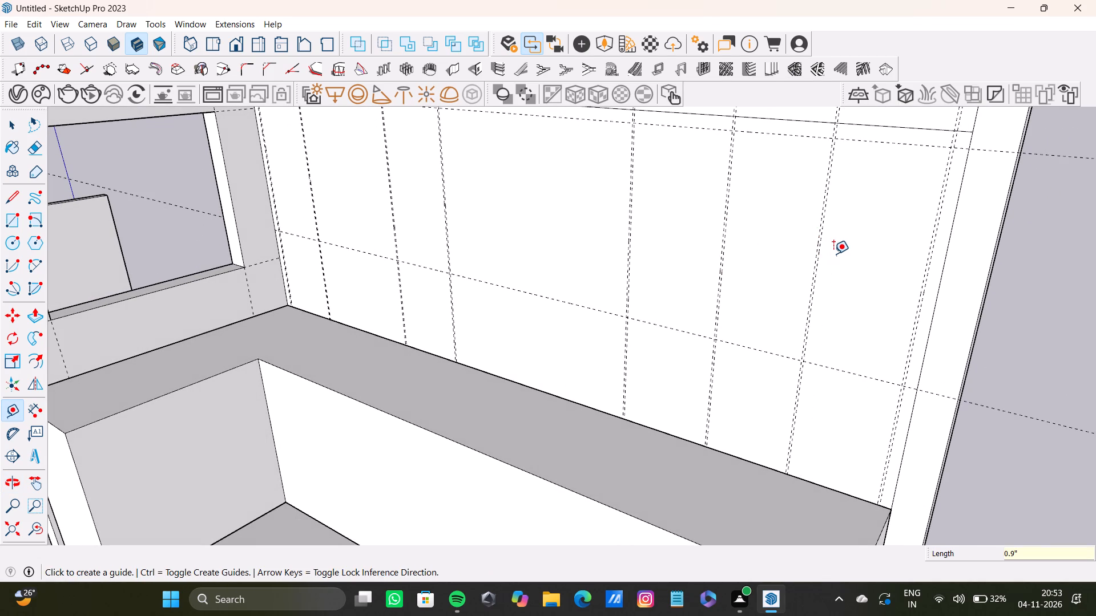
# Draw a rectangle about 3' 10 11/16" wide and 8' 3" high between the first and second guide pairs, from upper to lower horizontal guide.
pyautogui.scroll(-12, 424, 135)
pyautogui.moveTo(454, 233); pyautogui.dragTo(620, 224, button='middle')
pyautogui.scroll(11, 354, 185)
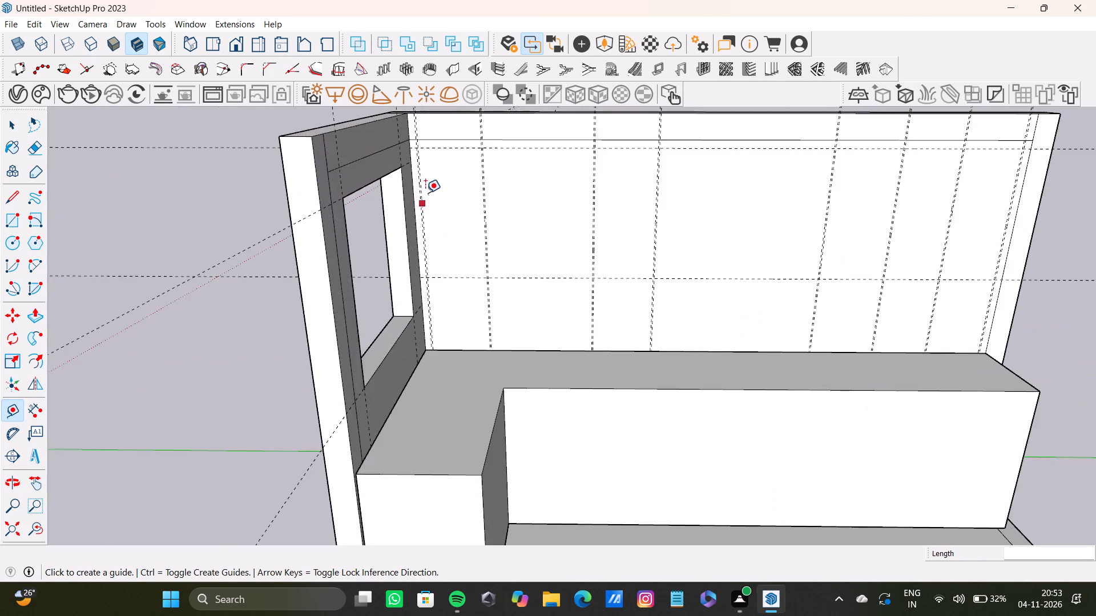
pyautogui.scroll(9, 425, 193)
pyautogui.press('r')
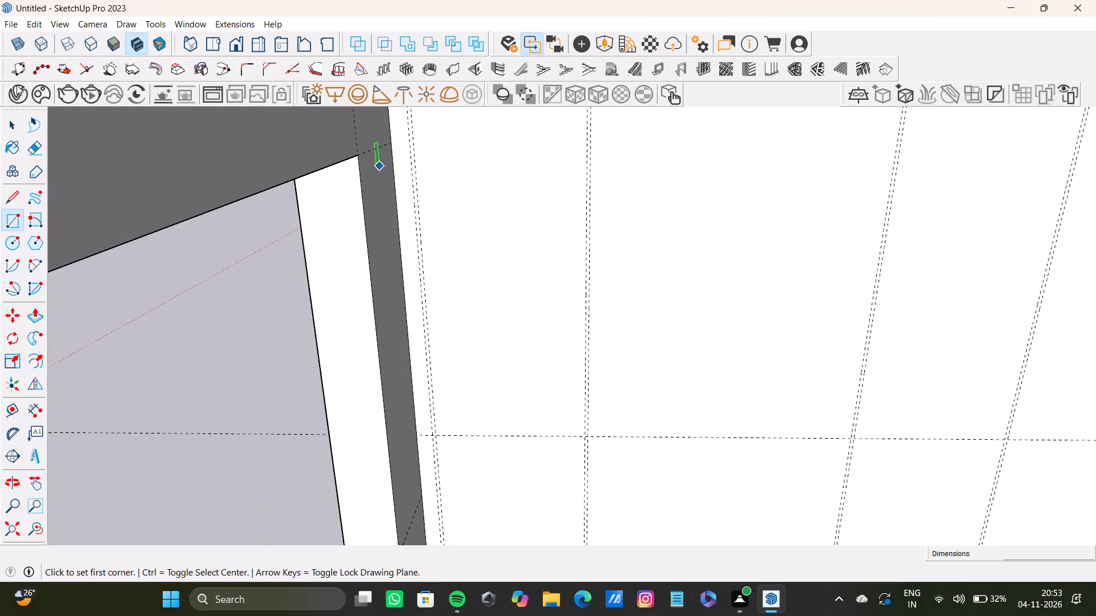
pyautogui.scroll(-8, 287, 220)
pyautogui.moveTo(465, 301); pyautogui.dragTo(428, 334, button='middle')
pyautogui.scroll(13, 449, 211)
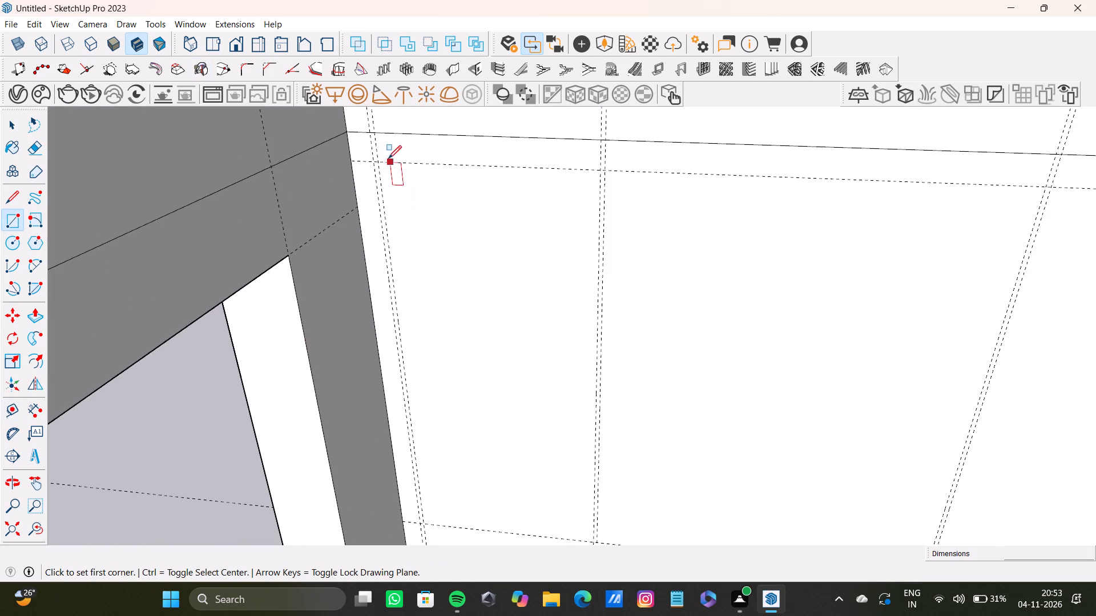
pyautogui.click(381, 163)
pyautogui.scroll(-4, 550, 440)
pyautogui.moveTo(551, 443); pyautogui.dragTo(522, 487, button='middle')
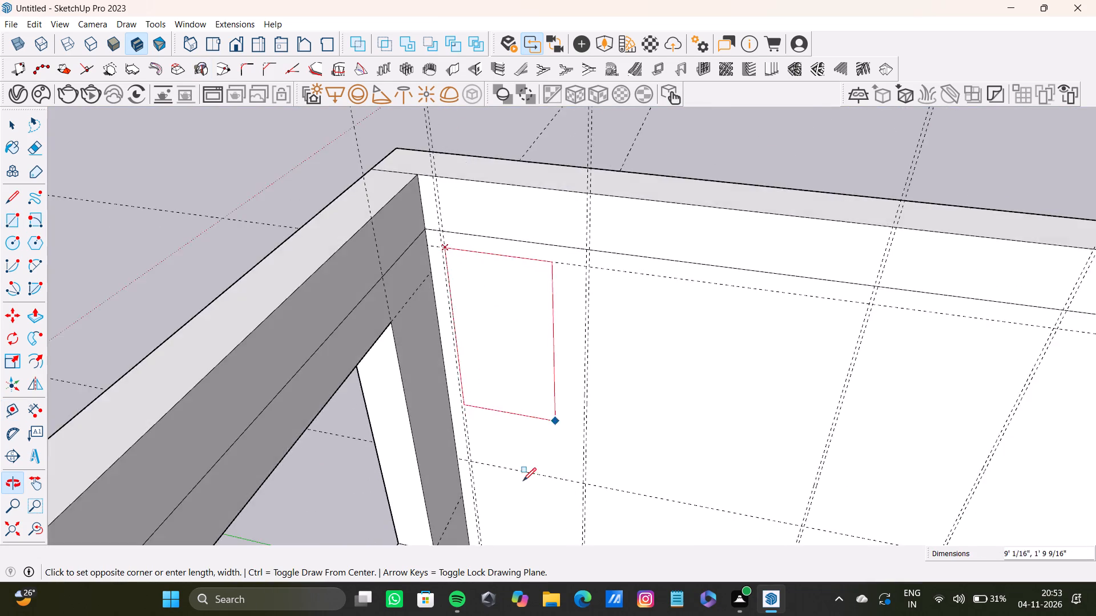
pyautogui.scroll(-3, 523, 479)
pyautogui.scroll(8, 526, 478)
pyautogui.click(605, 496)
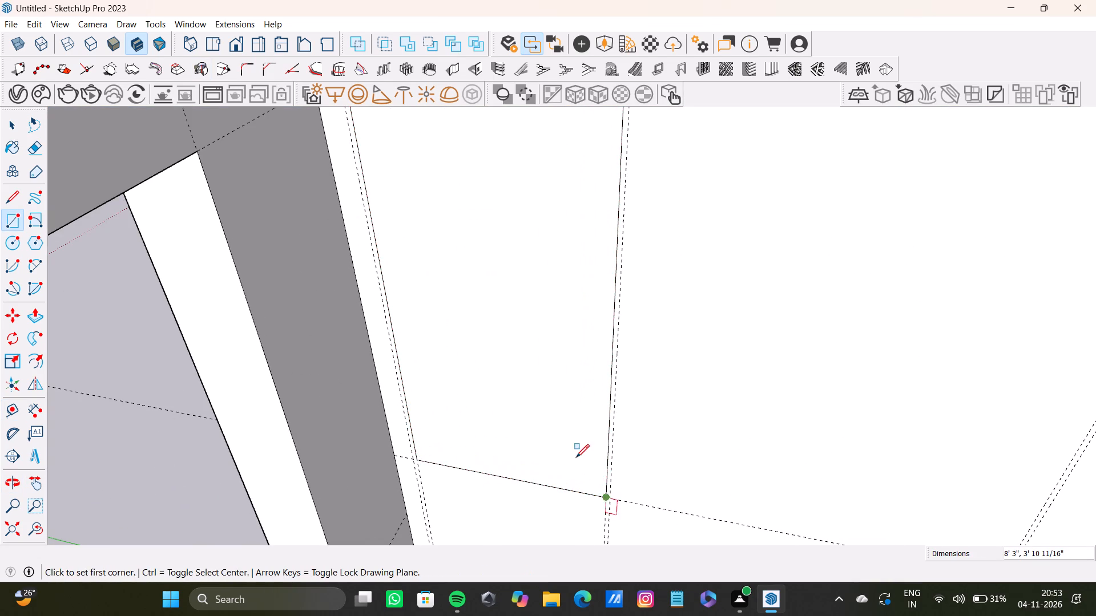
# Place a horizontal guide on the back wall about 5' 10 1/4" below the upper horizontal guide.
pyautogui.scroll(-11, 571, 451)
pyautogui.scroll(14, 498, 268)
pyautogui.scroll(-4, 509, 255)
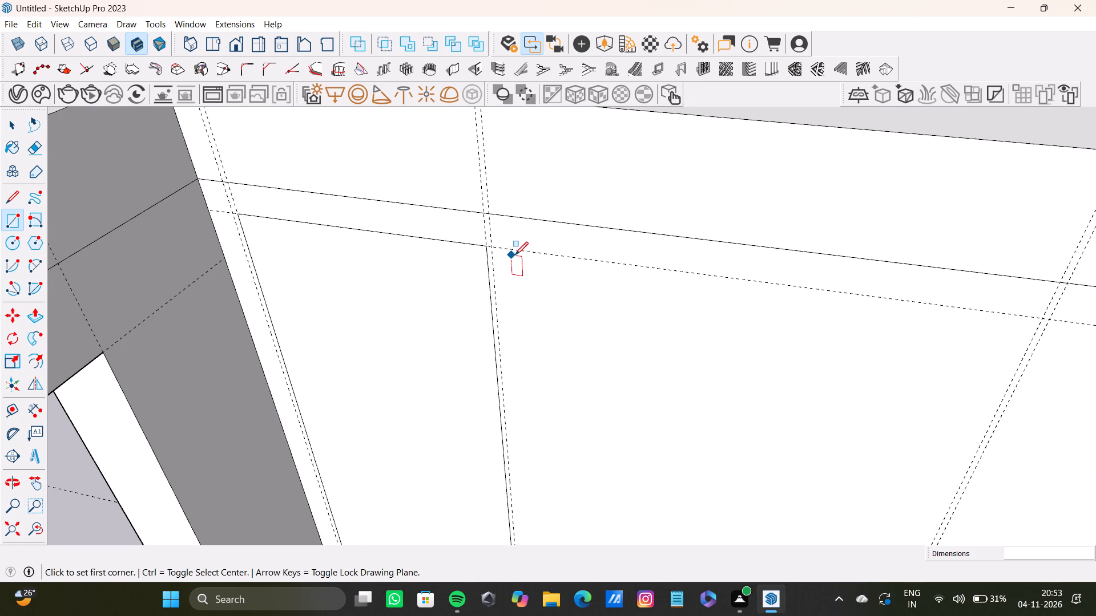
pyautogui.press('space')
pyautogui.scroll(-7, 525, 295)
pyautogui.keyDown('shift'); pyautogui.moveTo(524, 303); pyautogui.dragTo(501, 275, button='middle'); pyautogui.keyUp('shift')
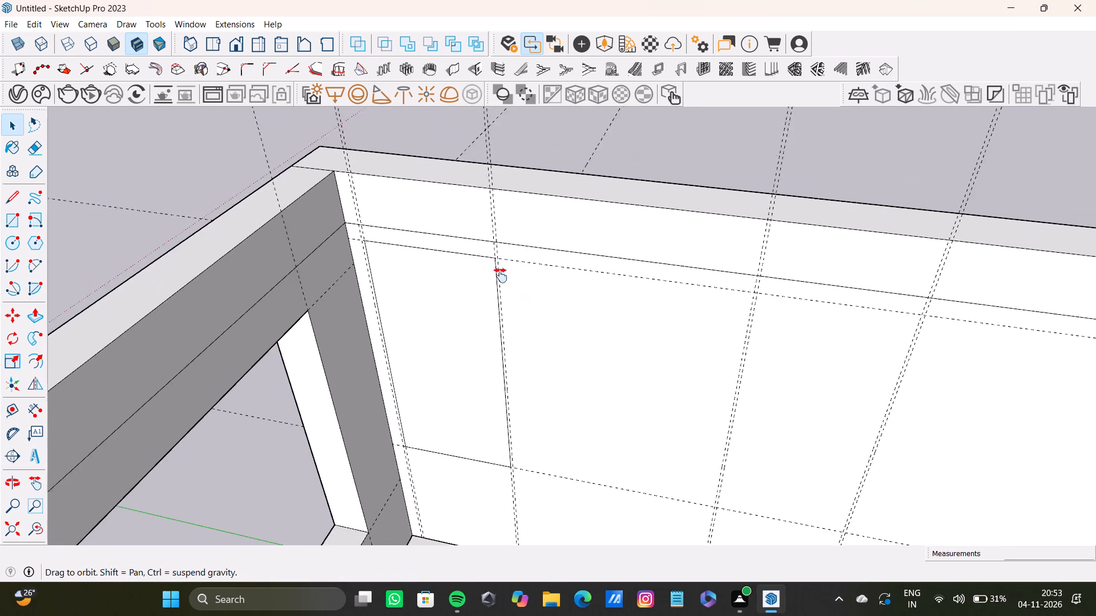
pyautogui.keyDown('shift'); pyautogui.moveTo(501, 275); pyautogui.dragTo(507, 271, button='middle'); pyautogui.keyUp('shift')
pyautogui.press('t')
pyautogui.click(556, 253)
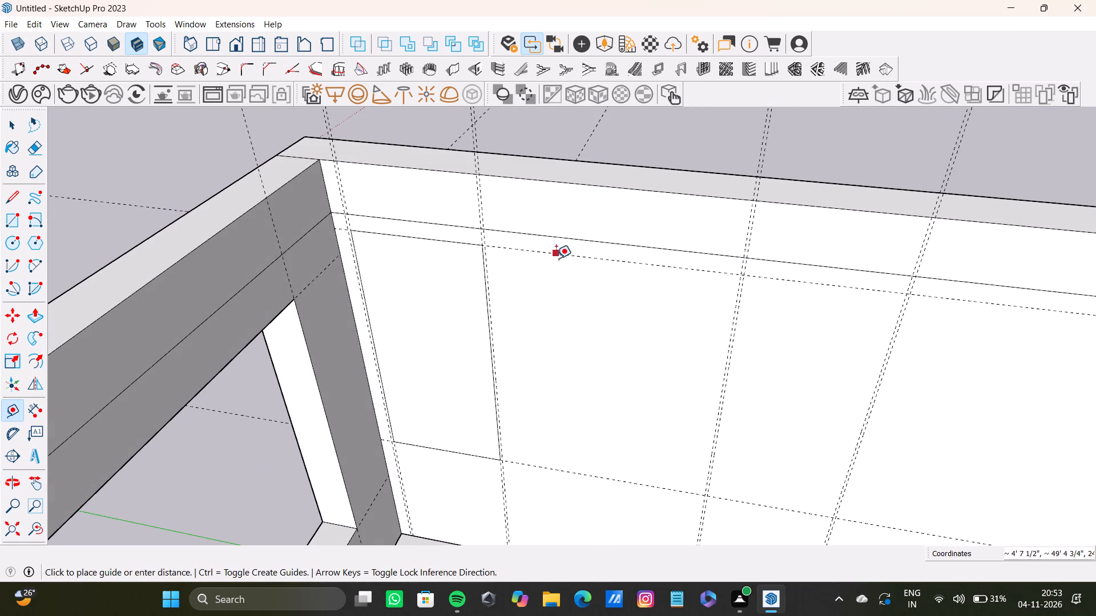
pyautogui.scroll(-4, 575, 341)
pyautogui.moveTo(630, 386); pyautogui.dragTo(477, 229, button='middle')
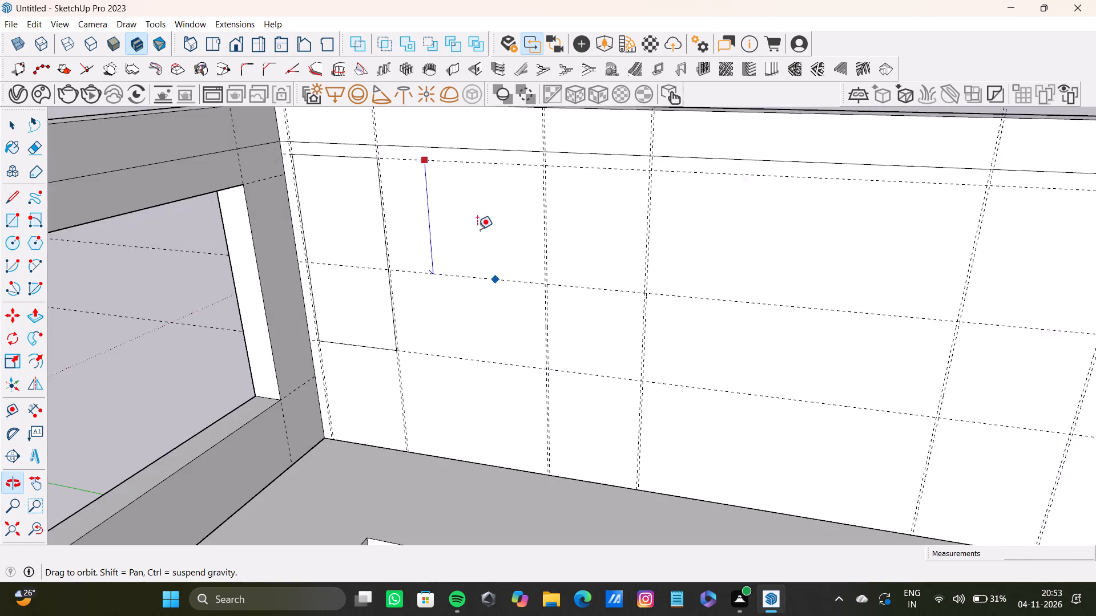
pyautogui.moveTo(477, 229); pyautogui.dragTo(478, 229, button='middle')
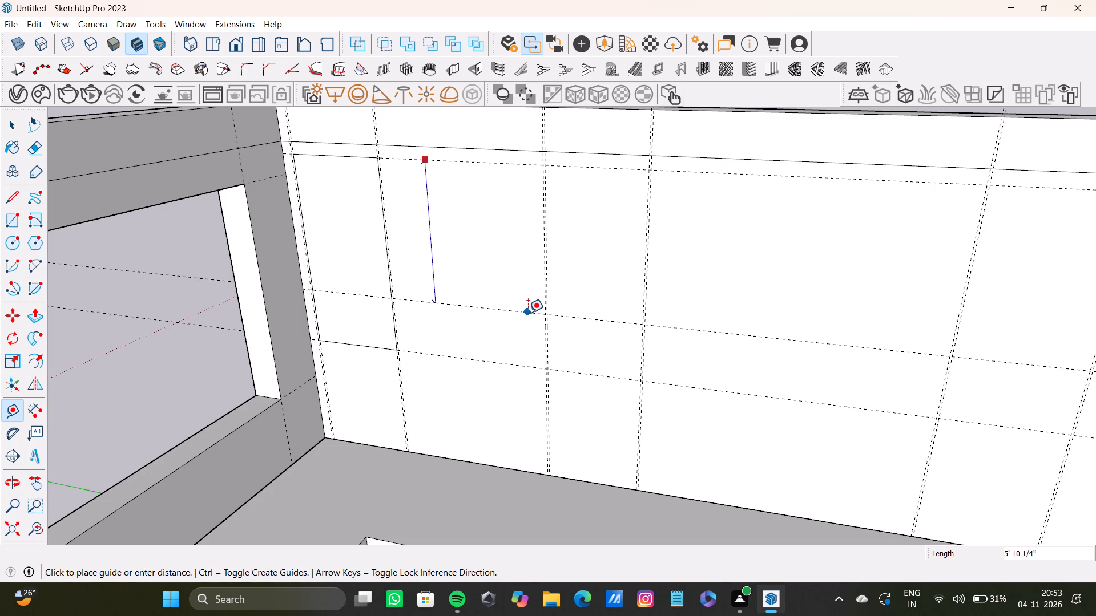
pyautogui.click(529, 313)
# Place a companion guide 0.8" above the new middle horizontal guide.
pyautogui.scroll(8, 472, 298)
pyautogui.click(474, 317)
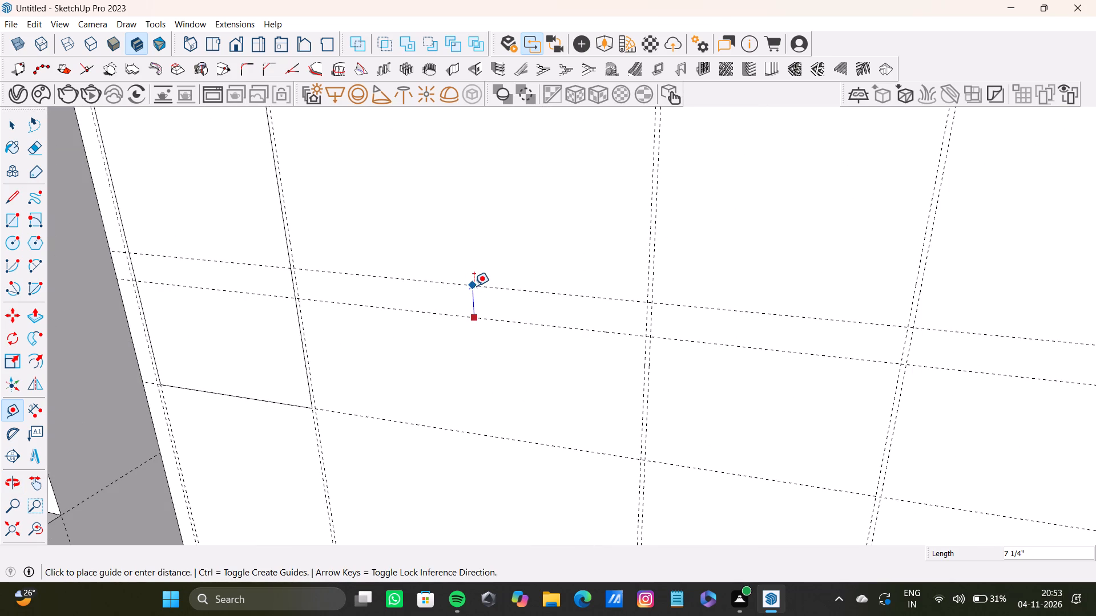
pyautogui.press('0')
pyautogui.press('.')
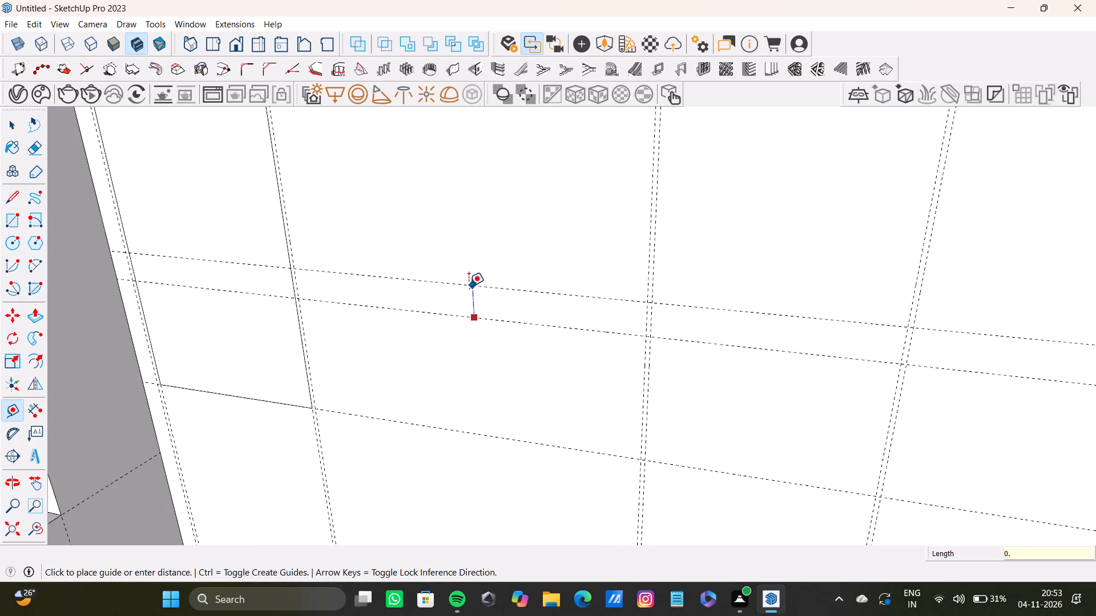
pyautogui.press('8')
pyautogui.hotkey('shift', '"')
pyautogui.press('Return')
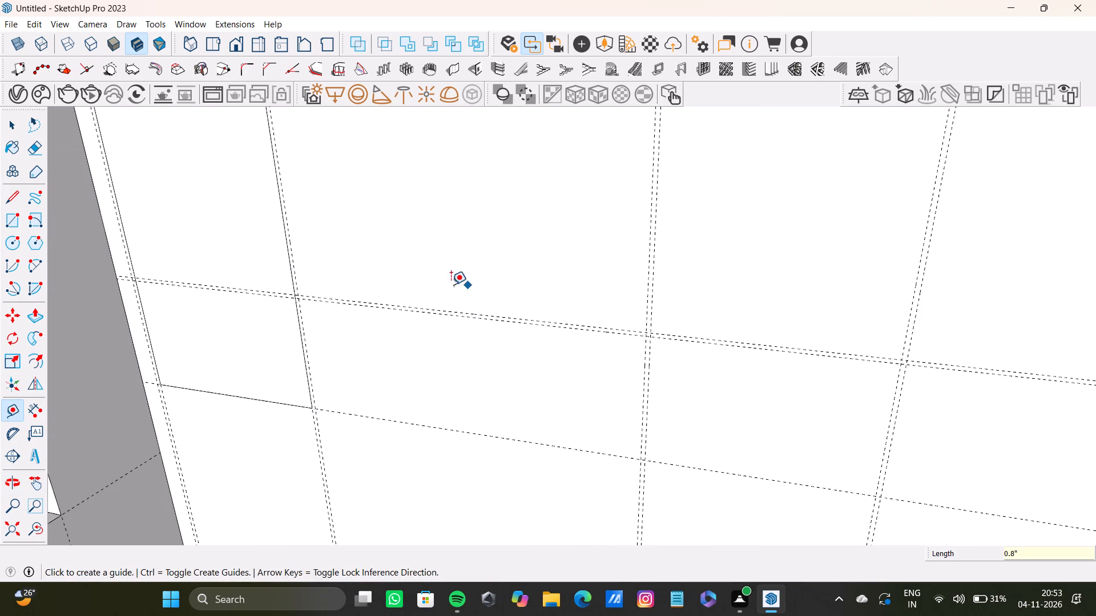
# Draw a rectangle between the second and third vertical guide pairs, from the upper horizontal guide to the top line of the middle pair.
pyautogui.scroll(-7, 376, 260)
pyautogui.keyDown('shift'); pyautogui.moveTo(373, 254); pyautogui.dragTo(390, 335, button='middle'); pyautogui.keyUp('shift')
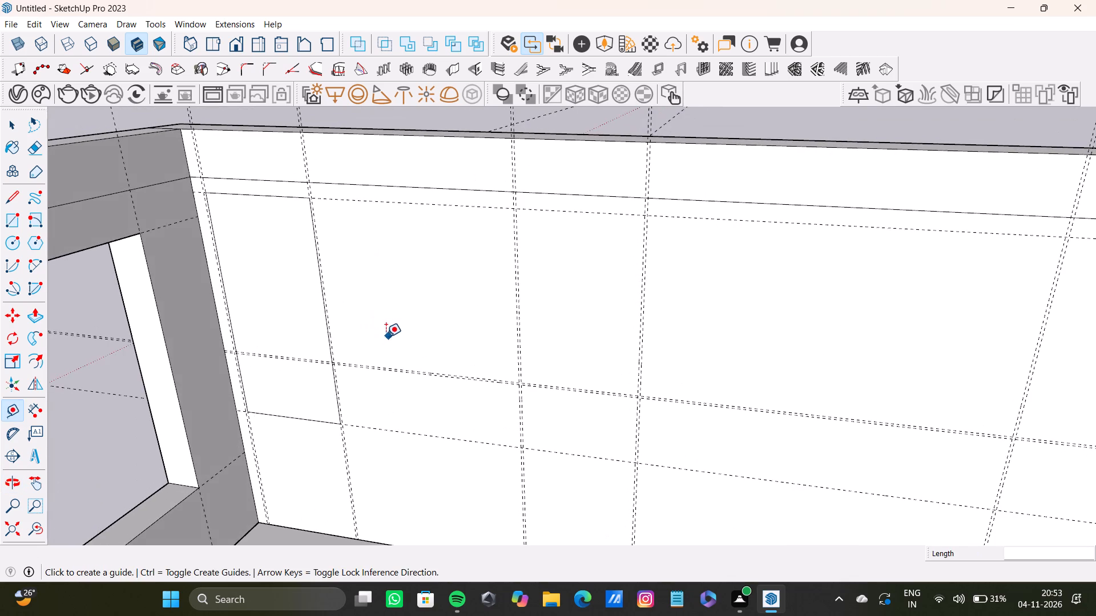
pyautogui.press('r')
pyautogui.scroll(14, 377, 219)
pyautogui.click(255, 202)
pyautogui.scroll(-7, 529, 344)
pyautogui.keyDown('shift'); pyautogui.moveTo(629, 416); pyautogui.dragTo(469, 261, button='middle'); pyautogui.keyUp('shift')
pyautogui.scroll(-4, 525, 313)
pyautogui.moveTo(538, 347); pyautogui.dragTo(453, 209, button='middle')
pyautogui.scroll(1, 538, 347)
pyautogui.scroll(3, 500, 286)
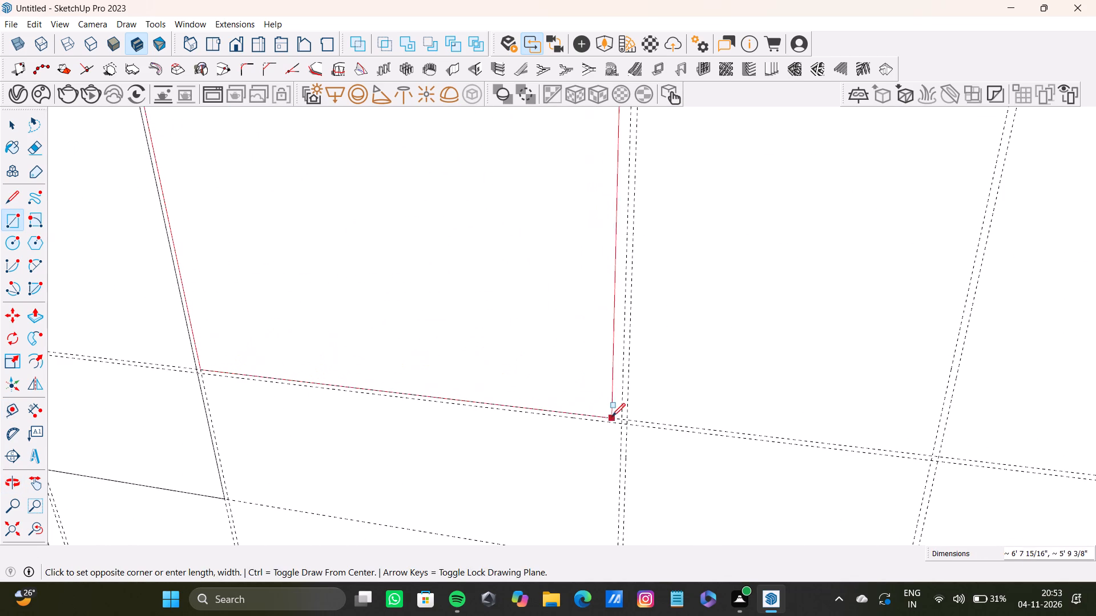
pyautogui.click(622, 417)
# Draw a rectangle in the same bay, from the bottom line of the middle horizontal pair to the lower horizontal guide.
pyautogui.keyDown('shift'); pyautogui.moveTo(440, 379); pyautogui.dragTo(497, 287, button='middle'); pyautogui.keyUp('shift')
pyautogui.scroll(10, 307, 335)
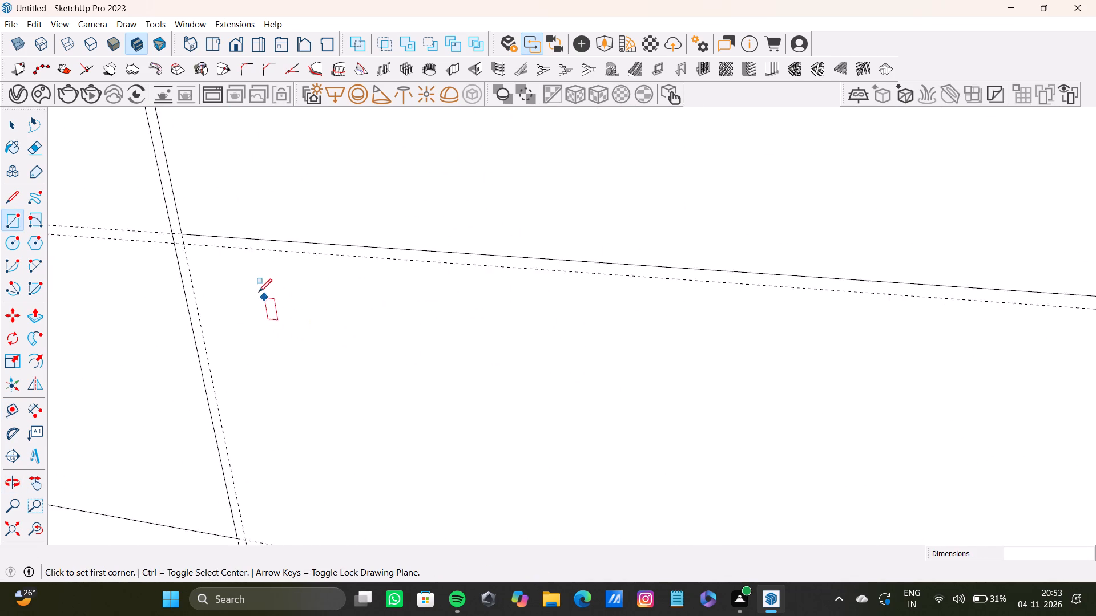
pyautogui.scroll(2, 259, 292)
pyautogui.click(158, 230)
pyautogui.scroll(-8, 381, 343)
pyautogui.keyDown('shift'); pyautogui.moveTo(645, 464); pyautogui.dragTo(491, 283, button='middle'); pyautogui.keyUp('shift')
pyautogui.scroll(-2, 719, 400)
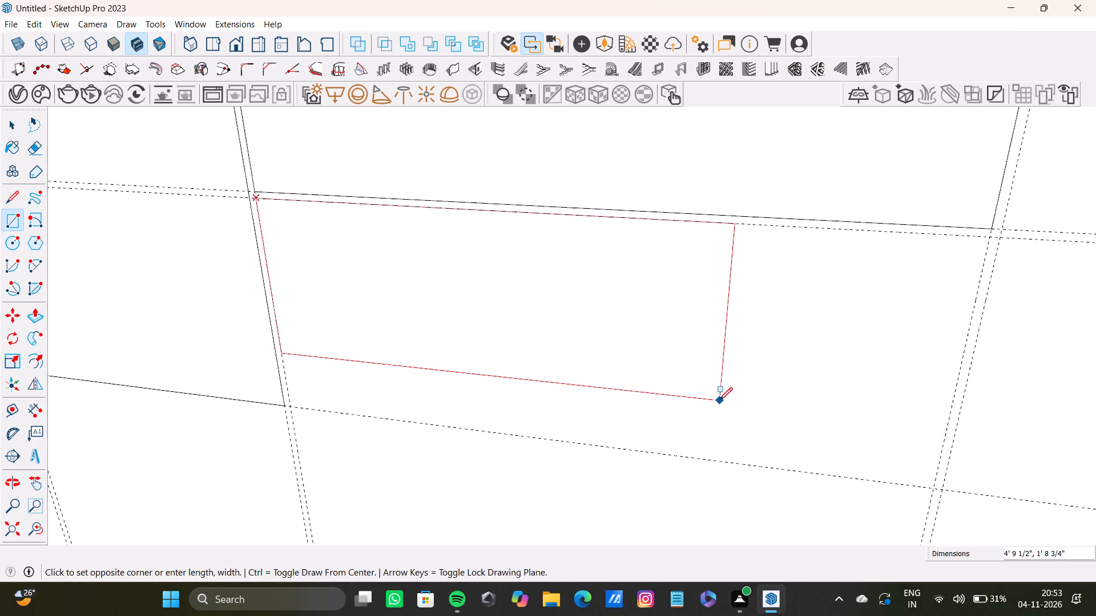
pyautogui.keyDown('shift'); pyautogui.moveTo(719, 400); pyautogui.dragTo(638, 338, button='middle'); pyautogui.keyUp('shift')
pyautogui.click(851, 425)
# Draw a full-height rectangle between the third and fourth vertical guide pairs, from the upper to the lower horizontal guide.
pyautogui.scroll(-7, 625, 319)
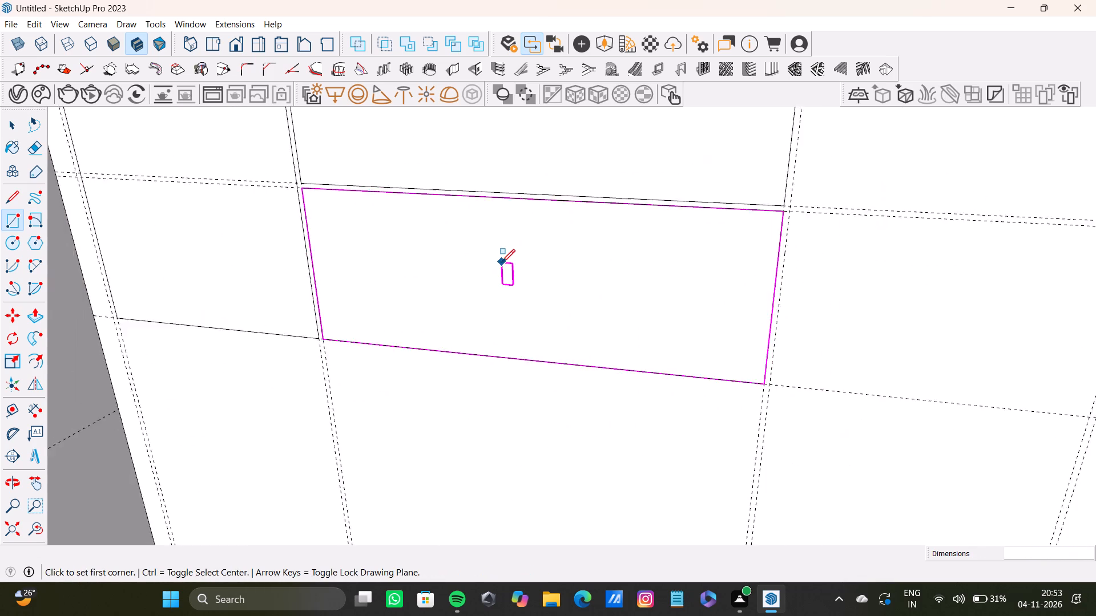
pyautogui.scroll(-2, 502, 262)
pyautogui.keyDown('shift'); pyautogui.moveTo(502, 257); pyautogui.dragTo(340, 460, button='middle'); pyautogui.keyUp('shift')
pyautogui.scroll(12, 538, 217)
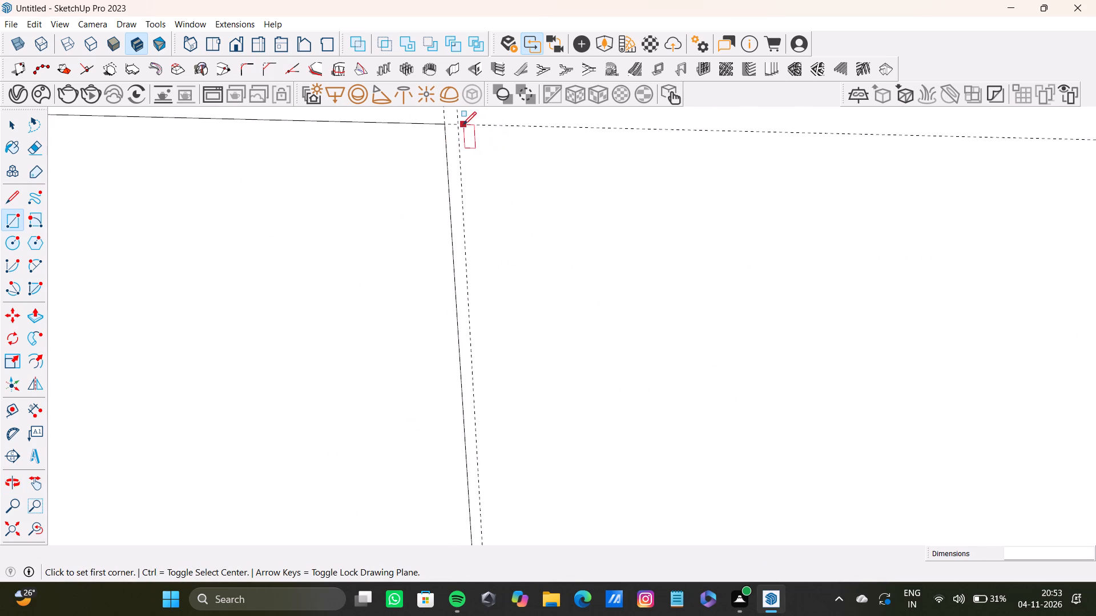
pyautogui.click(462, 125)
pyautogui.scroll(-9, 623, 283)
pyautogui.keyDown('shift'); pyautogui.moveTo(738, 372); pyautogui.dragTo(613, 230, button='middle'); pyautogui.keyUp('shift')
pyautogui.scroll(-3, 653, 282)
pyautogui.moveTo(692, 324); pyautogui.dragTo(645, 236, button='middle')
pyautogui.scroll(-1, 673, 332)
pyautogui.moveTo(674, 335); pyautogui.dragTo(642, 263, button='middle')
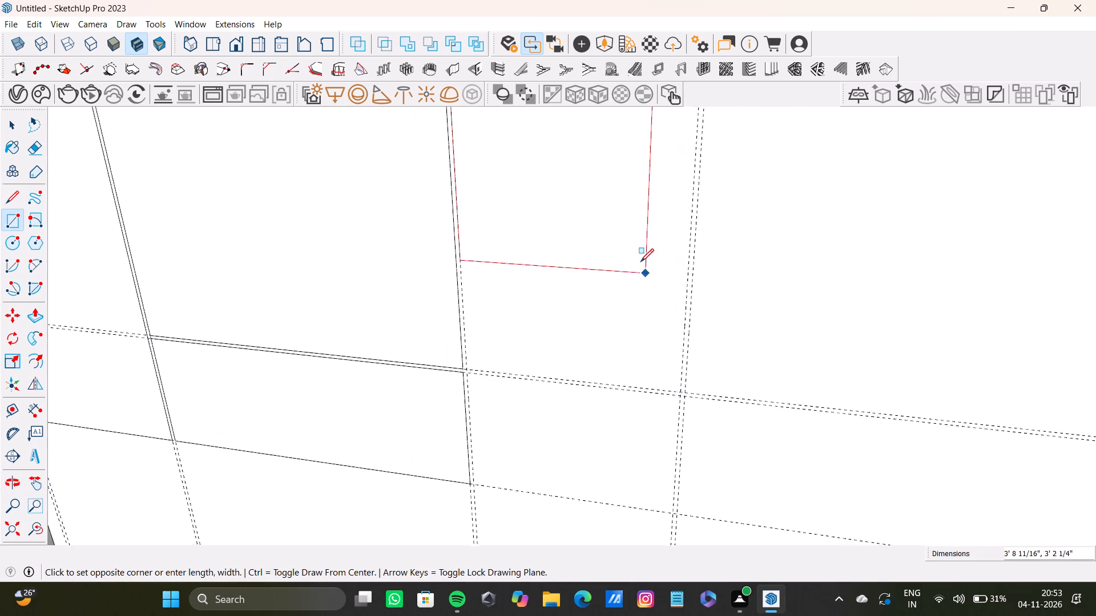
pyautogui.scroll(3, 660, 297)
pyautogui.scroll(-3, 680, 417)
pyautogui.keyDown('shift'); pyautogui.moveTo(680, 417); pyautogui.dragTo(678, 338, button='middle'); pyautogui.keyUp('shift')
pyautogui.scroll(4, 671, 416)
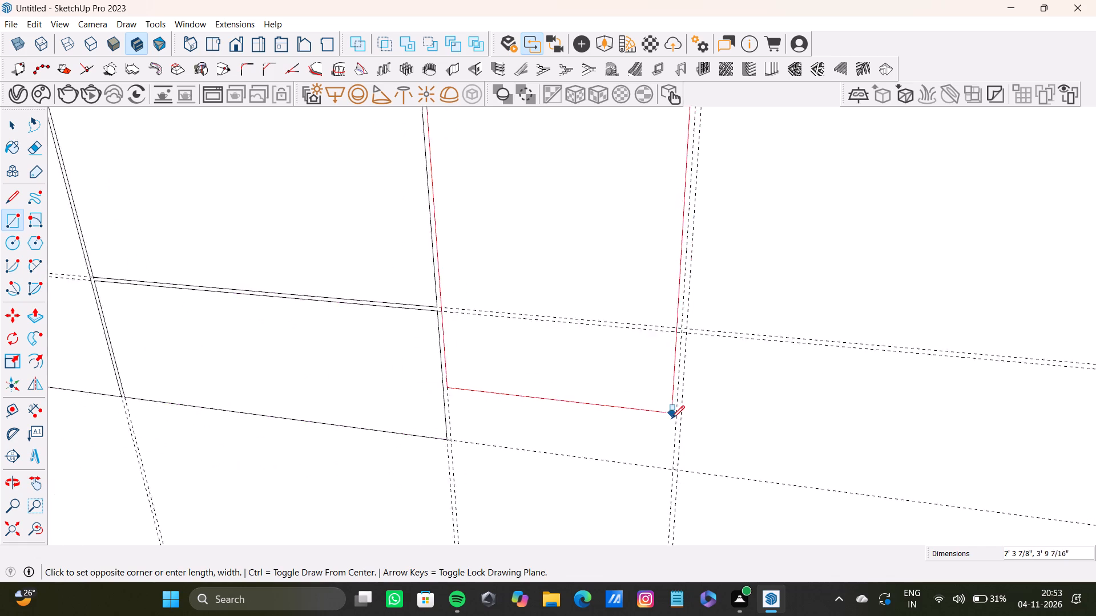
pyautogui.click(674, 489)
pyautogui.scroll(-11, 613, 443)
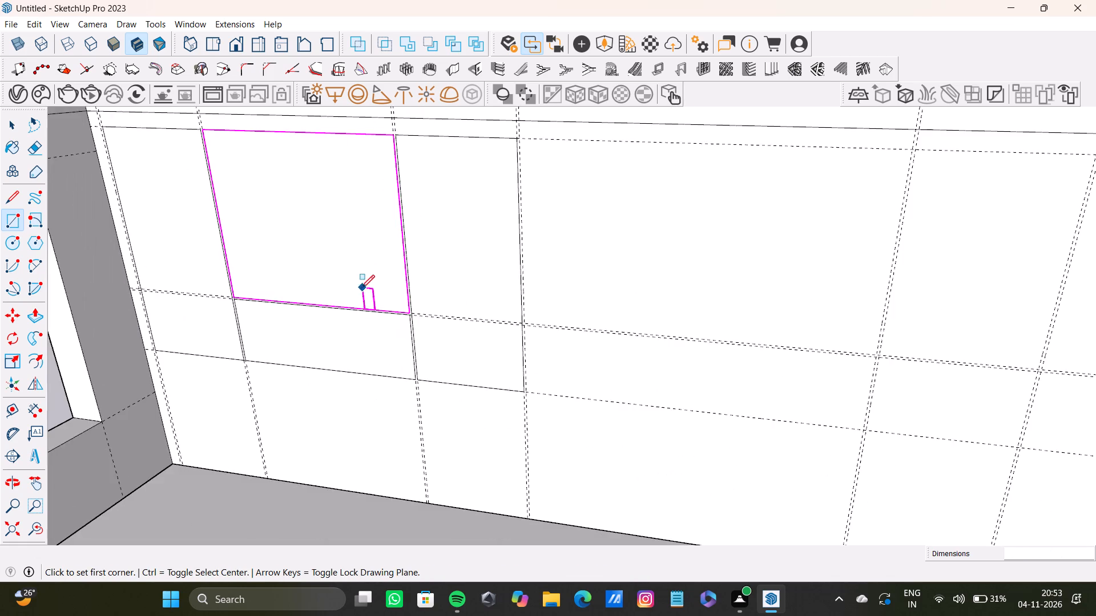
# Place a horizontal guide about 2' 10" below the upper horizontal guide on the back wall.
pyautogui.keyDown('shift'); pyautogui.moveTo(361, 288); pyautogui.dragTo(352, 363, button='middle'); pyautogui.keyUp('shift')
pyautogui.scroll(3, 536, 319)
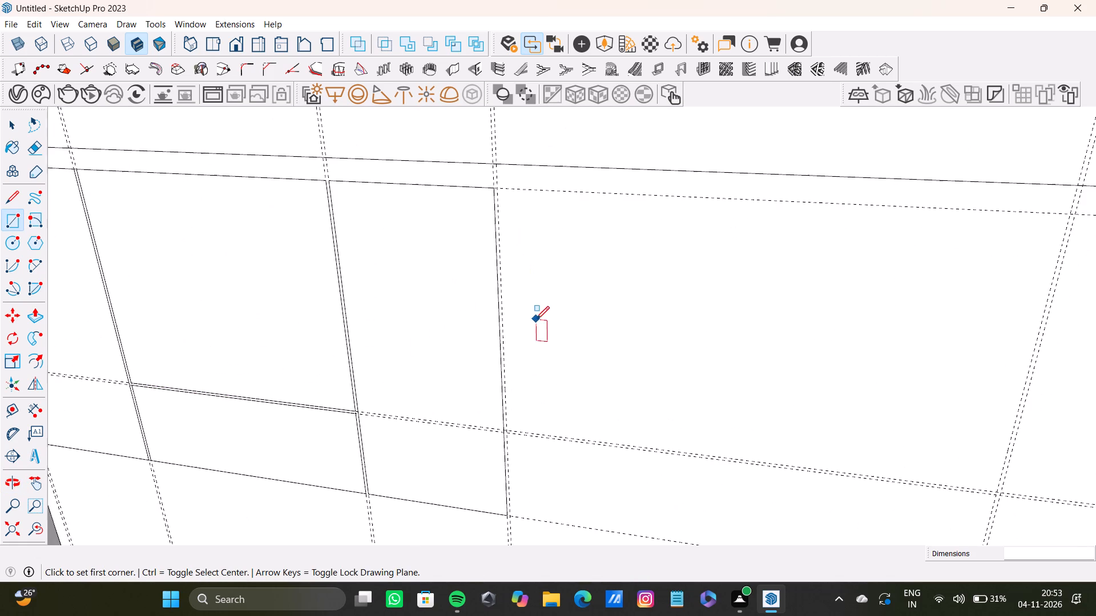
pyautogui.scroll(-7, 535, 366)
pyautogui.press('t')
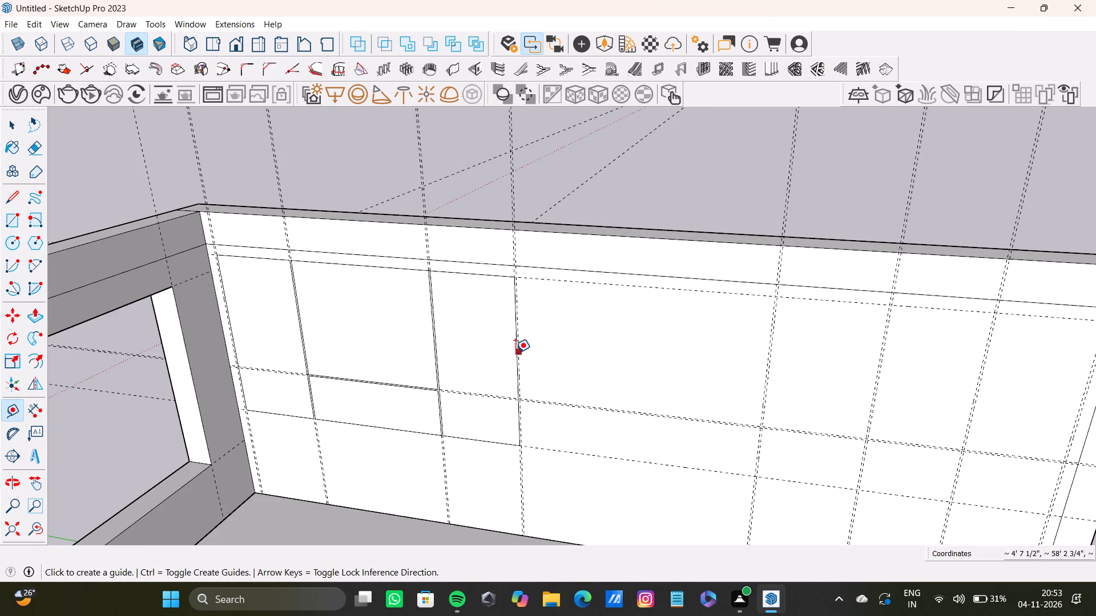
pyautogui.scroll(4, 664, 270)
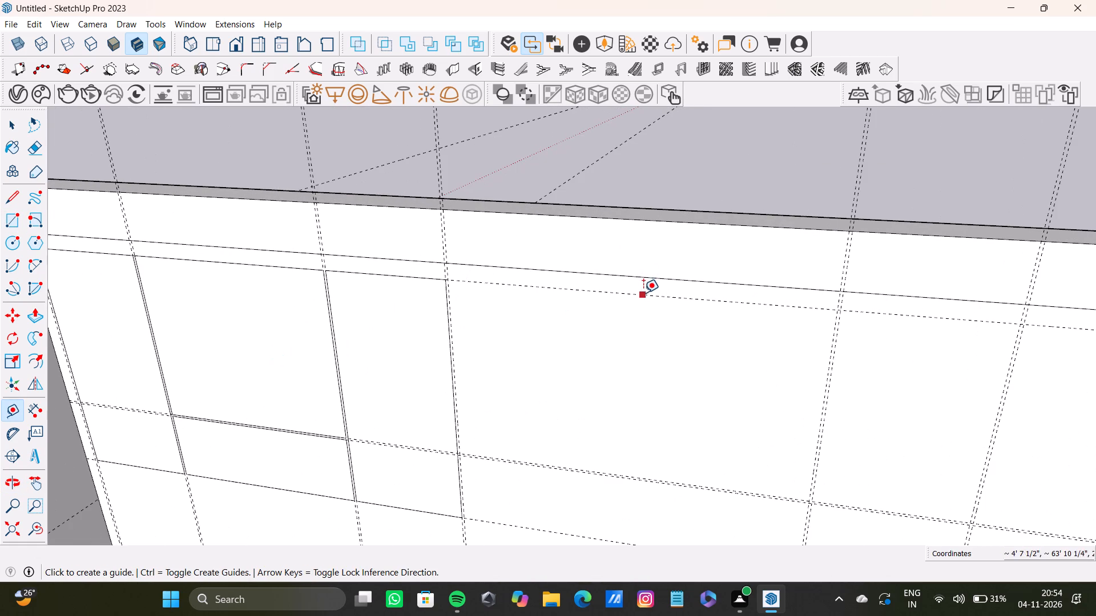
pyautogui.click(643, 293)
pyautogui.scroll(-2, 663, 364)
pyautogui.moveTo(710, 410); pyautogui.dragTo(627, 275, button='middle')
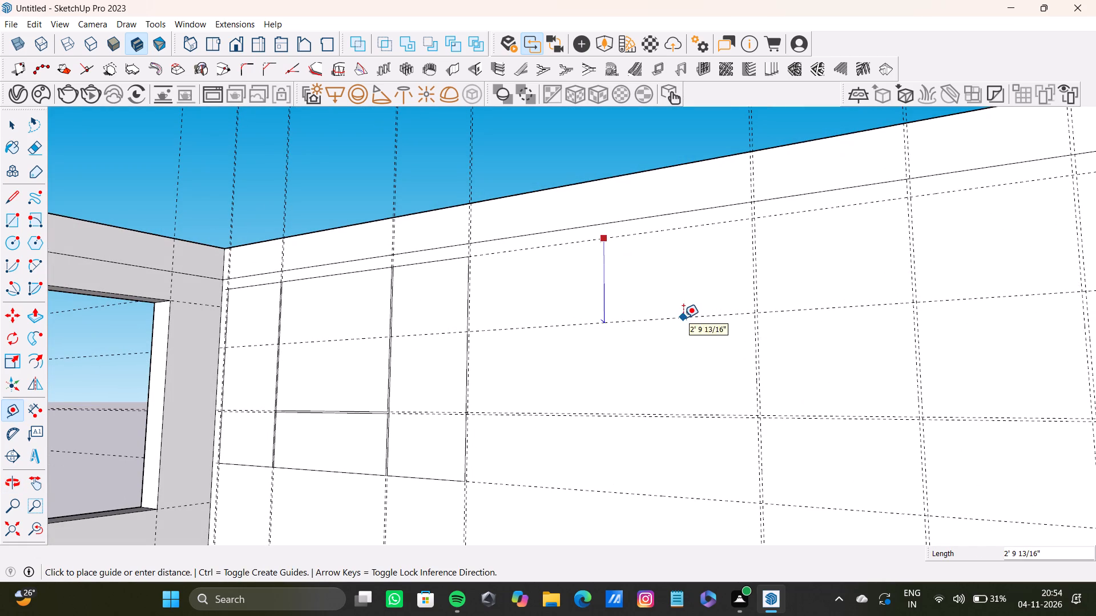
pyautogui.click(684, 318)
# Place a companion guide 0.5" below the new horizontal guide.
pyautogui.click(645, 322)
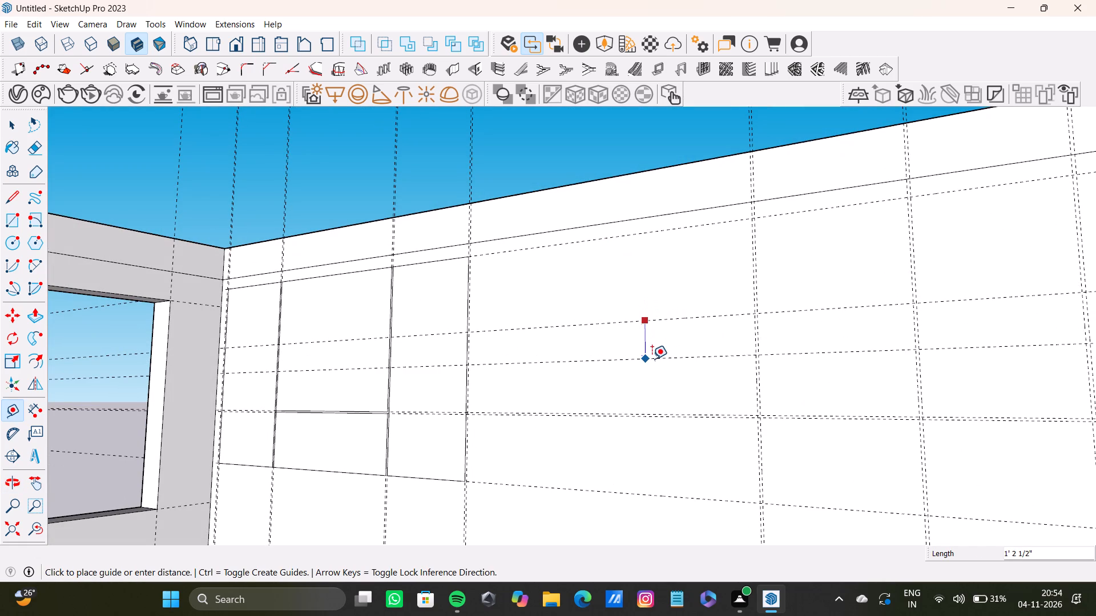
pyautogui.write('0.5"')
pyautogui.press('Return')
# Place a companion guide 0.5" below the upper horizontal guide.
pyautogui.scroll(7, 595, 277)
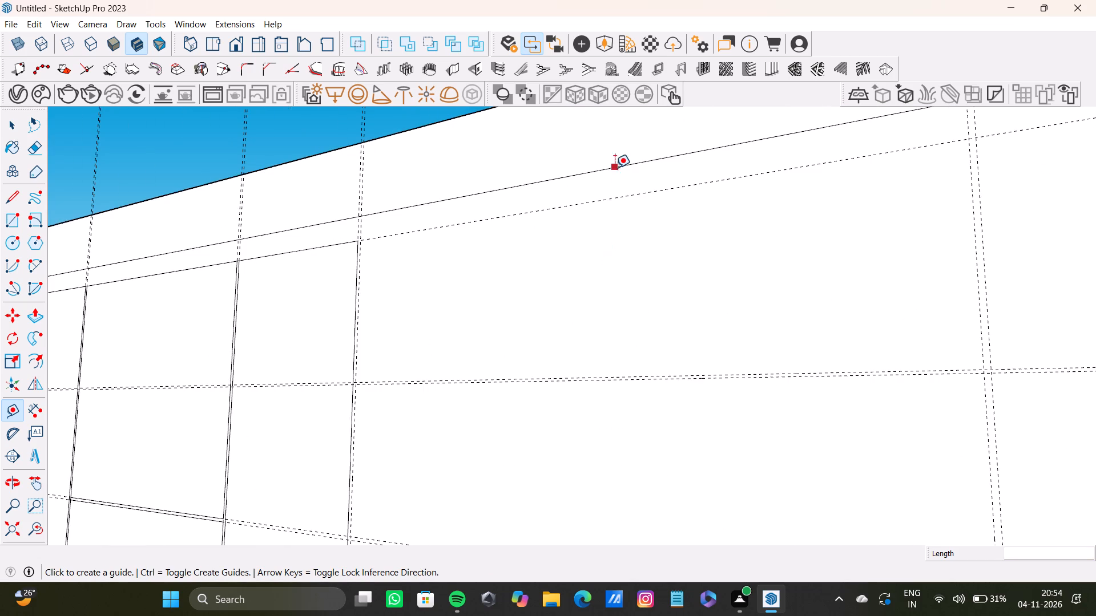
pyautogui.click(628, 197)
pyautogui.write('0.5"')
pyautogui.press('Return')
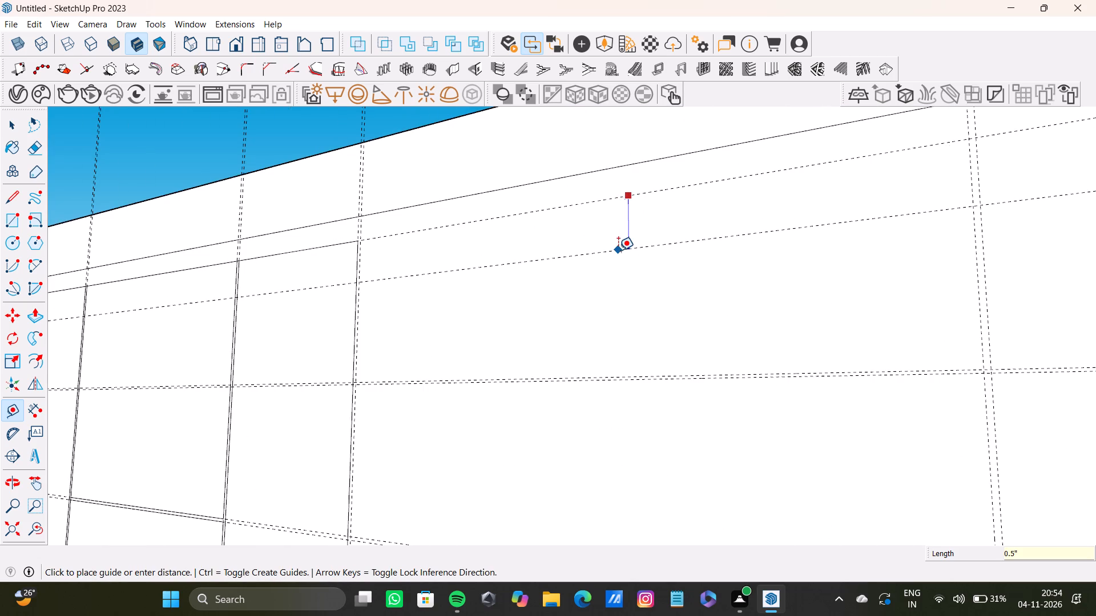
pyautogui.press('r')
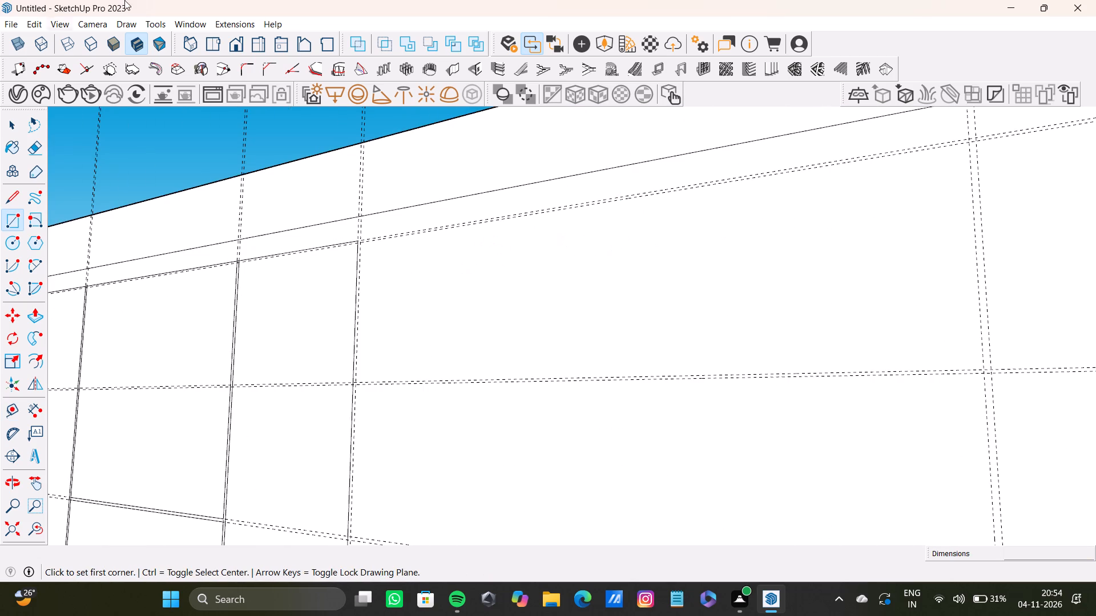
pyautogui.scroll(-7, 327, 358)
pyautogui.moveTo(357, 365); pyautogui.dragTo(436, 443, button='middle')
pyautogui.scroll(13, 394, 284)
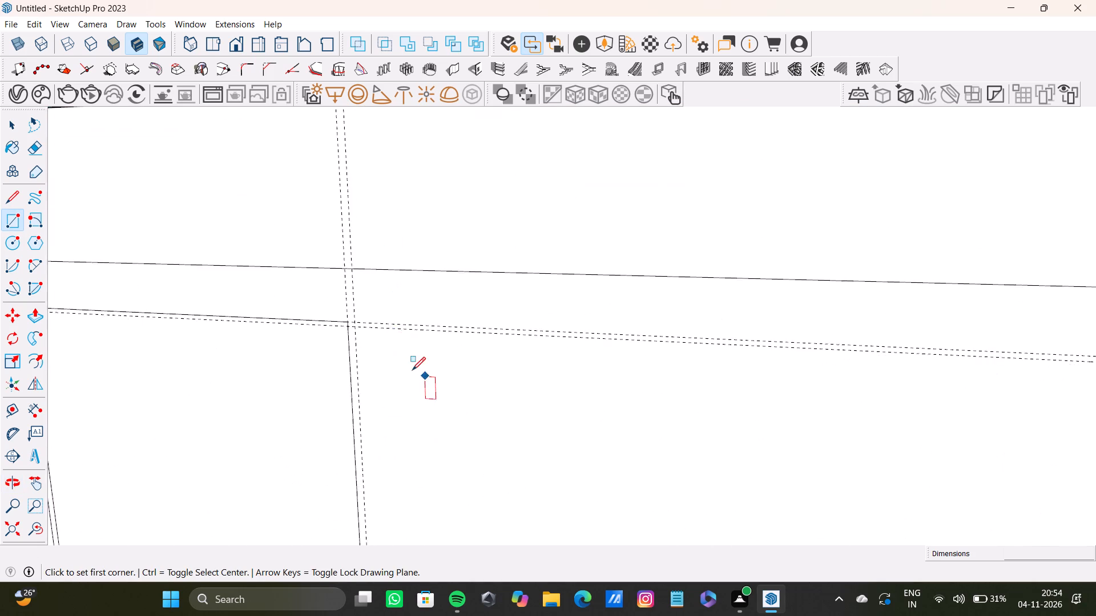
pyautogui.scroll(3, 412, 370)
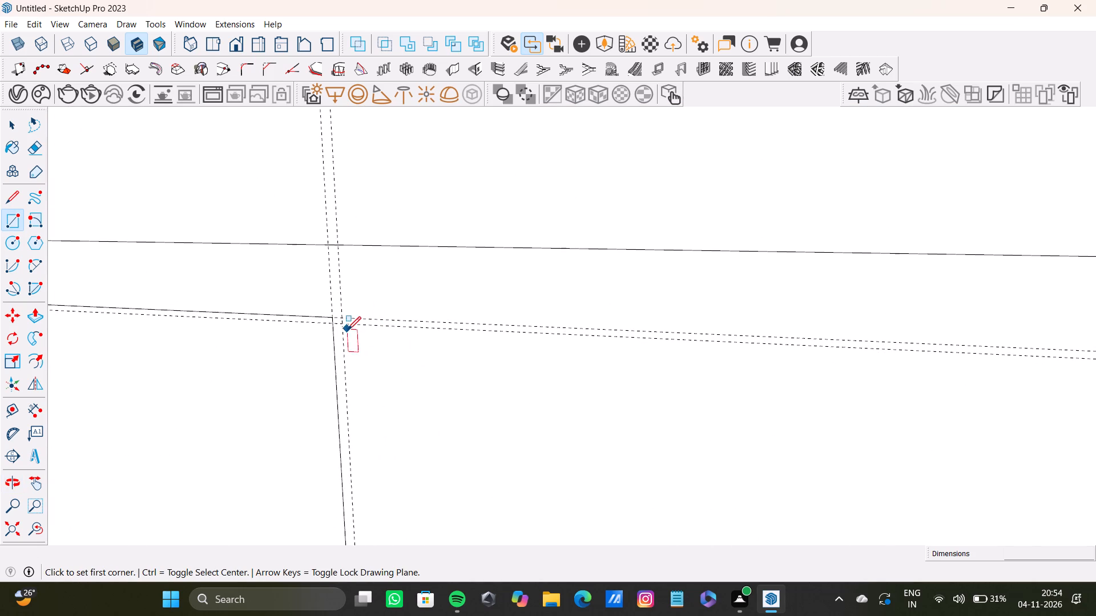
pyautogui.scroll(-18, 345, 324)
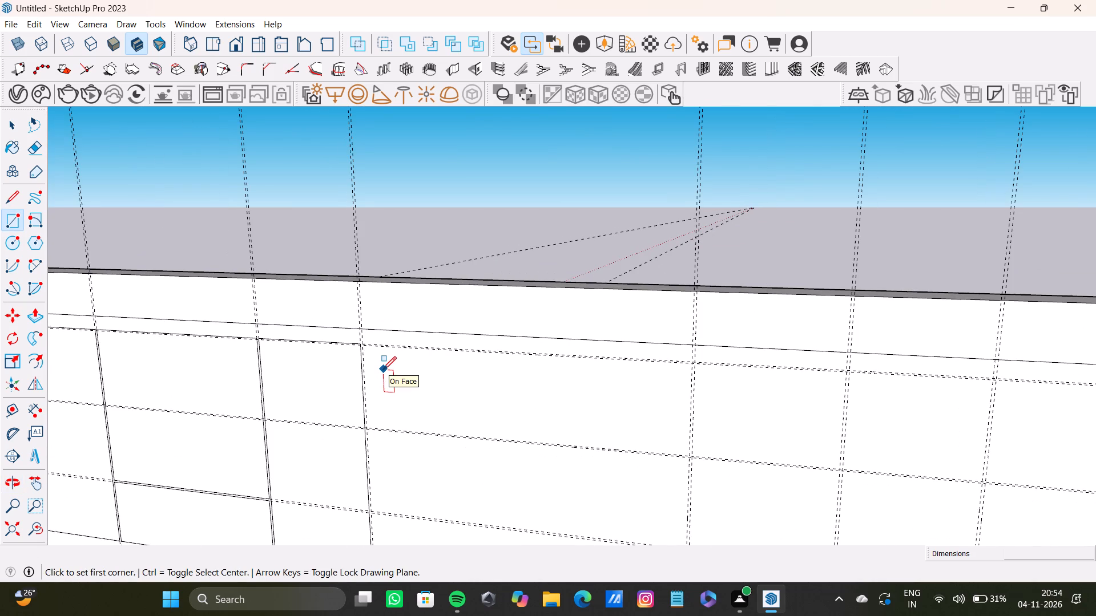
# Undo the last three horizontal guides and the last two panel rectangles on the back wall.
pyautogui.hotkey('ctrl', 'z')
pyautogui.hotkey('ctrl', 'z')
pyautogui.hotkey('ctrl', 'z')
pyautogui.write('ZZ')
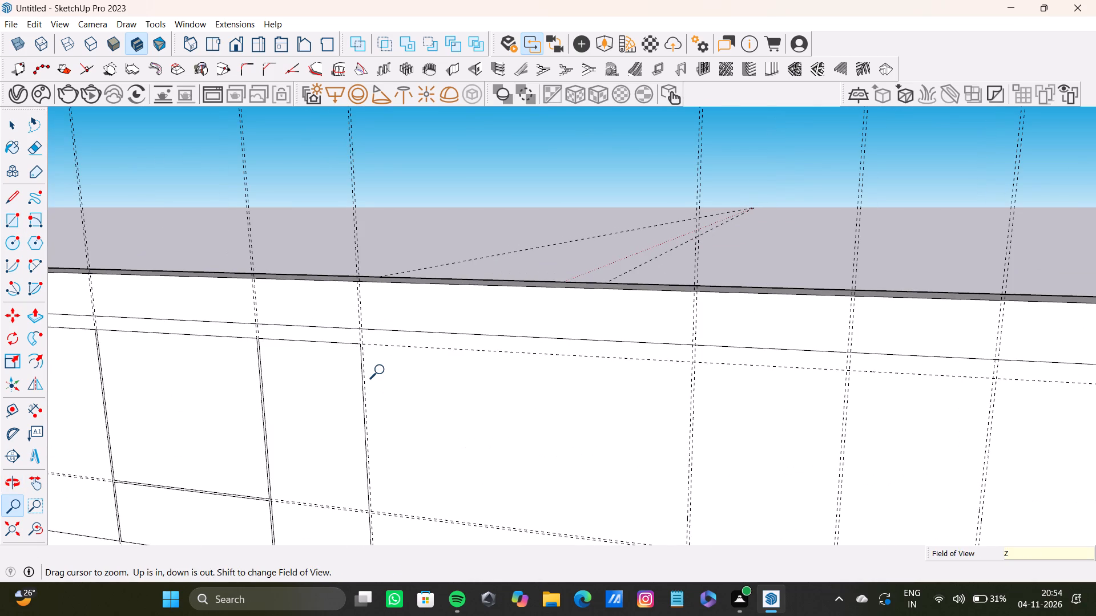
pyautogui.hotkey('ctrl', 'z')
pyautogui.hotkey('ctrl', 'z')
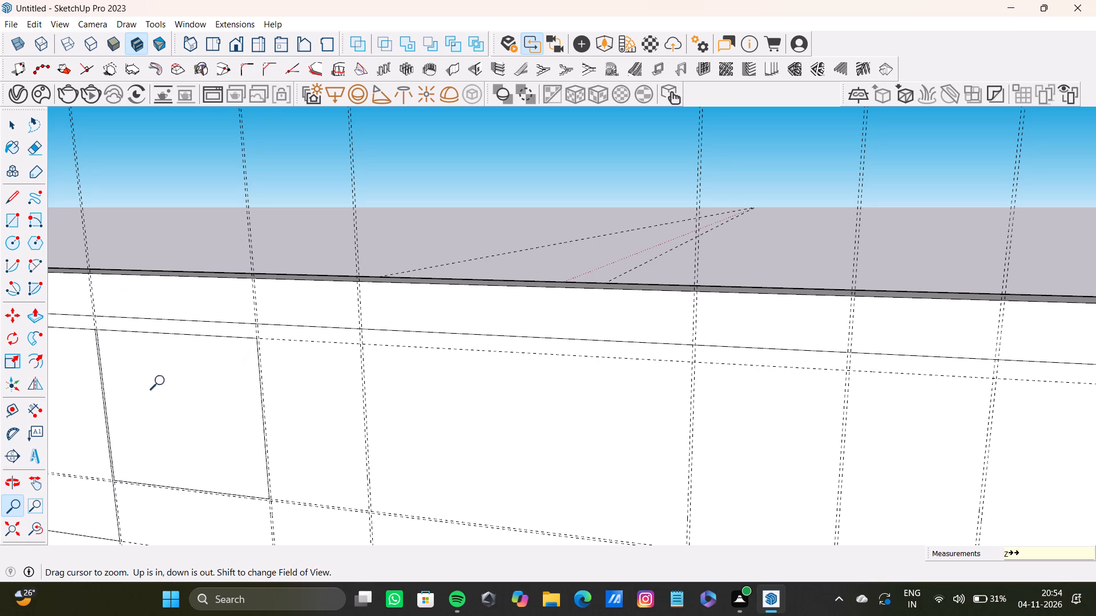
# Redraw the rectangle between the second and third vertical guide pairs, from the middle pair's bottom line to the lower horizontal guide.
pyautogui.scroll(4, 240, 430)
pyautogui.scroll(-1, 229, 415)
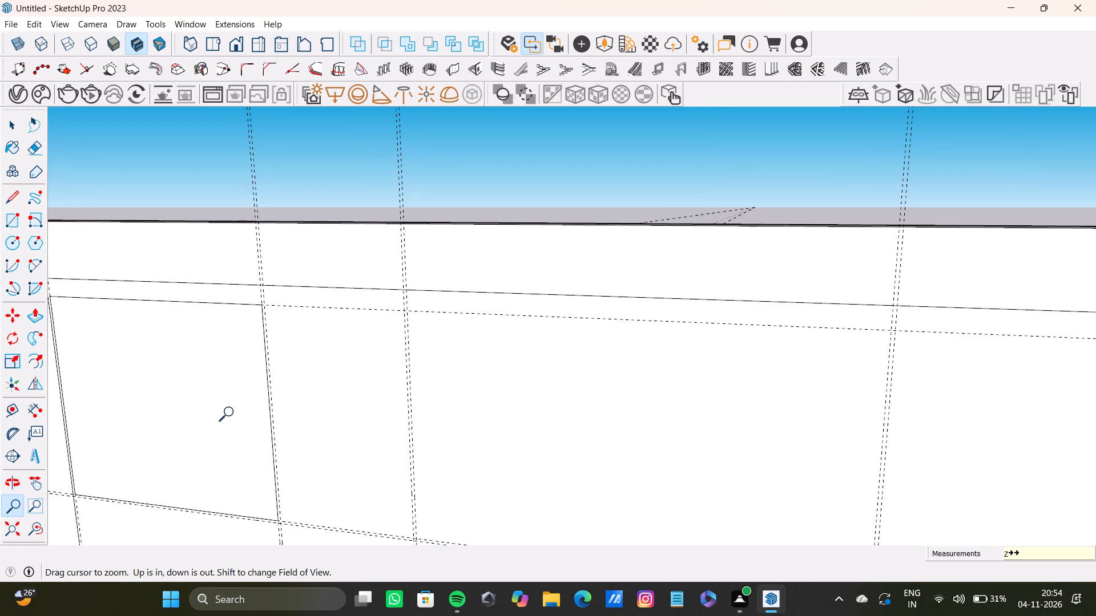
pyautogui.scroll(-4, 240, 345)
pyautogui.keyDown('shift'); pyautogui.moveTo(240, 413); pyautogui.dragTo(524, 281, button='middle'); pyautogui.keyUp('shift')
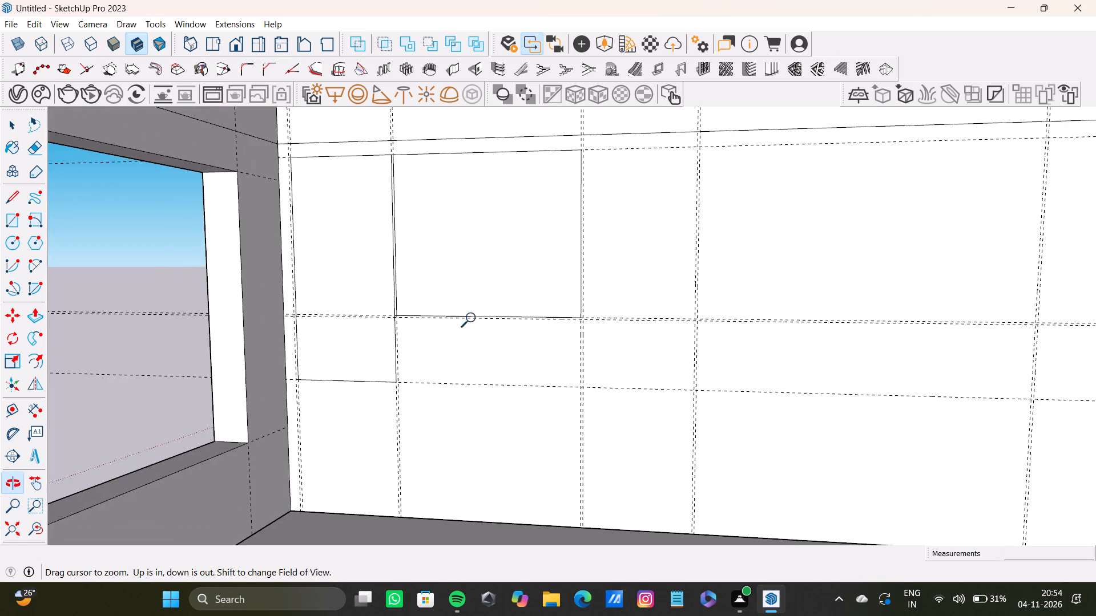
pyautogui.scroll(14, 450, 329)
pyautogui.press('r')
pyautogui.scroll(7, 340, 310)
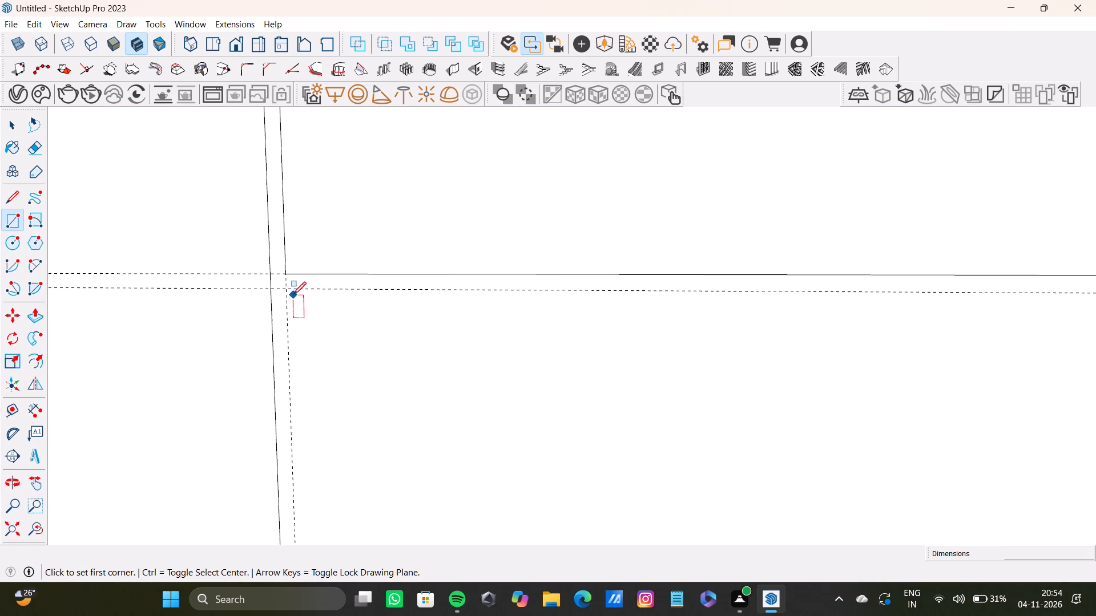
pyautogui.click(288, 290)
pyautogui.scroll(-7, 613, 379)
pyautogui.keyDown('shift'); pyautogui.moveTo(818, 468); pyautogui.dragTo(469, 289, button='middle'); pyautogui.keyUp('shift')
pyautogui.scroll(-3, 623, 354)
pyautogui.keyDown('shift'); pyautogui.moveTo(710, 392); pyautogui.dragTo(492, 270, button='middle'); pyautogui.keyUp('shift')
pyautogui.scroll(-3, 656, 341)
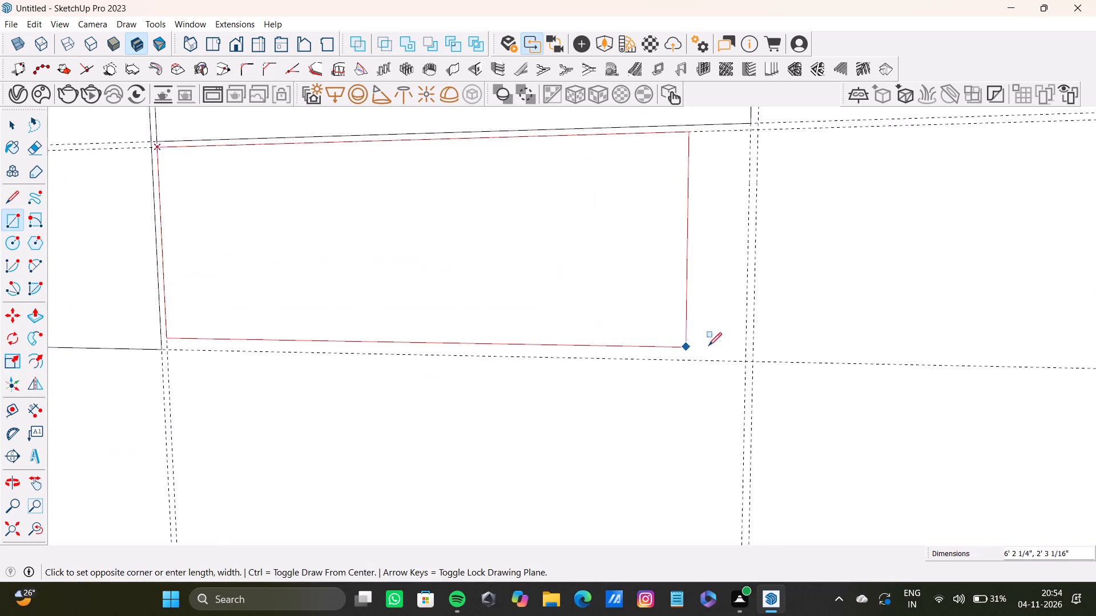
pyautogui.click(744, 358)
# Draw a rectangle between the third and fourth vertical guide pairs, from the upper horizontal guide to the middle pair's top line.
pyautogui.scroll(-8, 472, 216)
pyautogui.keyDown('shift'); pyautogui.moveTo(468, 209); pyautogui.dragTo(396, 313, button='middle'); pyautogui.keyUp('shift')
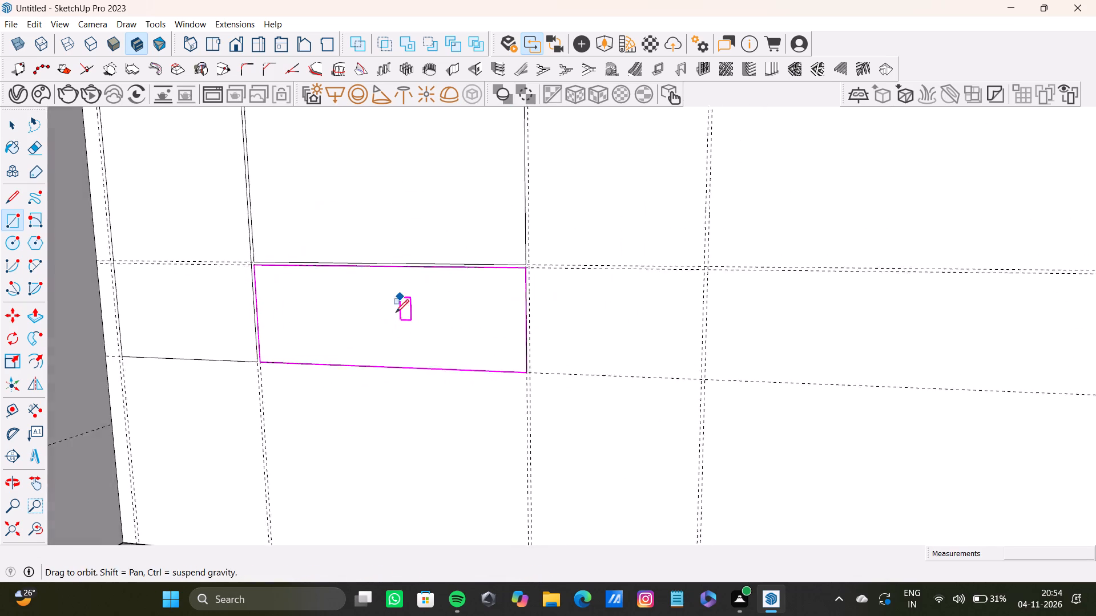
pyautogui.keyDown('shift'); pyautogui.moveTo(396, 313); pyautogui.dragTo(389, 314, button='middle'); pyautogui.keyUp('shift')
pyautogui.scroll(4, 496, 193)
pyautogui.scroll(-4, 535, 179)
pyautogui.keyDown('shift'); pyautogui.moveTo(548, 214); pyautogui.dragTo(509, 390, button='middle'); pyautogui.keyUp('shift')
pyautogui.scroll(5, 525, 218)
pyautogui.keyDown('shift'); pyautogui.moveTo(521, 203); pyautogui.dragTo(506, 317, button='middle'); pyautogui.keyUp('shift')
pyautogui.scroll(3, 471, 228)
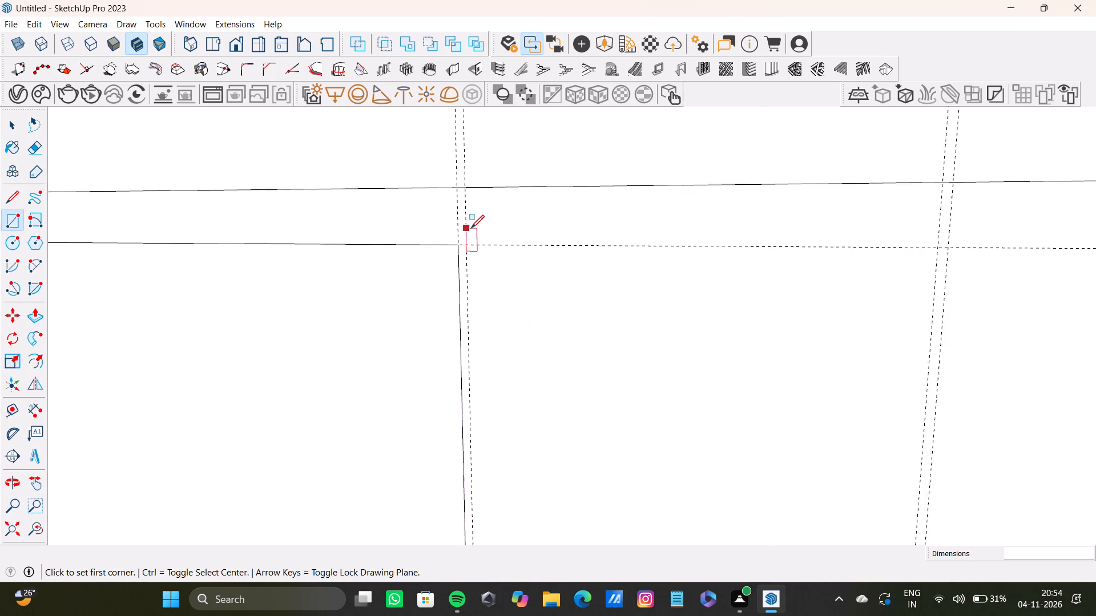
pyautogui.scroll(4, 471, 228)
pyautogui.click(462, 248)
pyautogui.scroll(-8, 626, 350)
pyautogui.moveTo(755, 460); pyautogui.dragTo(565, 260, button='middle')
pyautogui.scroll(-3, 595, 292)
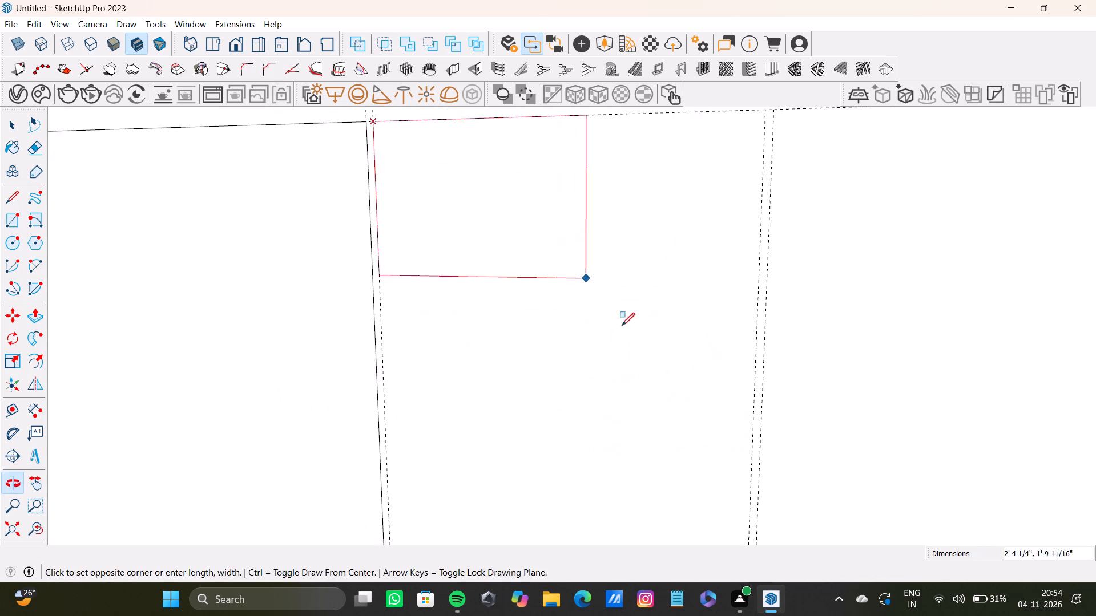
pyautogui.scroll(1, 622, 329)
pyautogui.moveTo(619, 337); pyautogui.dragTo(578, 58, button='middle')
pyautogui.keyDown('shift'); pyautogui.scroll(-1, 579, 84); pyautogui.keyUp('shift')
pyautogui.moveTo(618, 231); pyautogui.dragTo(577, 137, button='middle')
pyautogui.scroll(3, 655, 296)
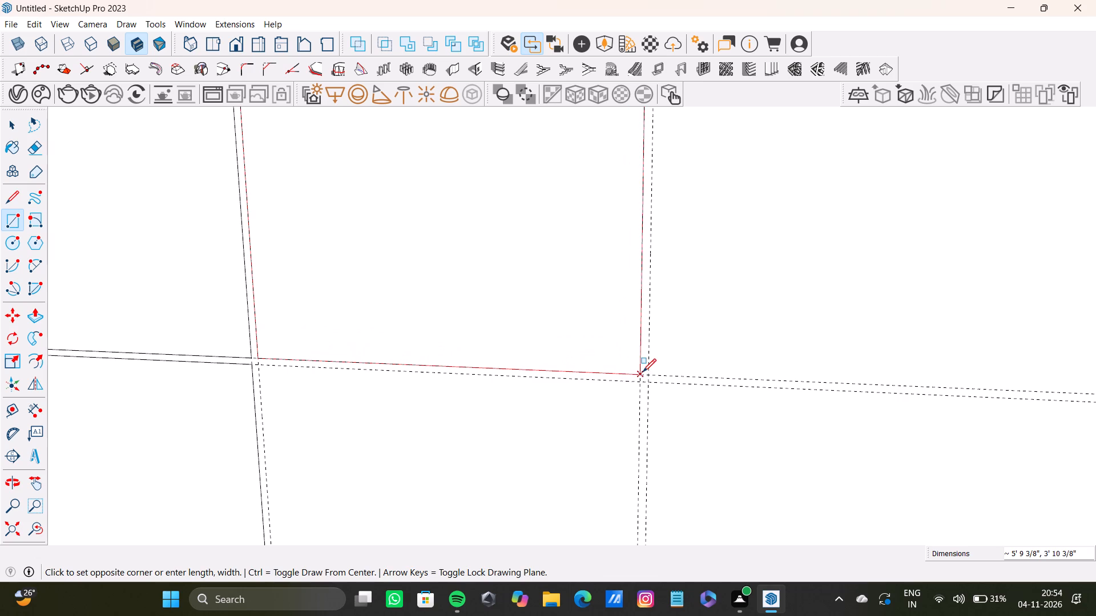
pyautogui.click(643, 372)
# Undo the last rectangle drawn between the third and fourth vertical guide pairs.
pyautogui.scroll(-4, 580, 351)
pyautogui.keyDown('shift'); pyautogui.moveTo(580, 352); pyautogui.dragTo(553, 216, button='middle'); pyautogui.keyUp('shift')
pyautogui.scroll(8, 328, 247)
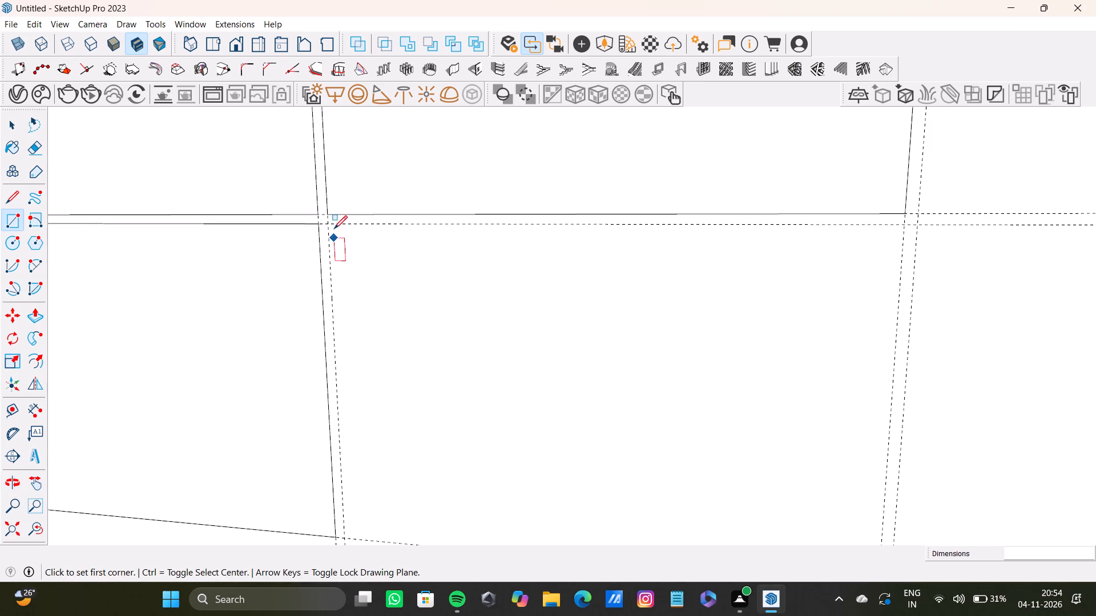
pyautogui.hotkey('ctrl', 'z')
# Draw a full-height rectangle between the third and fourth vertical guide pairs, from the upper to the lower horizontal guide.
pyautogui.scroll(-8, 482, 247)
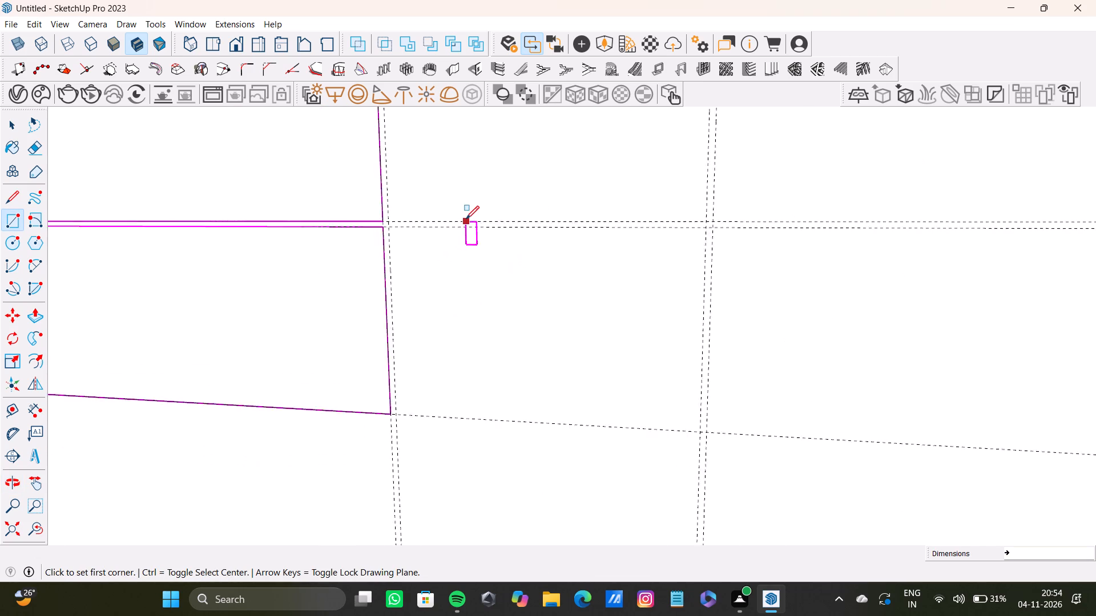
pyautogui.keyDown('shift'); pyautogui.moveTo(466, 219); pyautogui.dragTo(476, 405, button='middle'); pyautogui.keyUp('shift')
pyautogui.scroll(-5, 448, 296)
pyautogui.keyDown('shift'); pyautogui.moveTo(448, 287); pyautogui.dragTo(432, 416, button='middle'); pyautogui.keyUp('shift')
pyautogui.scroll(8, 405, 275)
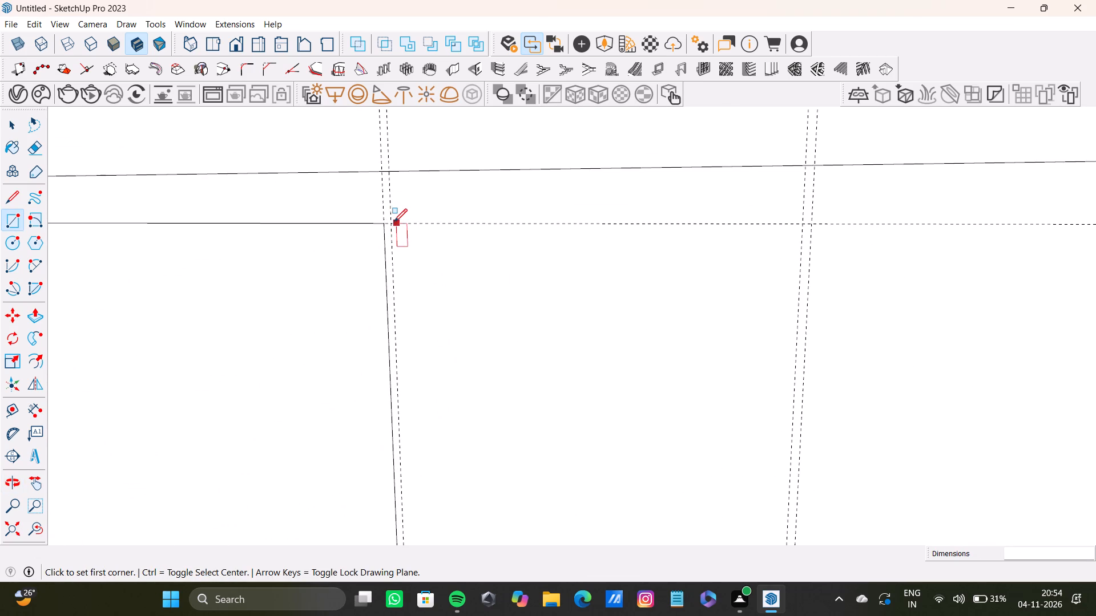
pyautogui.click(392, 222)
pyautogui.scroll(-4, 769, 488)
pyautogui.keyDown('shift'); pyautogui.moveTo(755, 508); pyautogui.dragTo(599, 142, button='middle'); pyautogui.keyUp('shift')
pyautogui.scroll(-3, 678, 238)
pyautogui.keyDown('shift'); pyautogui.moveTo(668, 300); pyautogui.dragTo(605, 151, button='middle'); pyautogui.keyUp('shift')
pyautogui.scroll(5, 598, 246)
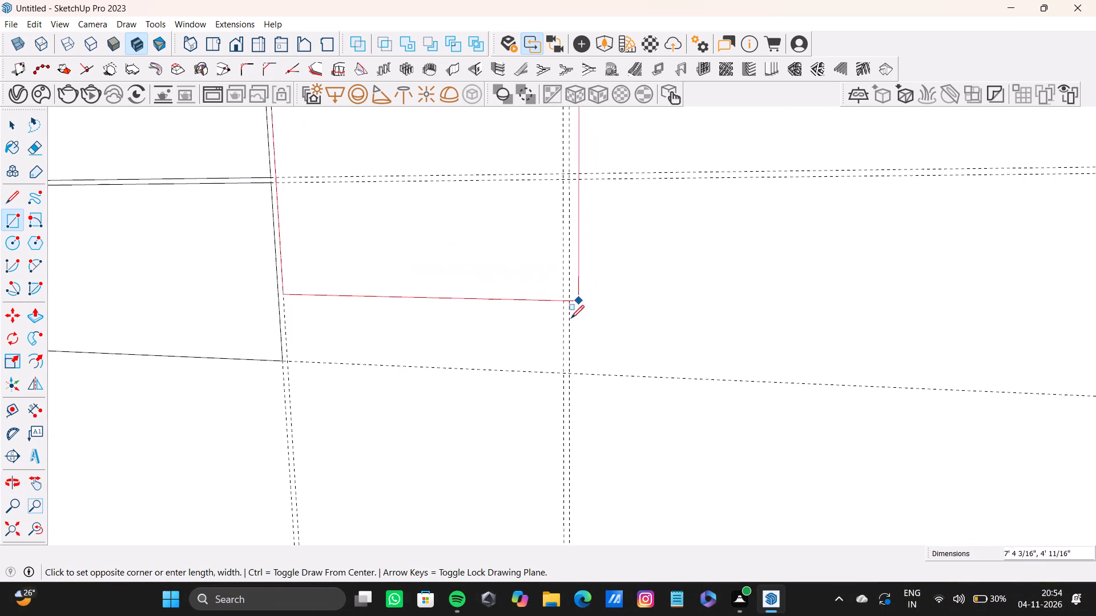
pyautogui.scroll(1, 571, 318)
pyautogui.click(559, 384)
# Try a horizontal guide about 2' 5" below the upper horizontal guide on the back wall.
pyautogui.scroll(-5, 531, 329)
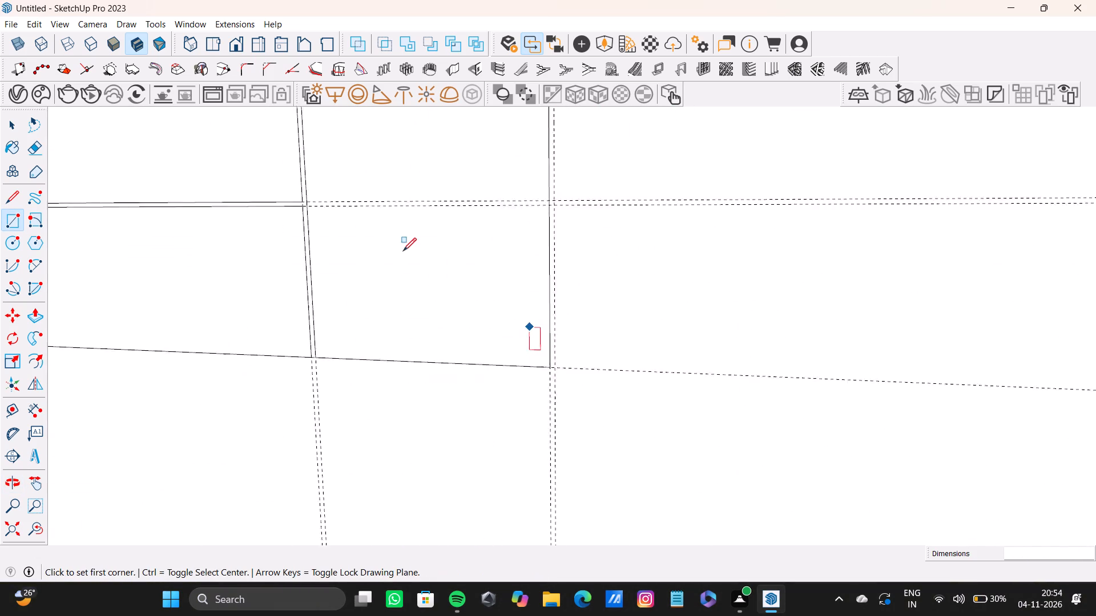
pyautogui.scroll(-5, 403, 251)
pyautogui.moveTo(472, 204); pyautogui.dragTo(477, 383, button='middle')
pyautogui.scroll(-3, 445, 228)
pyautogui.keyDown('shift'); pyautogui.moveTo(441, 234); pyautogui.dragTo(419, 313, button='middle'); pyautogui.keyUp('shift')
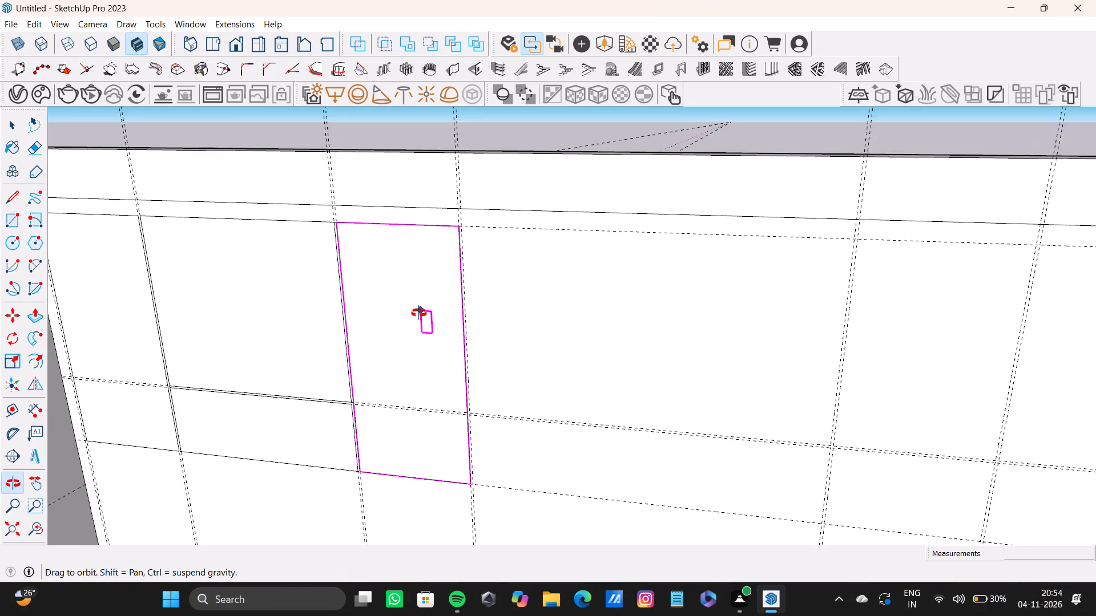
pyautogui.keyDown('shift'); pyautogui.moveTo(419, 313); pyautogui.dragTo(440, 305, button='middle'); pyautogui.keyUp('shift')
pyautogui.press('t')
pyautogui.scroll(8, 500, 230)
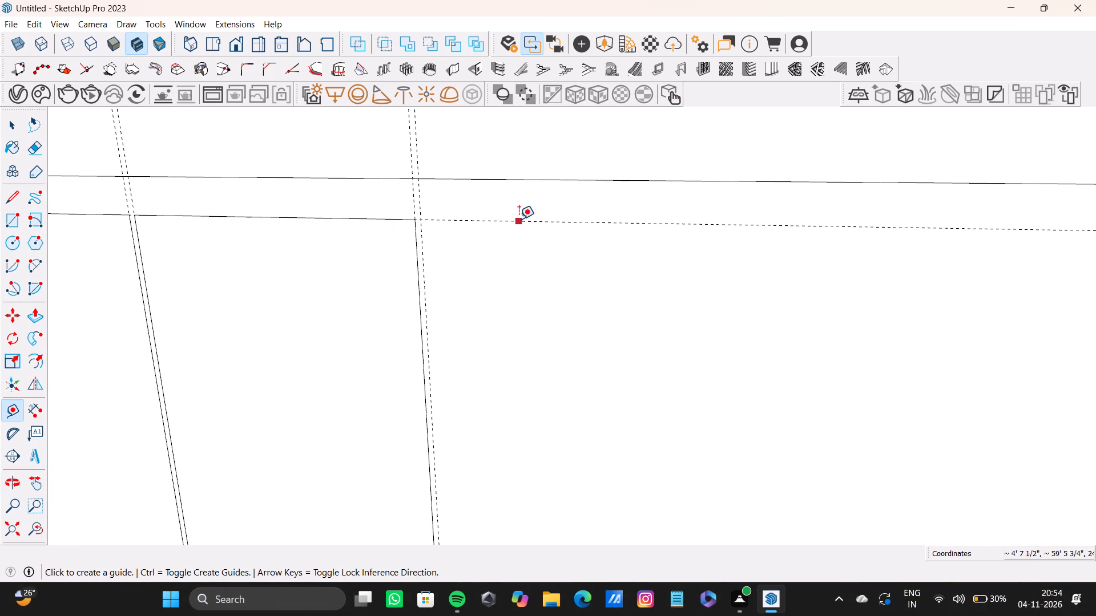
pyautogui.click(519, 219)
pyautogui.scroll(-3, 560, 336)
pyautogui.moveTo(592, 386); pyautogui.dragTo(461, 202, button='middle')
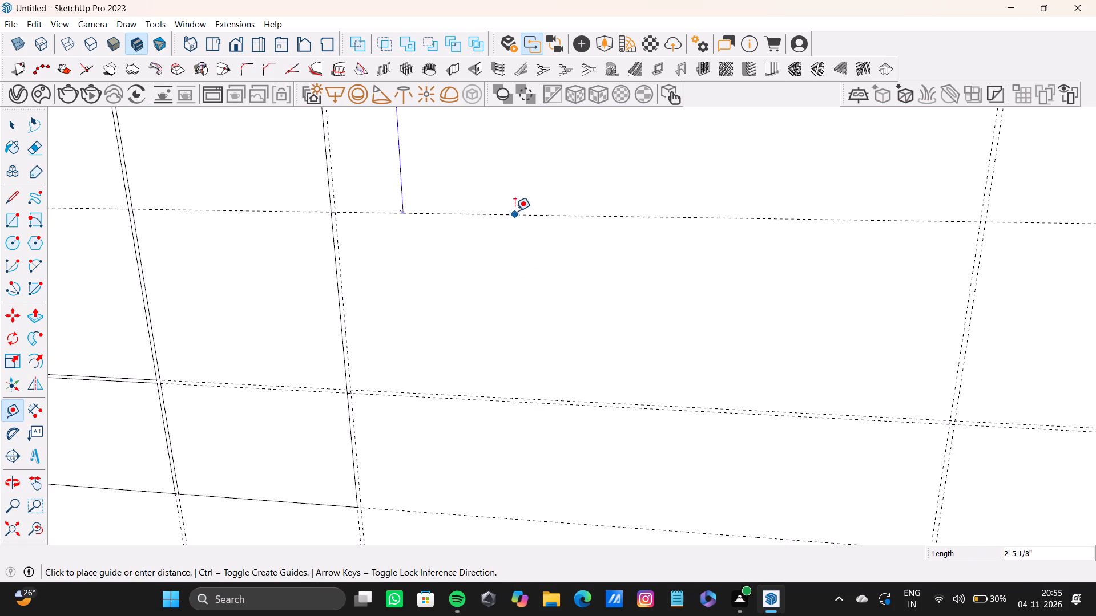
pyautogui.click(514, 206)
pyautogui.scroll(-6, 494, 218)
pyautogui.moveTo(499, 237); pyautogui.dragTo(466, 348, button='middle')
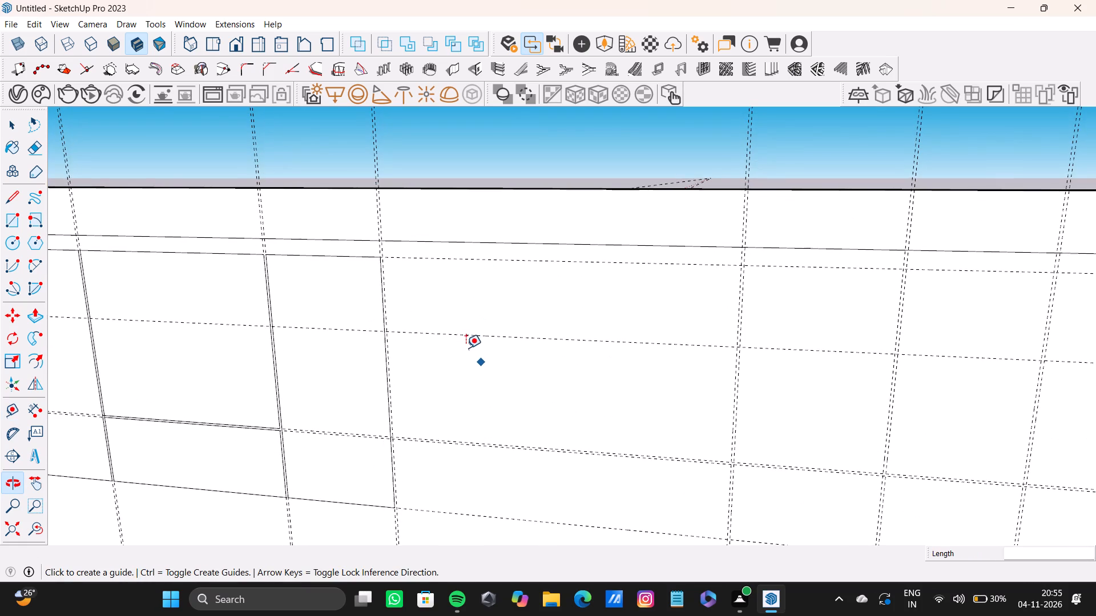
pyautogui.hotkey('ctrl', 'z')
# Place a horizontal guide about 2' 11" below the upper horizontal guide on the back wall.
pyautogui.click(494, 260)
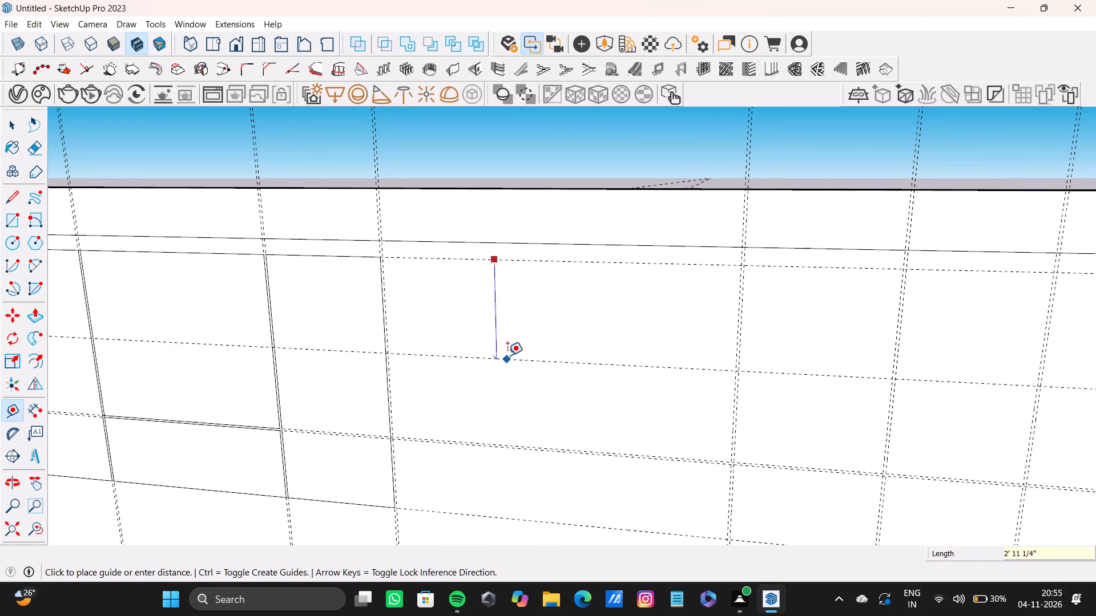
pyautogui.doubleClick(510, 359)
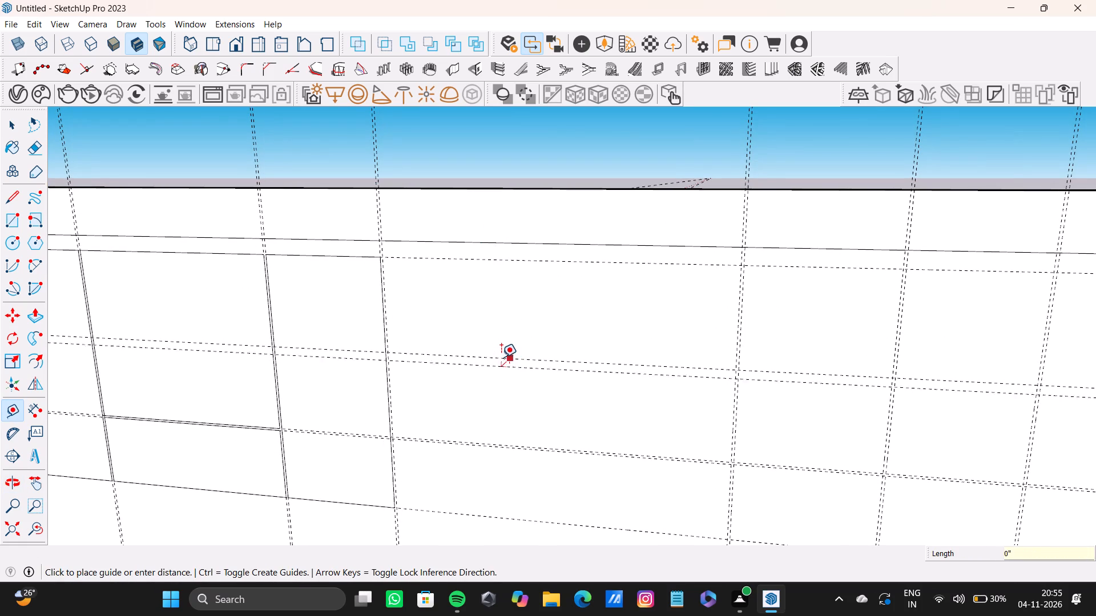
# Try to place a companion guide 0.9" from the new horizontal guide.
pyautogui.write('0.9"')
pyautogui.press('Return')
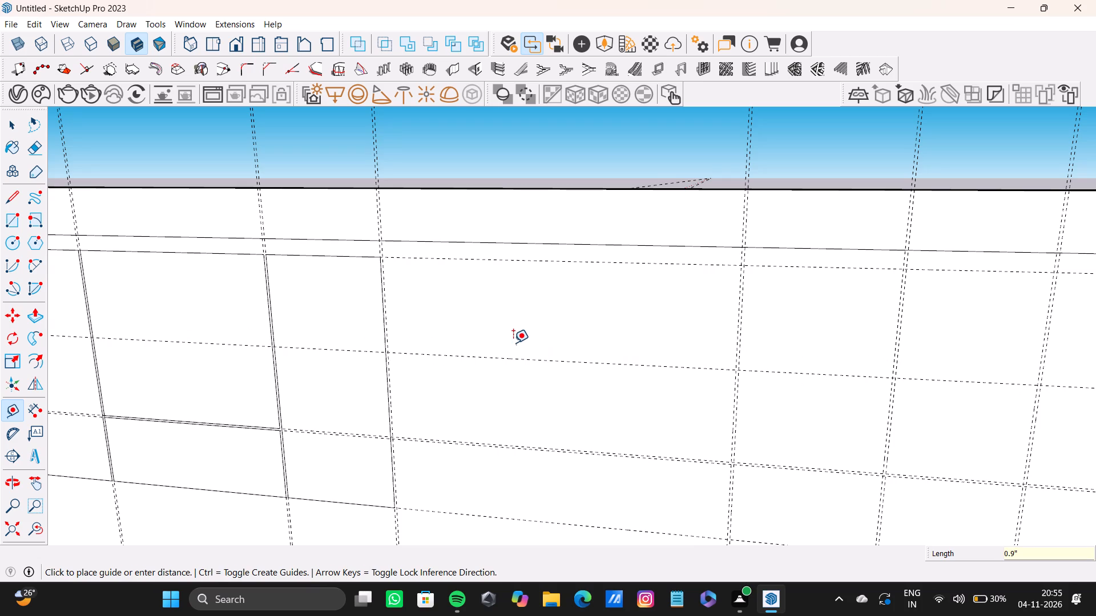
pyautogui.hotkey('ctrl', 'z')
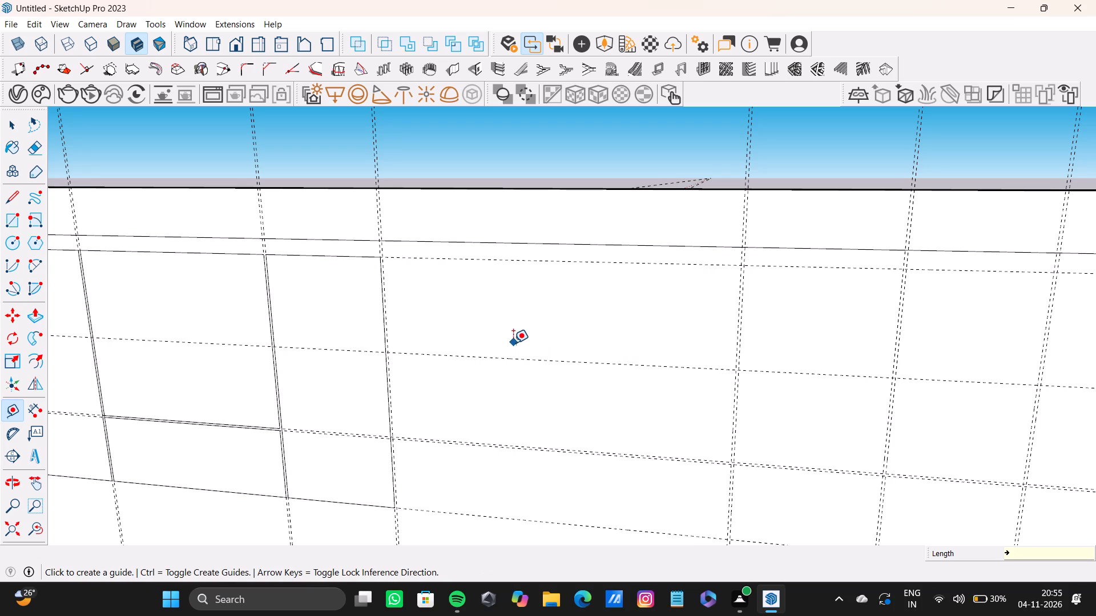
# Place a companion guide 0.9" above the new horizontal guide on the back wall.
pyautogui.scroll(7, 528, 350)
pyautogui.click(546, 367)
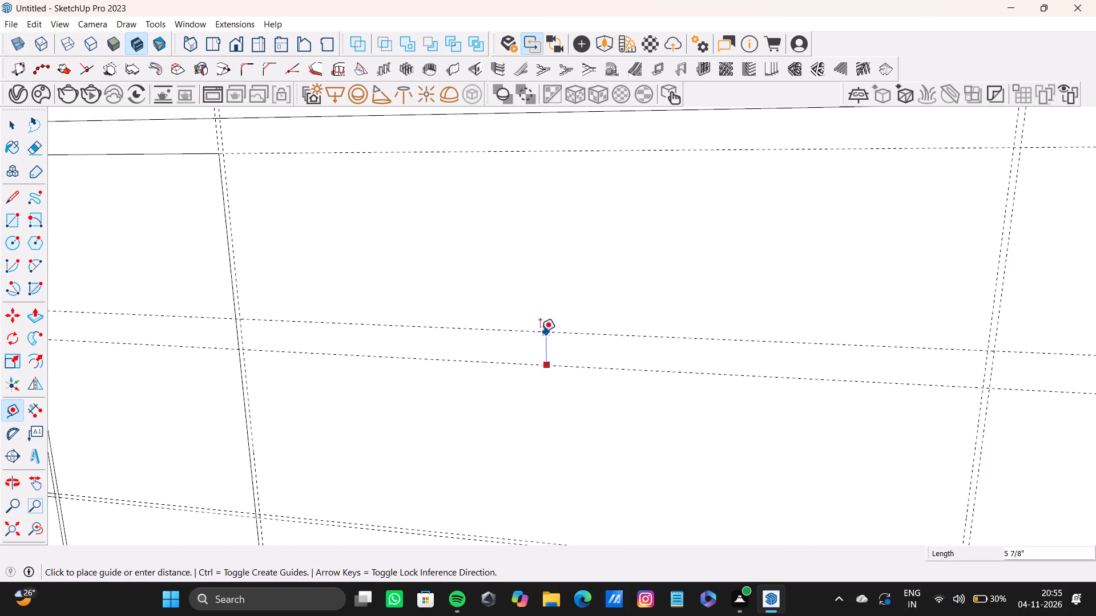
pyautogui.write('0.9')
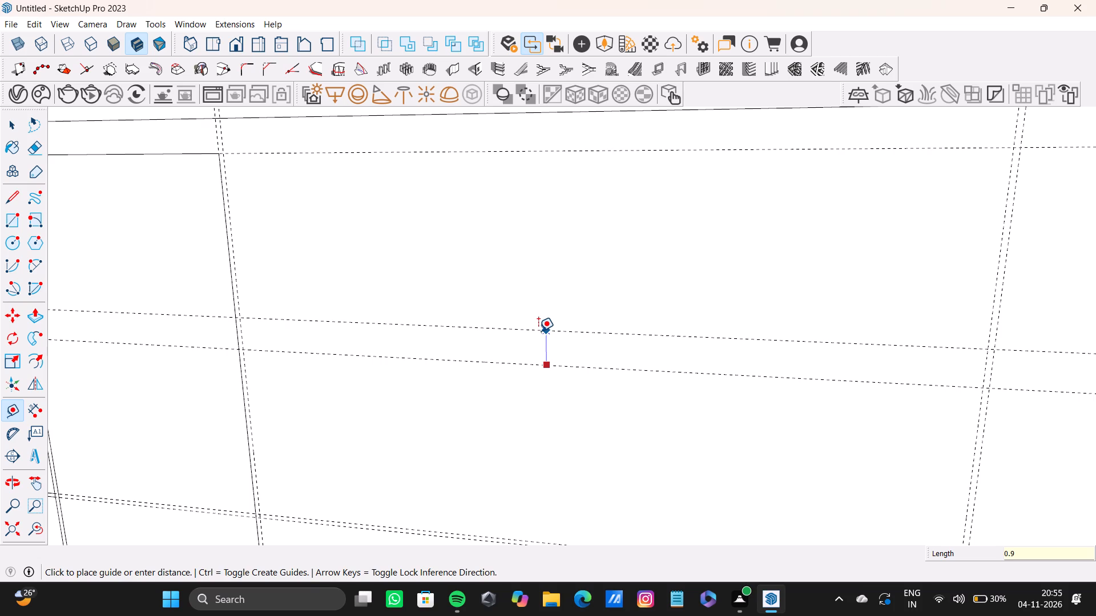
pyautogui.hotkey('shift', '"')
pyautogui.press('Return')
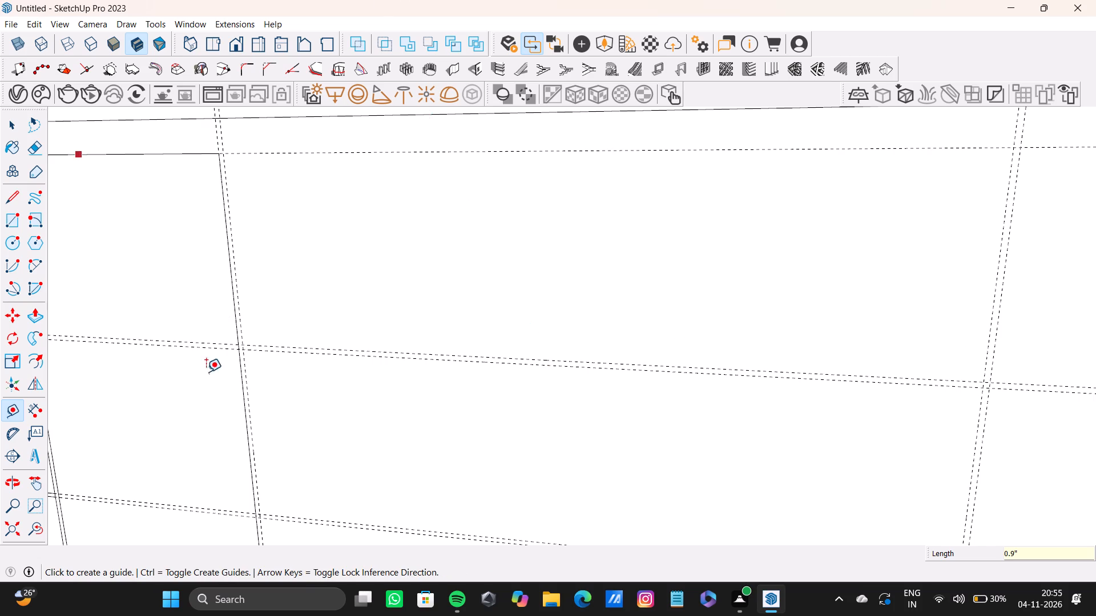
# Draw a rectangle about 10' 7" by 2' 11" between the fourth and fifth vertical guide pairs, from the upper horizontal guide to the new guide pair.
pyautogui.scroll(-11, 238, 383)
pyautogui.moveTo(277, 375); pyautogui.dragTo(280, 356, button='middle')
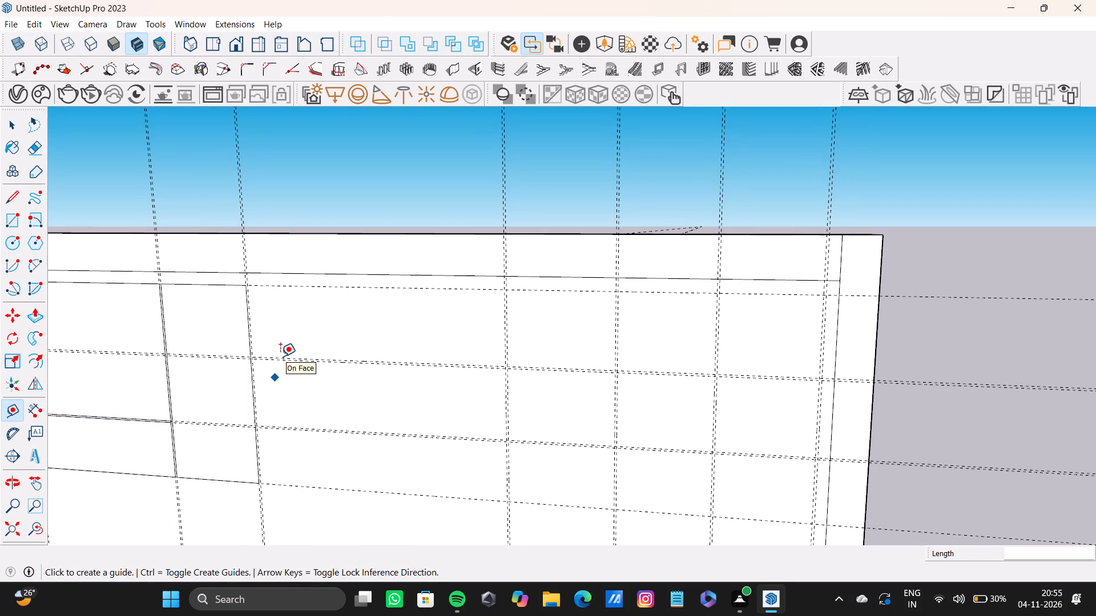
pyautogui.press('r')
pyautogui.scroll(7, 151, 373)
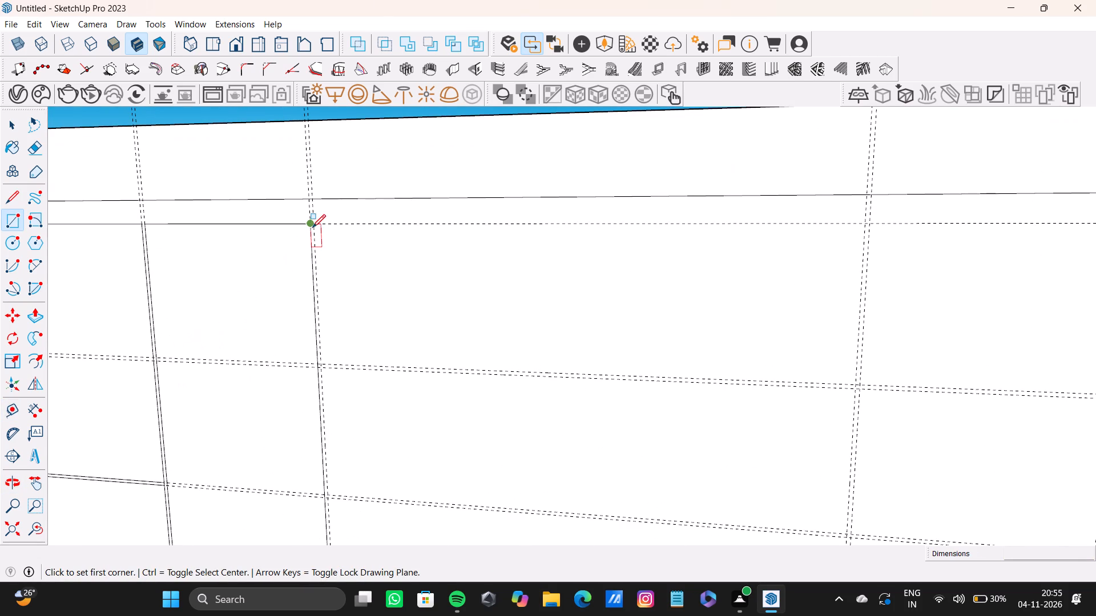
pyautogui.scroll(5, 321, 227)
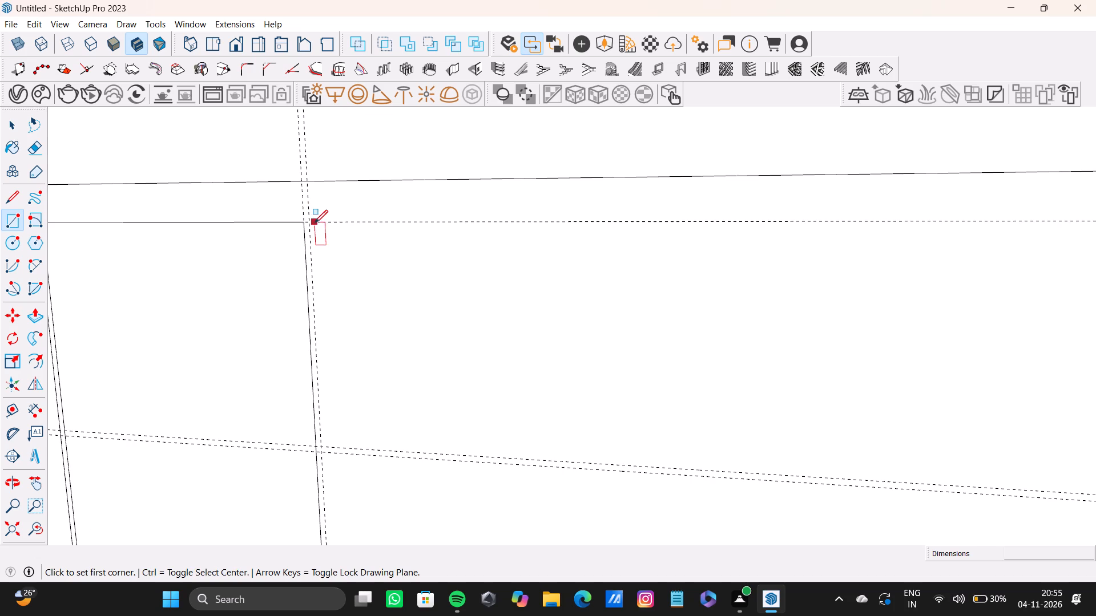
pyautogui.scroll(8, 321, 224)
pyautogui.click(298, 219)
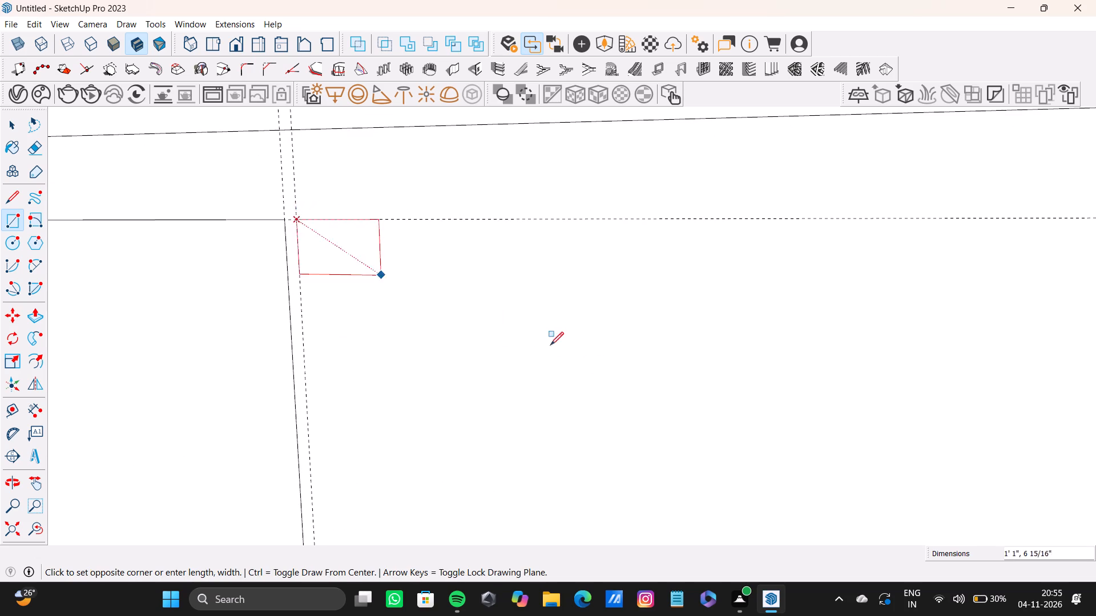
pyautogui.scroll(-20, 555, 352)
pyautogui.scroll(-8, 555, 352)
pyautogui.moveTo(917, 383); pyautogui.dragTo(817, 370, button='middle')
pyautogui.scroll(2, 920, 414)
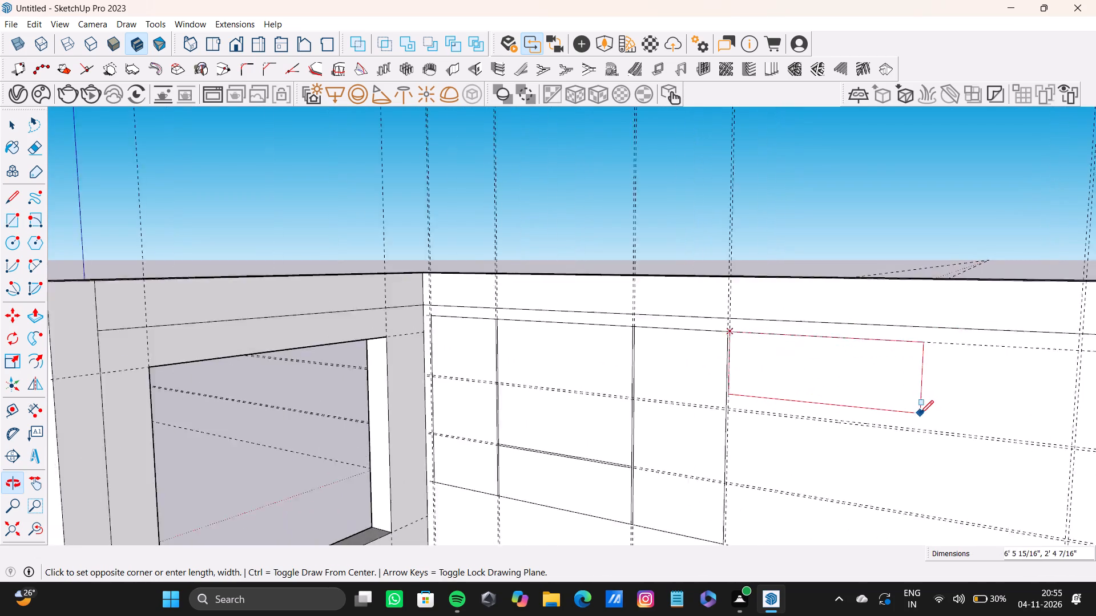
pyautogui.scroll(5, 920, 414)
pyautogui.scroll(-6, 994, 425)
pyautogui.moveTo(934, 391); pyautogui.dragTo(563, 351, button='middle')
pyautogui.scroll(7, 626, 350)
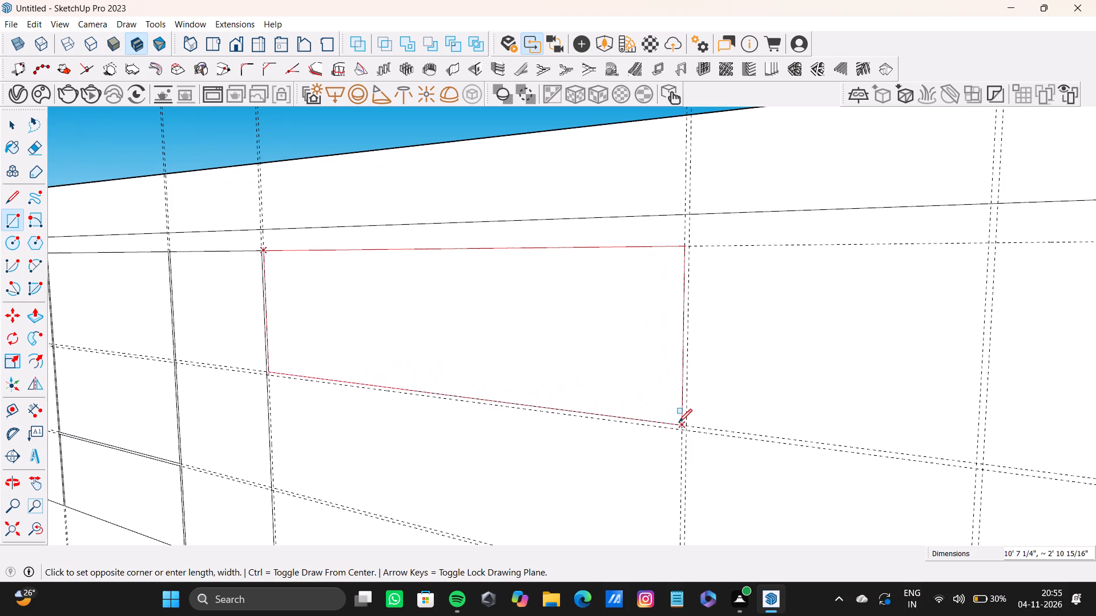
pyautogui.click(679, 422)
# Draw the middle rectangle, about 2' 10" high, between the fourth and fifth vertical guide pairs and the two horizontal guide pairs.
pyautogui.scroll(-3, 650, 408)
pyautogui.keyDown('shift'); pyautogui.moveTo(646, 414); pyautogui.dragTo(732, 269, button='middle'); pyautogui.keyUp('shift')
pyautogui.scroll(11, 473, 265)
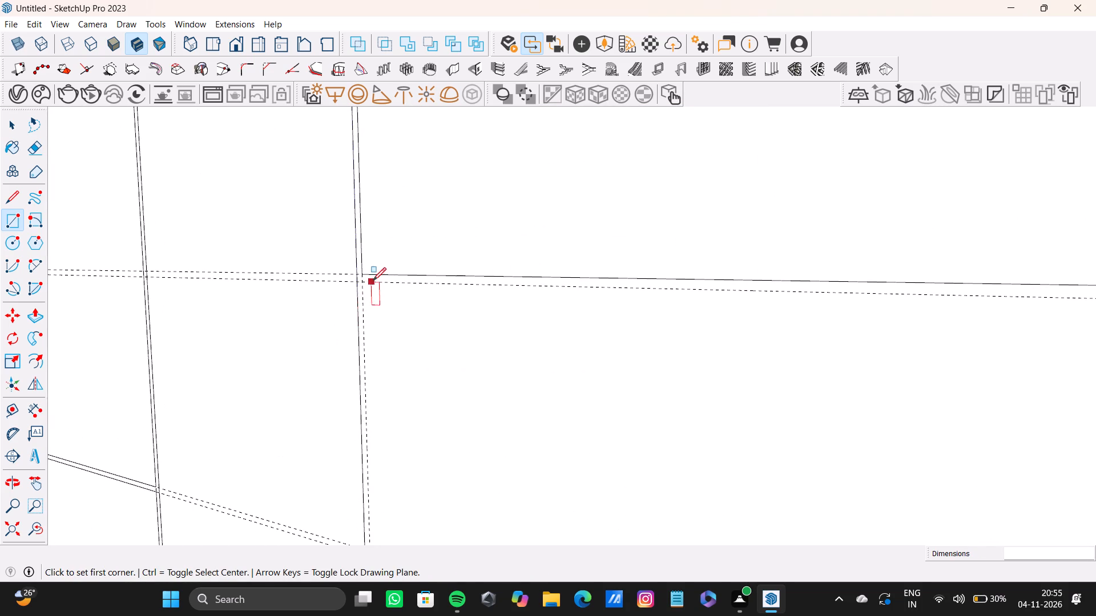
pyautogui.click(364, 281)
pyautogui.scroll(-4, 505, 390)
pyautogui.keyDown('shift'); pyautogui.moveTo(749, 477); pyautogui.dragTo(541, 302, button='middle'); pyautogui.keyUp('shift')
pyautogui.scroll(-4, 581, 367)
pyautogui.keyDown('shift'); pyautogui.moveTo(711, 451); pyautogui.dragTo(598, 342, button='middle'); pyautogui.keyUp('shift')
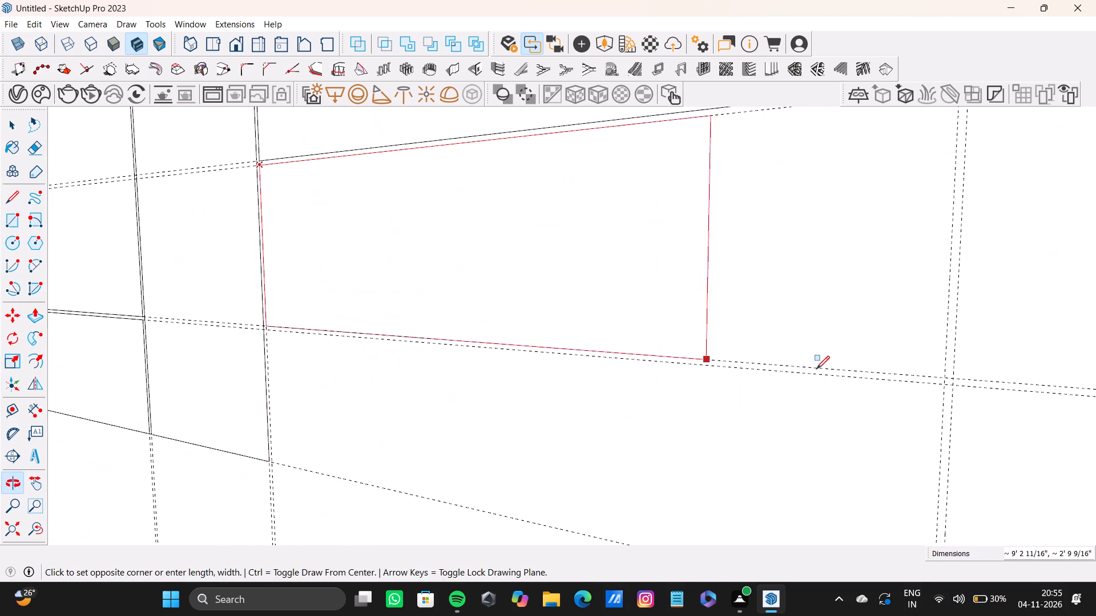
pyautogui.click(946, 375)
# Draw the bottom rectangle between the fourth and fifth vertical guide pairs, from the lower guide pair to the lowest horizontal guide.
pyautogui.scroll(-3, 564, 343)
pyautogui.keyDown('shift'); pyautogui.moveTo(543, 358); pyautogui.dragTo(507, 259, button='middle'); pyautogui.keyUp('shift')
pyautogui.scroll(8, 368, 288)
pyautogui.click(268, 237)
pyautogui.scroll(-3, 594, 428)
pyautogui.moveTo(797, 465); pyautogui.dragTo(685, 356, button='middle')
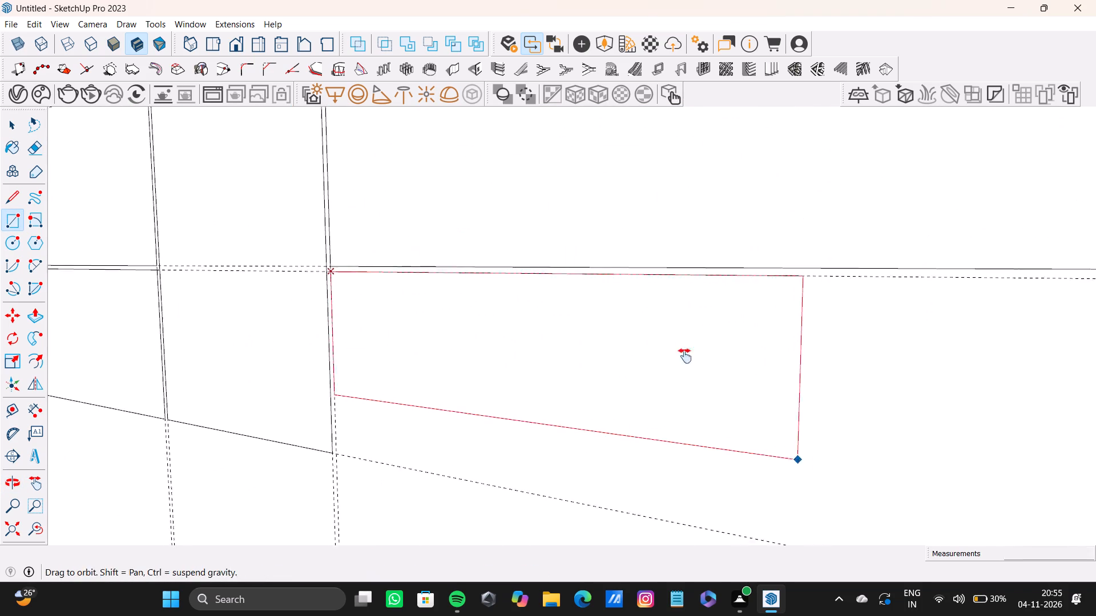
pyautogui.moveTo(685, 356); pyautogui.dragTo(585, 291, button='middle')
pyautogui.scroll(-4, 944, 439)
pyautogui.keyDown('shift'); pyautogui.moveTo(853, 380); pyautogui.dragTo(595, 384, button='middle'); pyautogui.keyUp('shift')
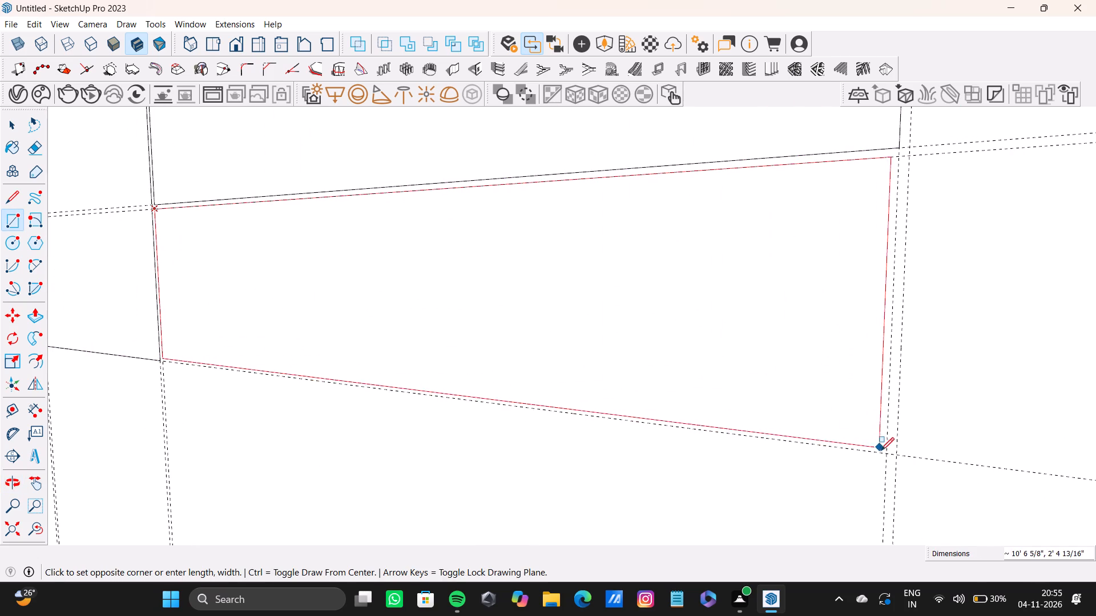
pyautogui.click(884, 454)
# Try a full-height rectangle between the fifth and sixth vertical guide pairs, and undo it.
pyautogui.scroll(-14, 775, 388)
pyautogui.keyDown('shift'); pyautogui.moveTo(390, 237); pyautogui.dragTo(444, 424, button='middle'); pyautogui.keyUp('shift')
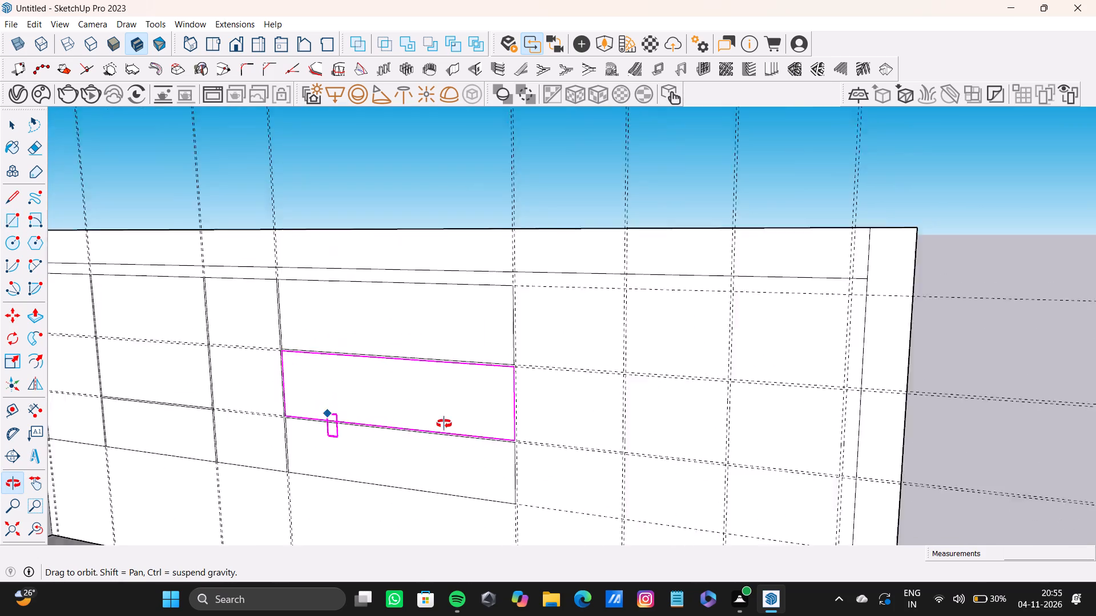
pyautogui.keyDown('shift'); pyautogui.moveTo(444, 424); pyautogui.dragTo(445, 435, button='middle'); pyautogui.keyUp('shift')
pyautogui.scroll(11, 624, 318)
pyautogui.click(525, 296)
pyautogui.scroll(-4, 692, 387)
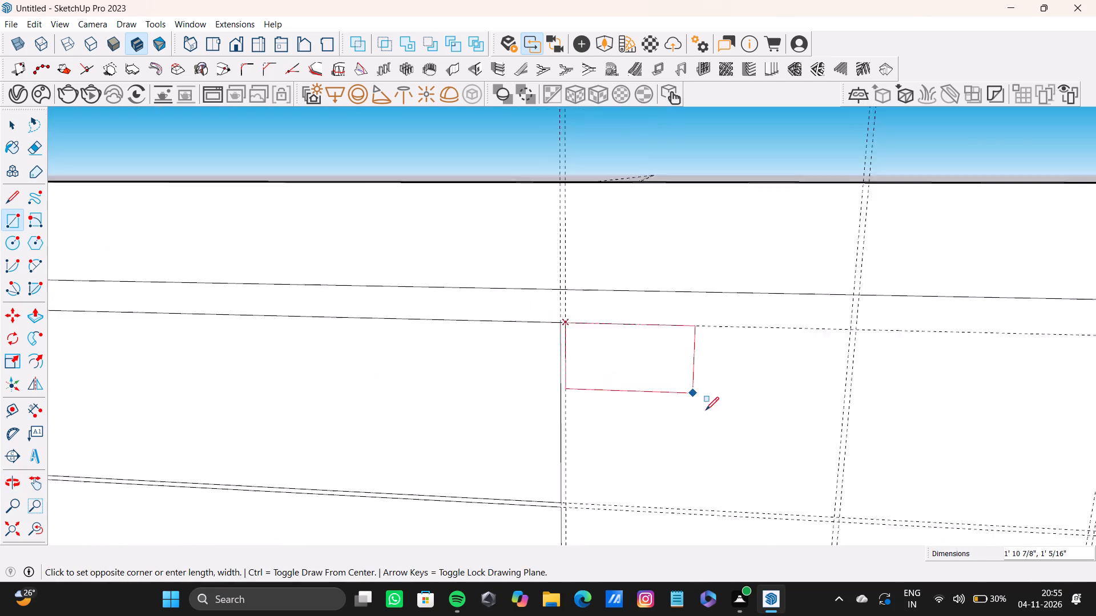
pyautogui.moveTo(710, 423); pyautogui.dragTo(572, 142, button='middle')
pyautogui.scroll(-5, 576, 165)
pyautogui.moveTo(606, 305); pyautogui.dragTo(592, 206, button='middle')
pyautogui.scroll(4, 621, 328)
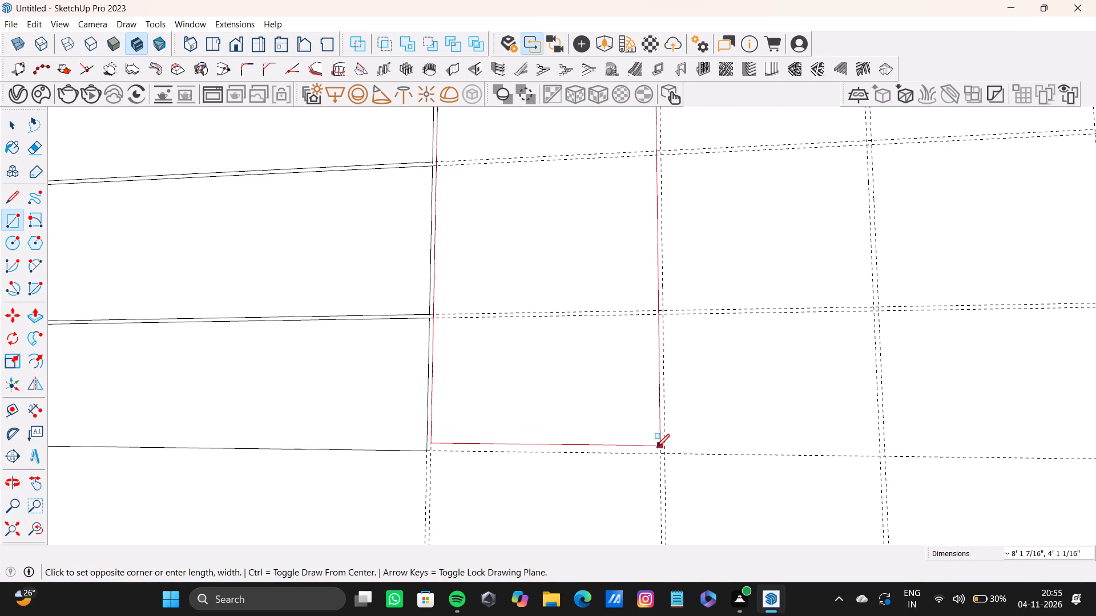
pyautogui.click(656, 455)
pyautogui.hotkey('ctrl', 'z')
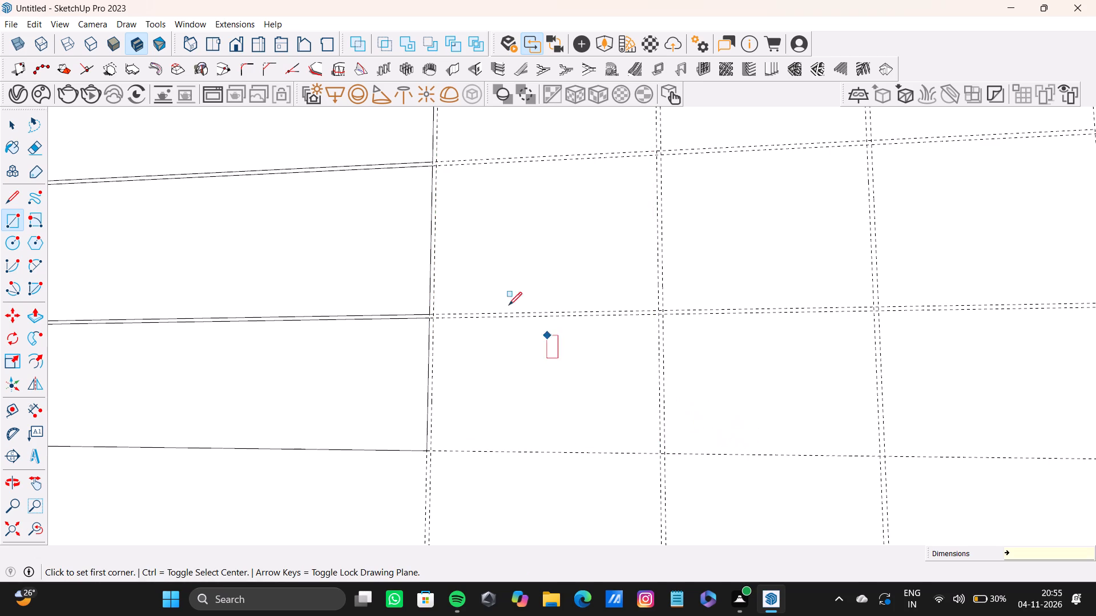
# Draw an 8' 3" full-height rectangle between the fifth and sixth vertical guide pairs, from the upper to the lowest horizontal guide.
pyautogui.moveTo(509, 194); pyautogui.dragTo(487, 481, button='middle')
pyautogui.scroll(7, 433, 234)
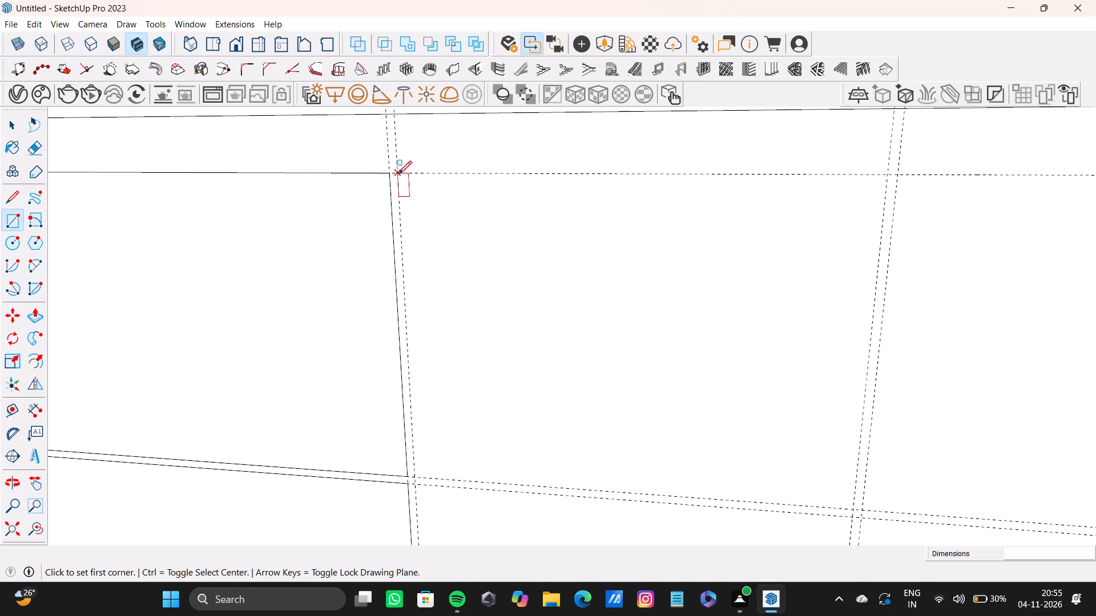
pyautogui.click(398, 174)
pyautogui.scroll(-3, 584, 362)
pyautogui.moveTo(625, 410); pyautogui.dragTo(551, 71, button='middle')
pyautogui.scroll(-1, 646, 294)
pyautogui.moveTo(640, 308); pyautogui.dragTo(563, 74, button='middle')
pyautogui.scroll(2, 570, 297)
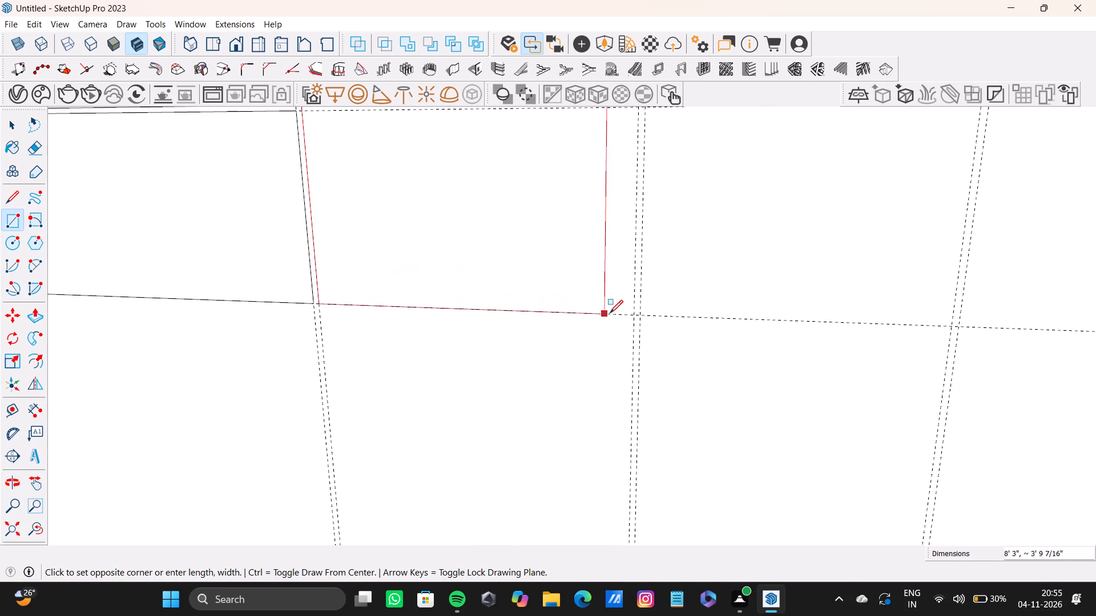
pyautogui.click(634, 313)
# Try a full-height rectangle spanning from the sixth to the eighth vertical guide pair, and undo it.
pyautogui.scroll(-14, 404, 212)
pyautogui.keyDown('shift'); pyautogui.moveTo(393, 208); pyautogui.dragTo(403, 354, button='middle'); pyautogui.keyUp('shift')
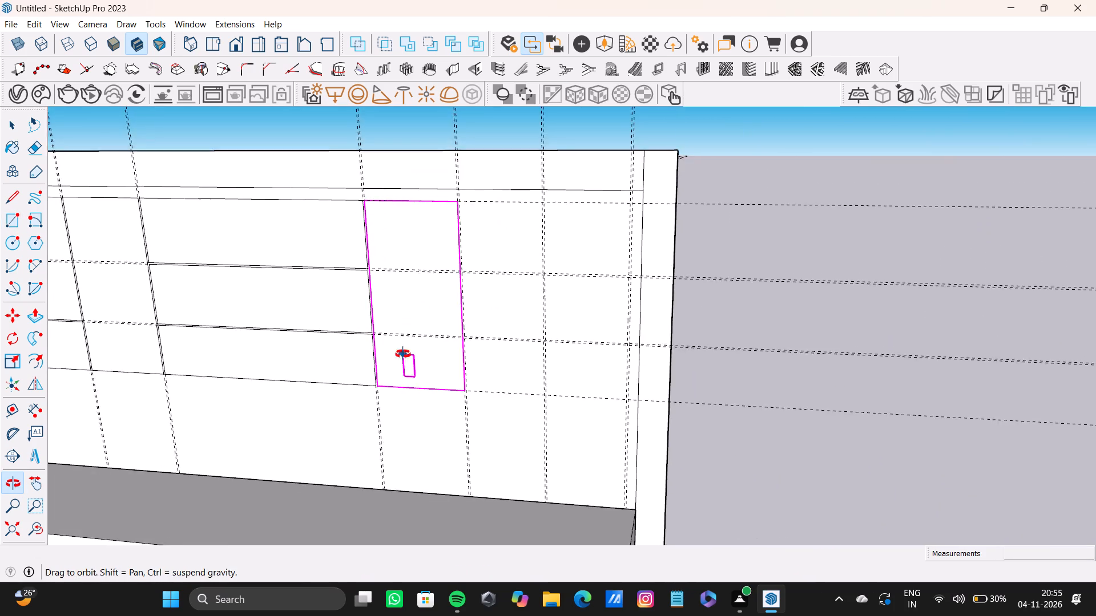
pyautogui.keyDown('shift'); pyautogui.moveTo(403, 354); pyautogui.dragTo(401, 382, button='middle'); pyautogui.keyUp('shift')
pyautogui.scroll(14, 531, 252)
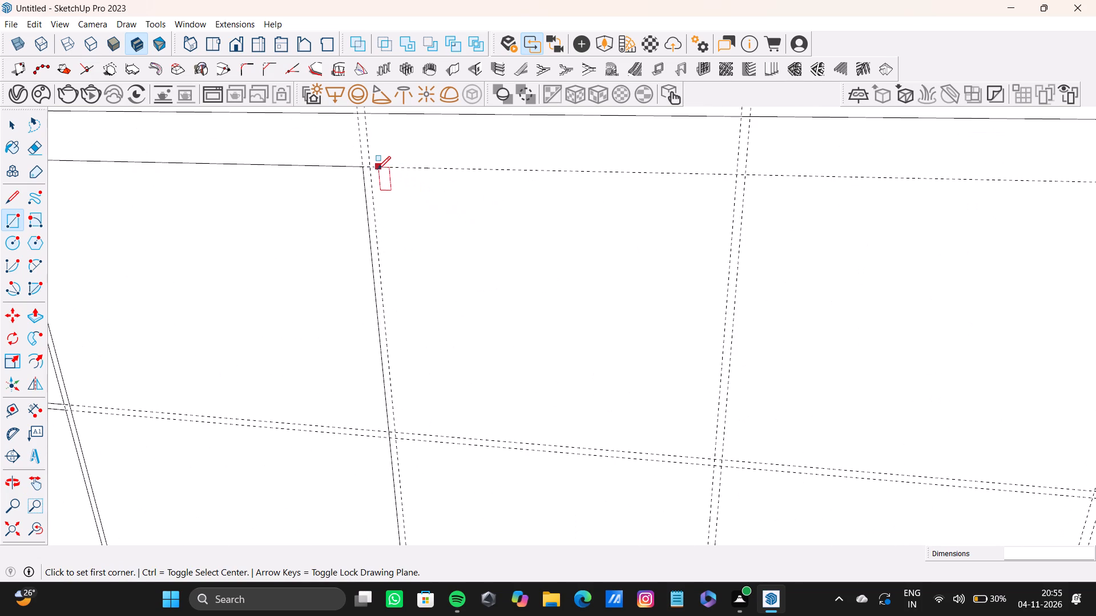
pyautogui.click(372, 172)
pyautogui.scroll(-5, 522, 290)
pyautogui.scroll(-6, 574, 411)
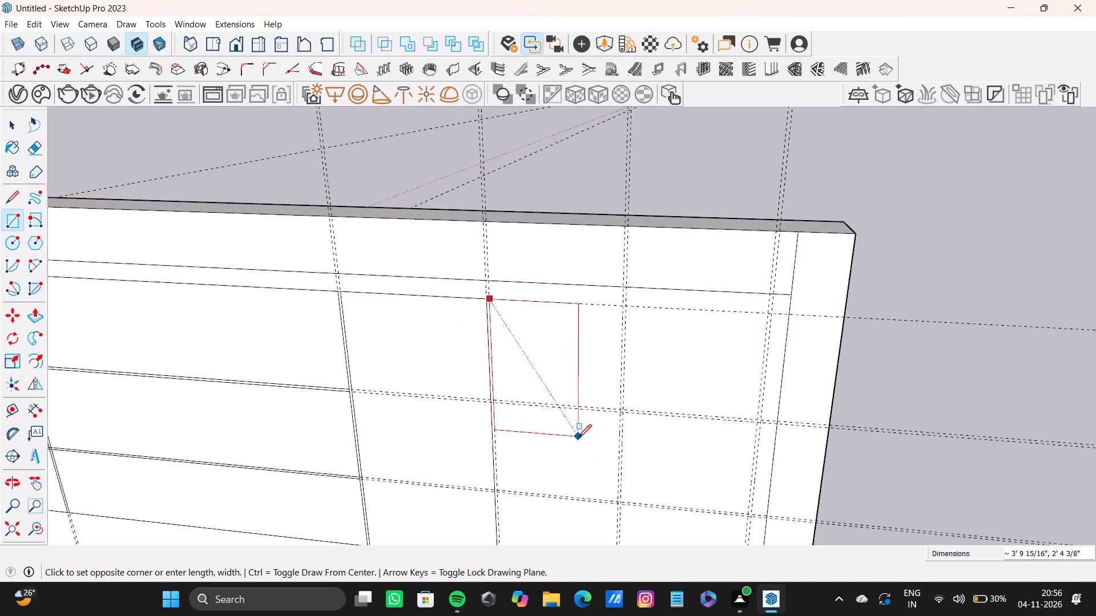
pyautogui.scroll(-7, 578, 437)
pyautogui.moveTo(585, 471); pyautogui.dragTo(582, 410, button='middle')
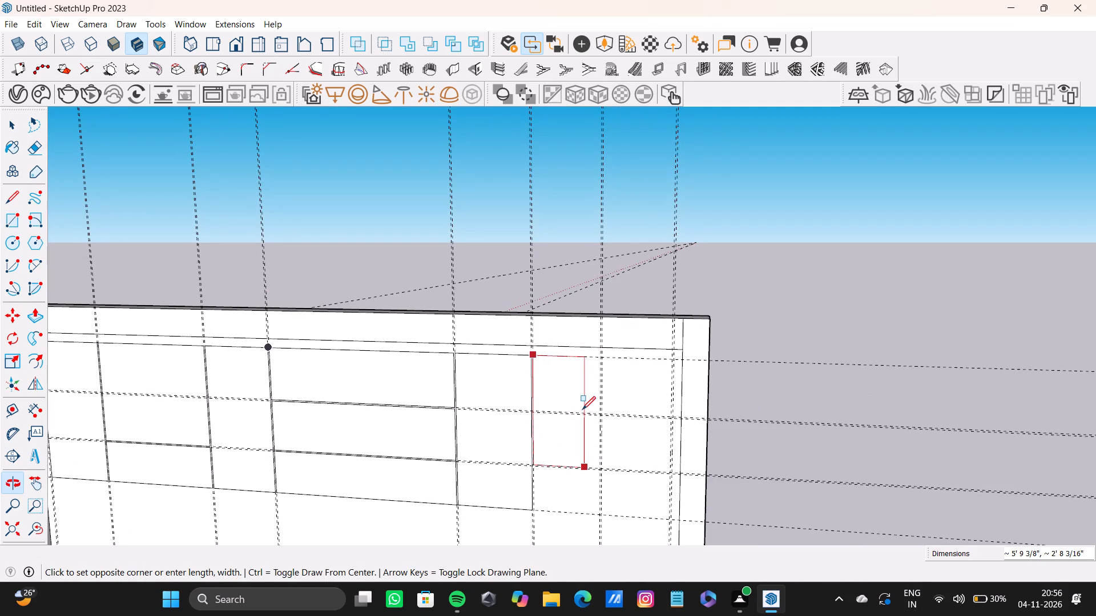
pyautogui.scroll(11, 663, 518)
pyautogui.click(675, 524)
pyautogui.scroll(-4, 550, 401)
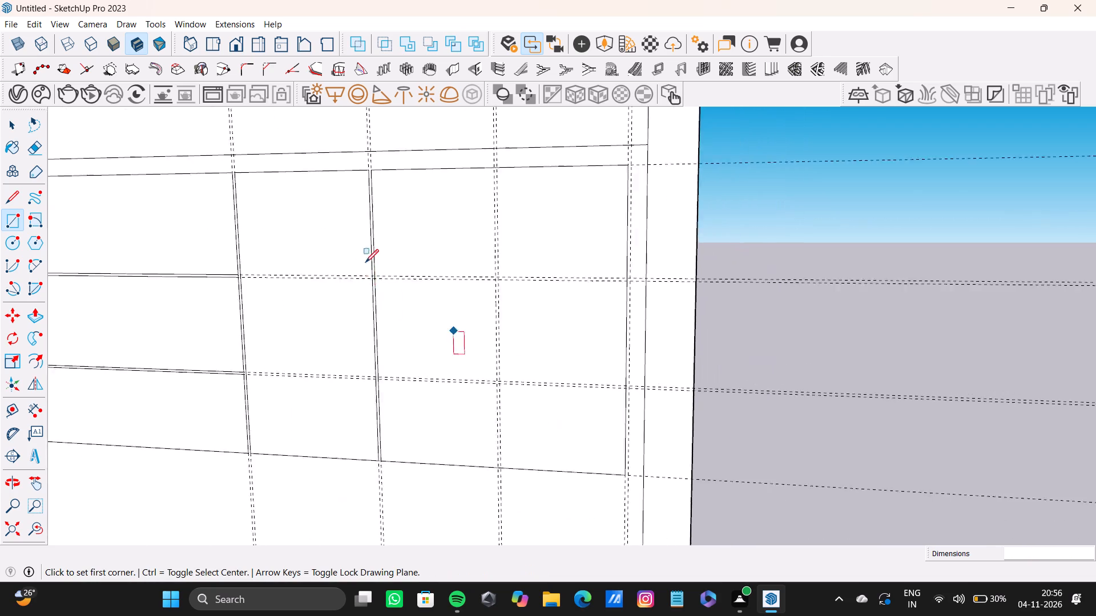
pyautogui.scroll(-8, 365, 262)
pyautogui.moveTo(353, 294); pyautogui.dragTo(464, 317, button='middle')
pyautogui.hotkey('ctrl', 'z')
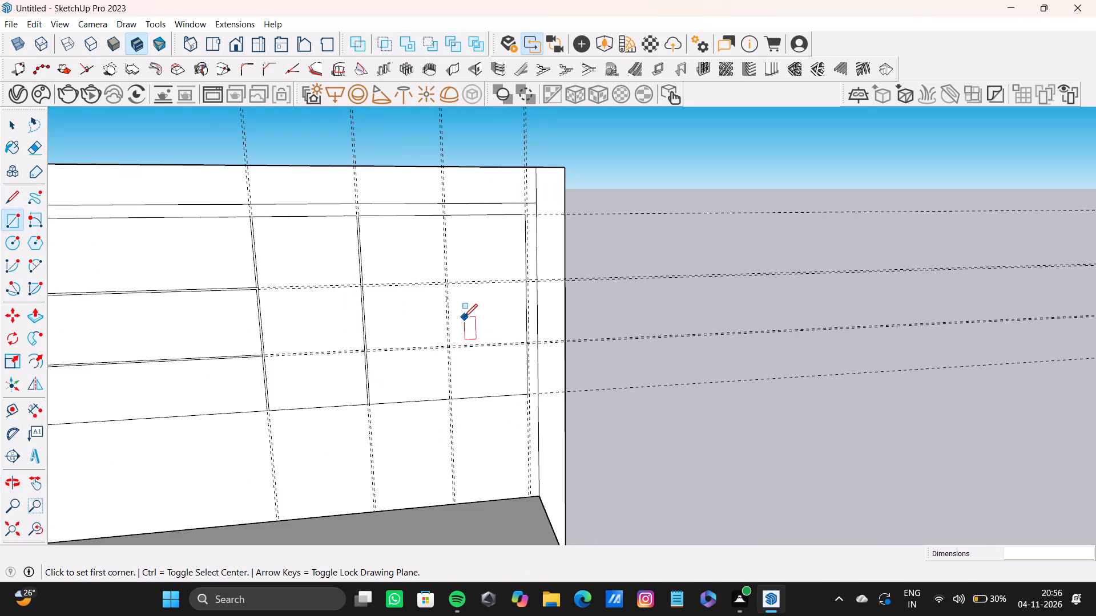
# Draw the top rectangle, about 2' 11" high, from the sixth to the eighth vertical guide pair, ending at the upper horizontal guide pair.
pyautogui.scroll(9, 487, 288)
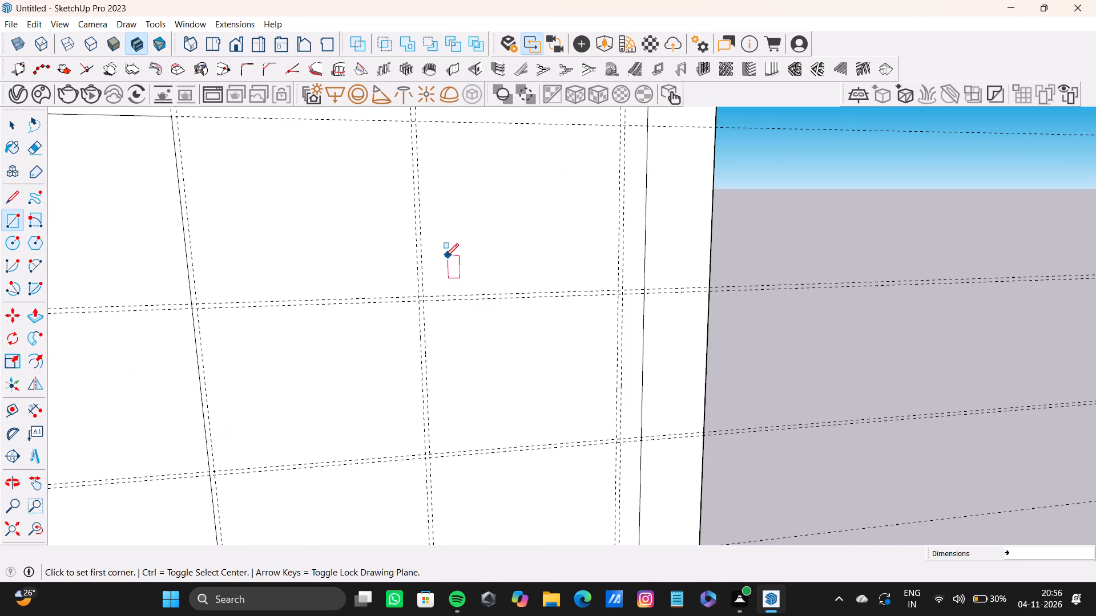
pyautogui.moveTo(445, 260); pyautogui.dragTo(421, 258, button='middle')
pyautogui.moveTo(389, 247); pyautogui.dragTo(339, 258, button='middle')
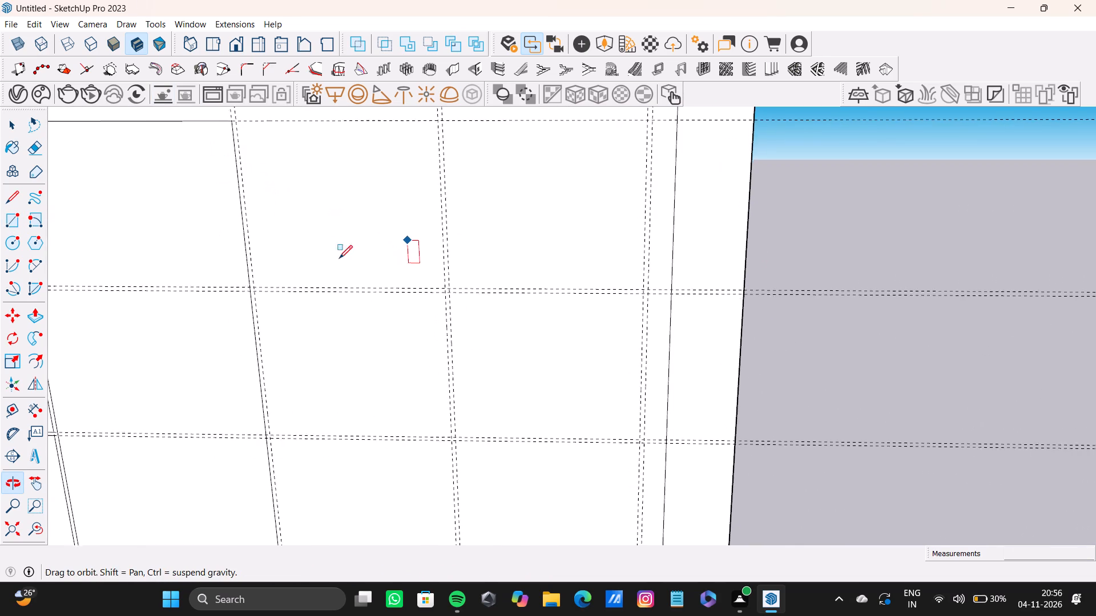
pyautogui.moveTo(339, 258); pyautogui.dragTo(339, 260, button='middle')
pyautogui.click(240, 122)
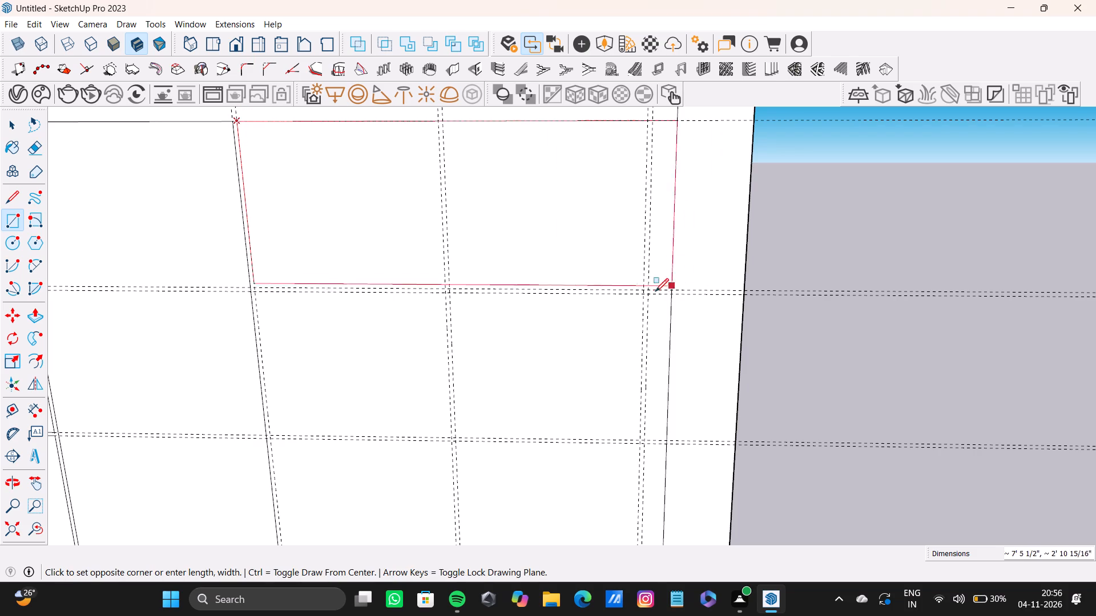
pyautogui.click(644, 287)
# Draw the middle rectangle, about 7' 1" by 2' 10", from the sixth to the eighth vertical guide pair between the two horizontal guide pairs.
pyautogui.scroll(4, 339, 310)
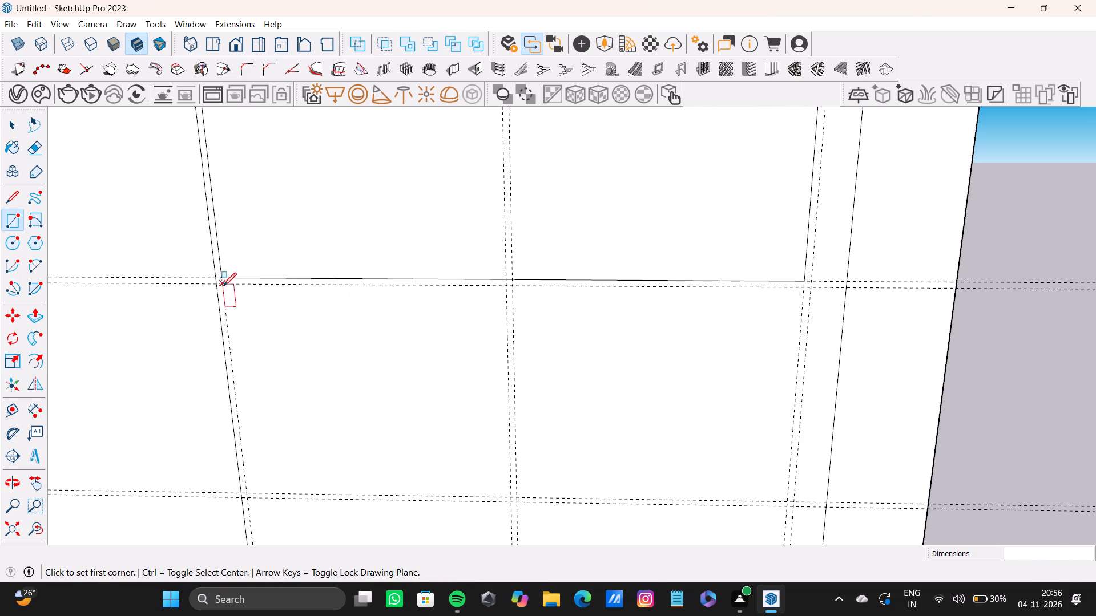
pyautogui.click(223, 284)
pyautogui.scroll(-4, 553, 437)
pyautogui.moveTo(634, 464); pyautogui.dragTo(610, 429, button='middle')
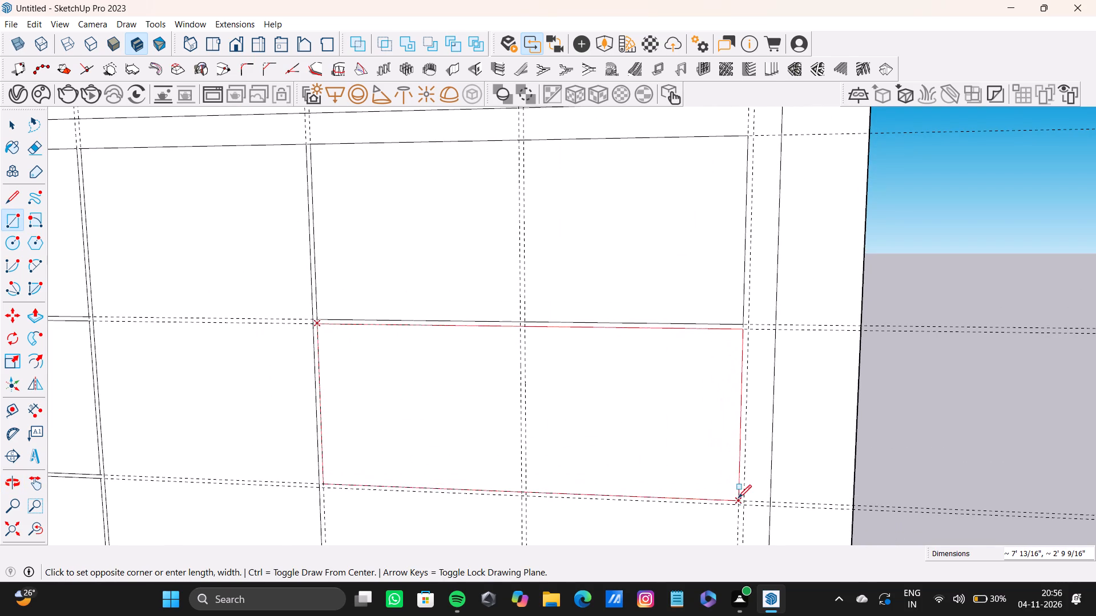
pyautogui.click(738, 498)
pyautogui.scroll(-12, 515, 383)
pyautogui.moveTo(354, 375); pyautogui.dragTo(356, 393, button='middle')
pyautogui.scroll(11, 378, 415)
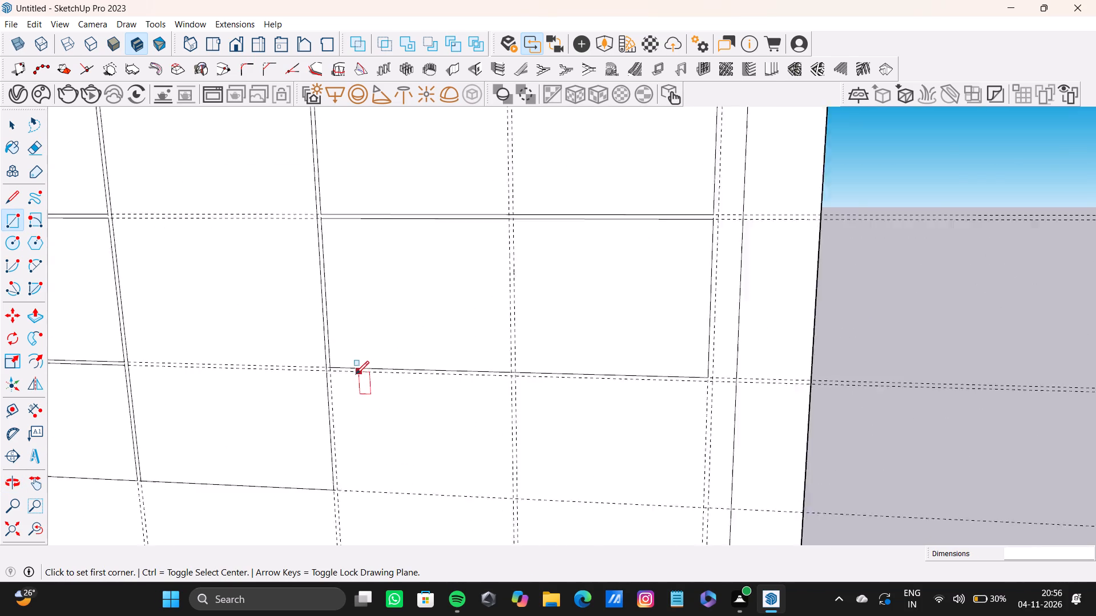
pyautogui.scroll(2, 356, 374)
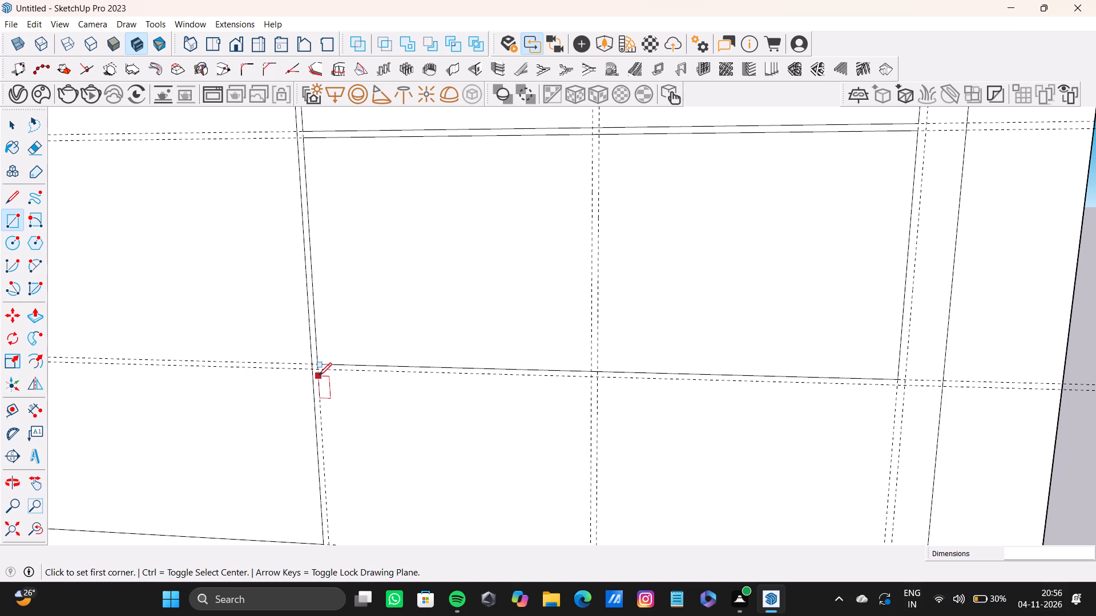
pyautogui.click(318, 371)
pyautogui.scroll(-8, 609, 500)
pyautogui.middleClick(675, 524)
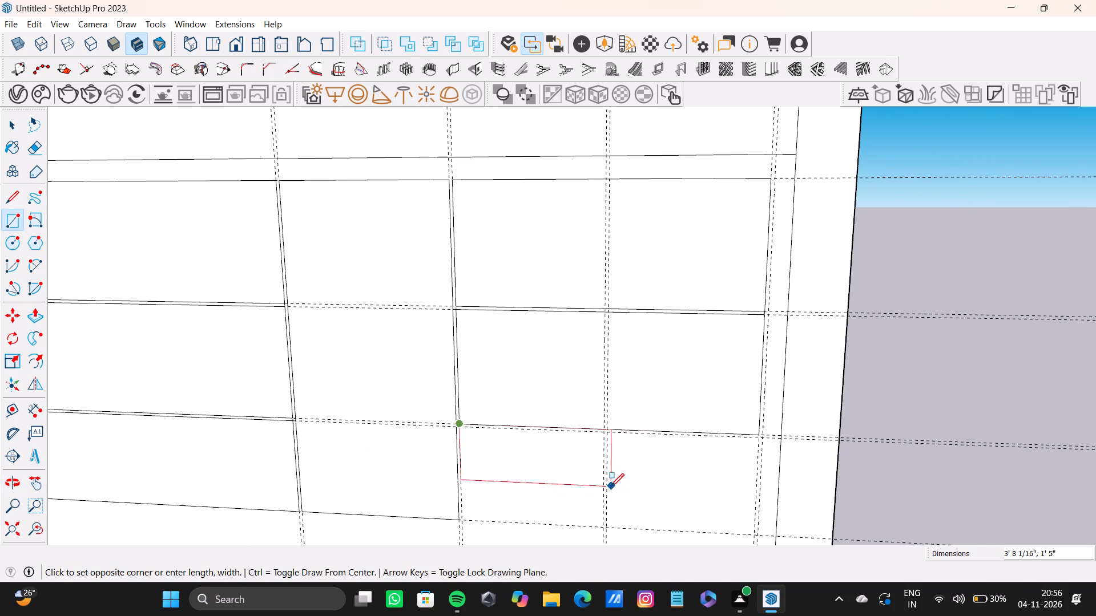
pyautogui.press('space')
# Draw the bottom rectangle from the sixth to the eighth vertical guide pair, between the lower horizontal guide pair and the lowest guide.
pyautogui.write('r')
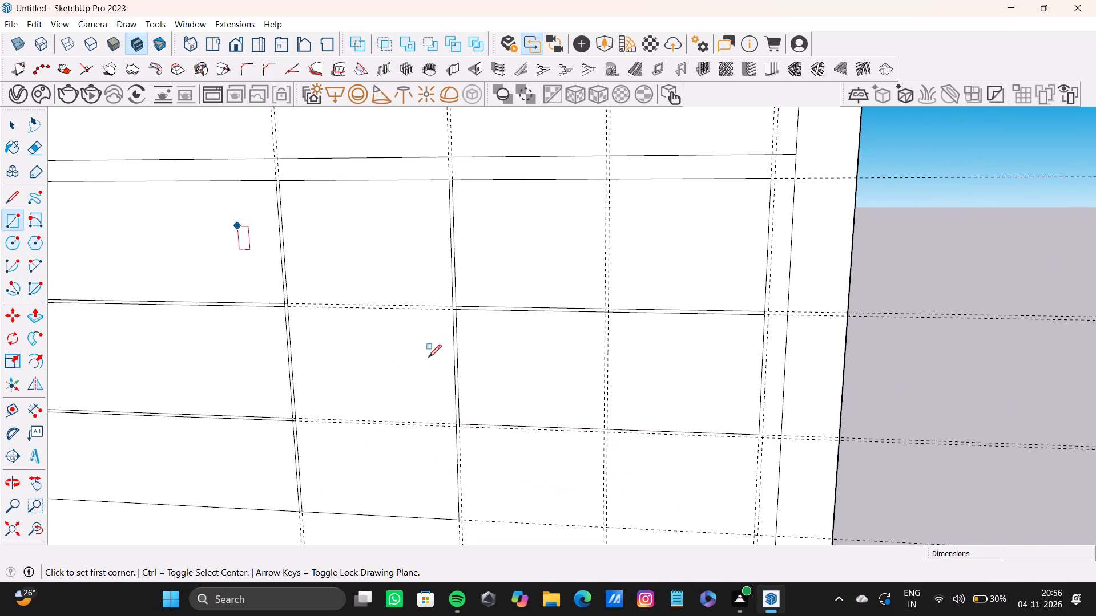
pyautogui.scroll(15, 447, 424)
pyautogui.click(476, 429)
pyautogui.scroll(-3, 594, 507)
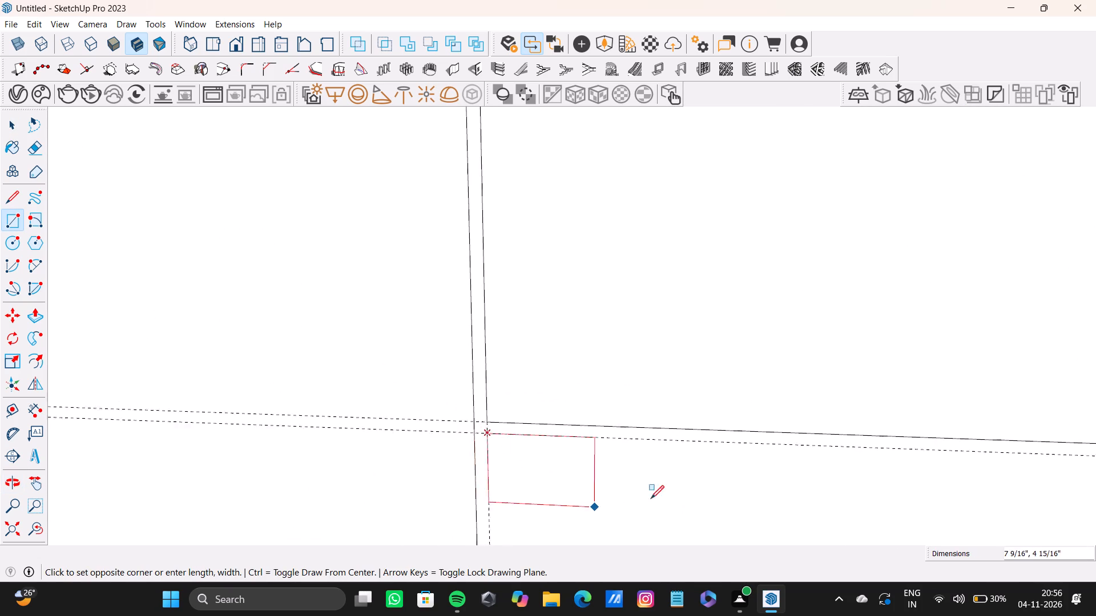
pyautogui.scroll(-18, 651, 499)
pyautogui.moveTo(968, 510); pyautogui.dragTo(948, 492, button='middle')
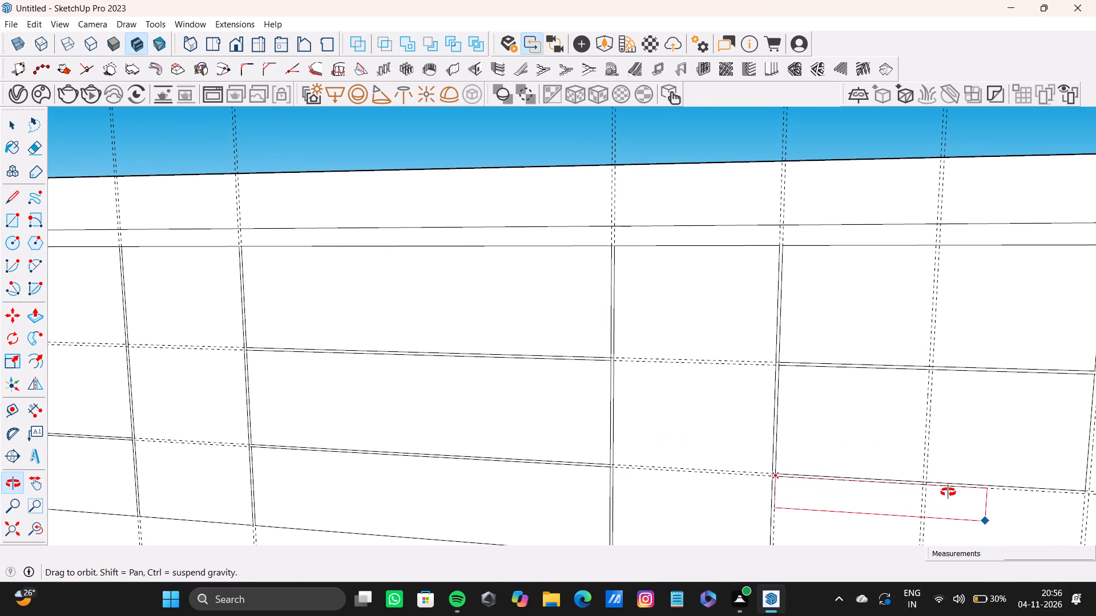
pyautogui.moveTo(948, 492); pyautogui.dragTo(551, 253, button='middle')
pyautogui.scroll(7, 567, 274)
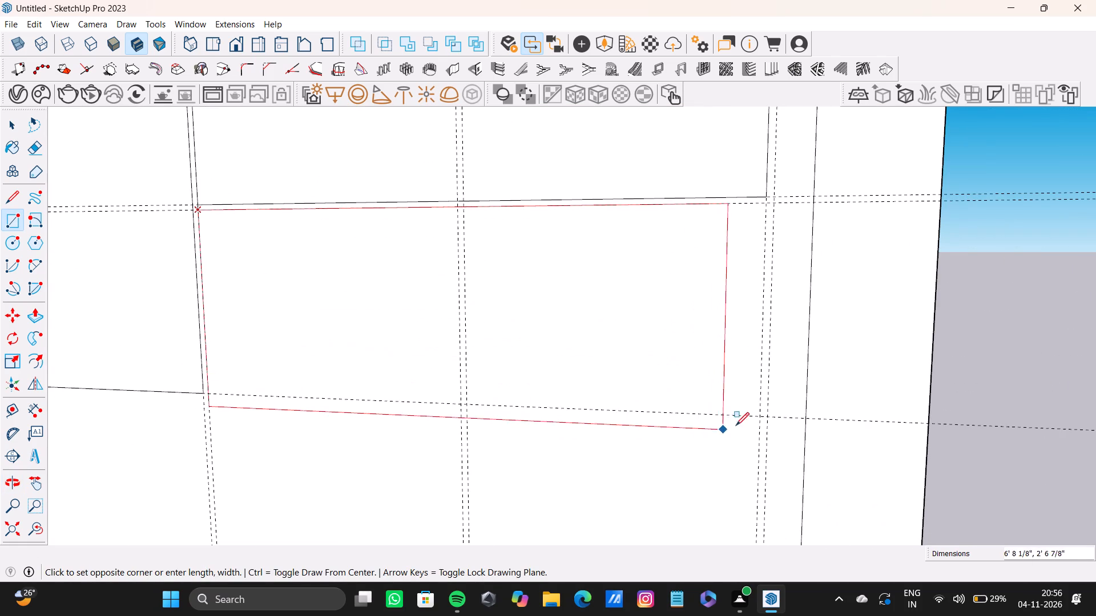
pyautogui.click(760, 415)
# Push/Pull the full-height panel nearest the window wall outward from the back wall by about 1' 11 3/4".
pyautogui.scroll(-7, 461, 256)
pyautogui.keyDown('shift'); pyautogui.moveTo(265, 183); pyautogui.dragTo(378, 430, button='middle'); pyautogui.keyUp('shift')
pyautogui.keyDown('shift'); pyautogui.scroll(-8, 378, 429); pyautogui.keyUp('shift')
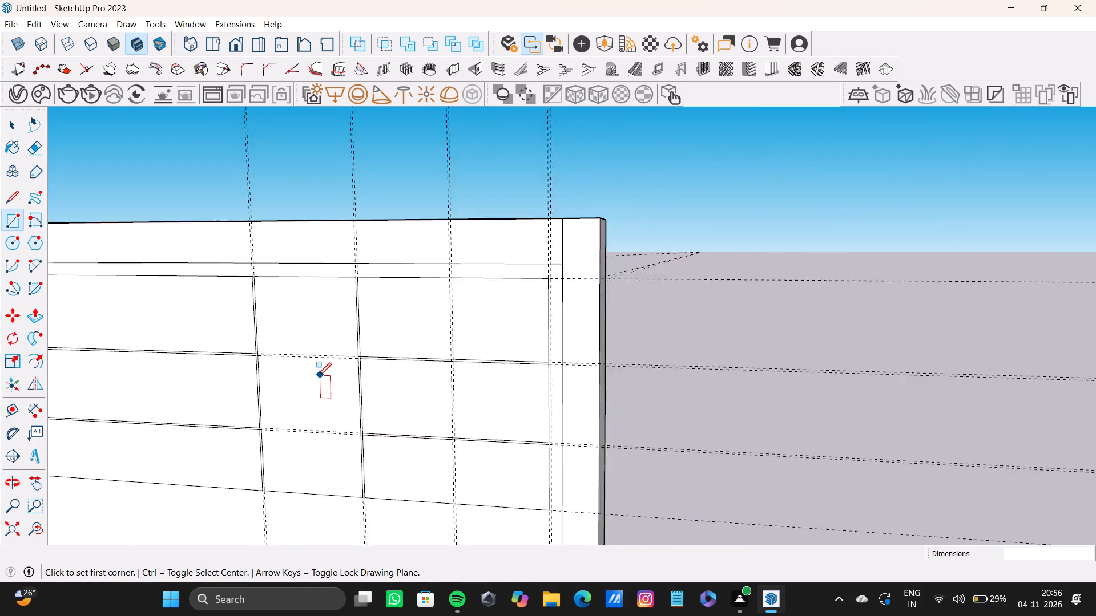
pyautogui.keyDown('shift'); pyautogui.scroll(-1, 318, 376); pyautogui.keyUp('shift')
pyautogui.keyDown('shift'); pyautogui.moveTo(194, 307); pyautogui.dragTo(615, 512, button='middle'); pyautogui.keyUp('shift')
pyautogui.scroll(7, 269, 343)
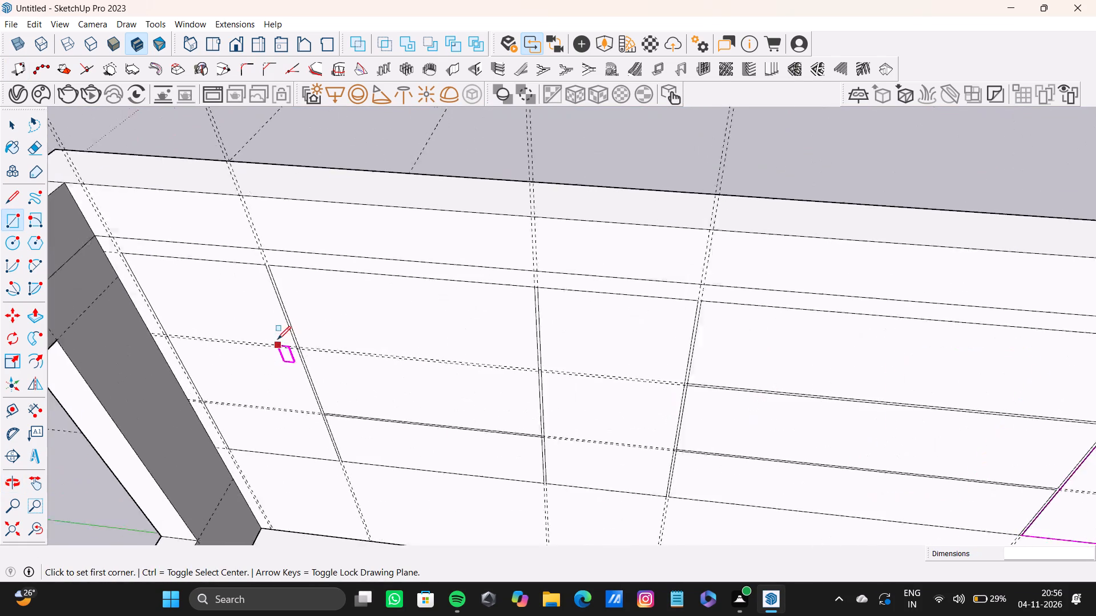
pyautogui.scroll(1, 277, 339)
pyautogui.keyDown('shift'); pyautogui.moveTo(276, 331); pyautogui.dragTo(373, 335, button='middle'); pyautogui.keyUp('shift')
pyautogui.press('space')
pyautogui.click(308, 293)
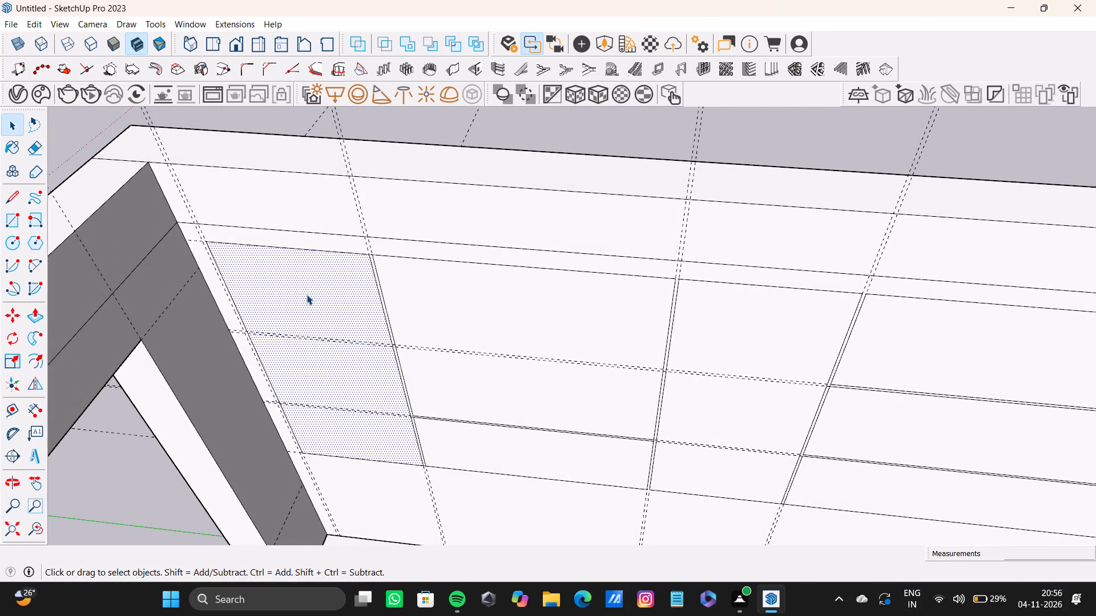
pyautogui.press('p')
pyautogui.moveTo(305, 283); pyautogui.dragTo(284, 318)
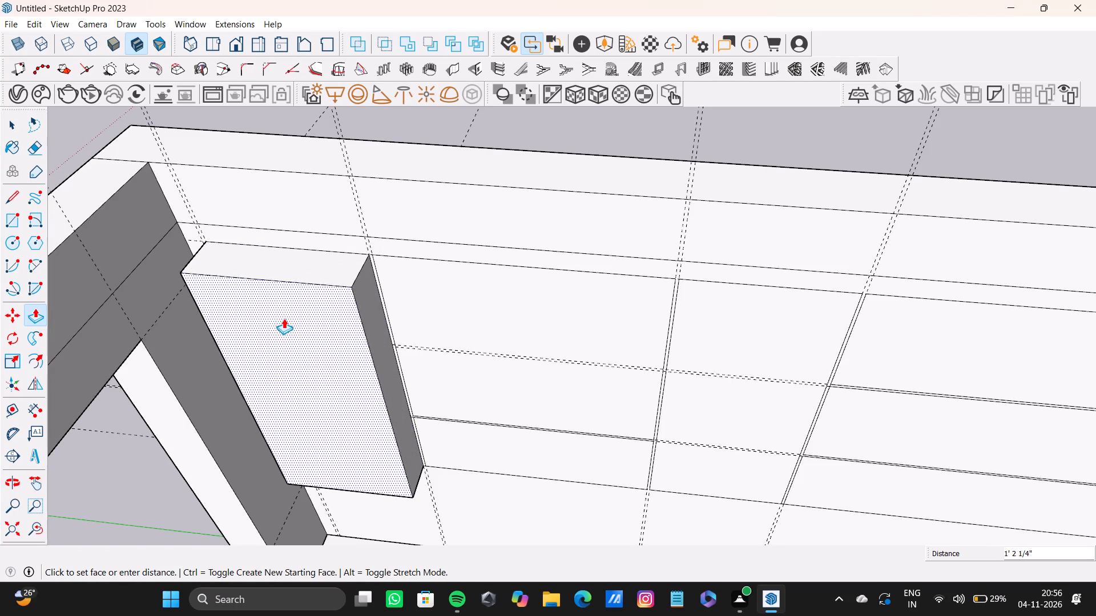
pyautogui.moveTo(284, 318); pyautogui.dragTo(275, 345)
# Pull out the large upper panel between the second and third vertical guide pairs, level with the first panel.
pyautogui.press('space')
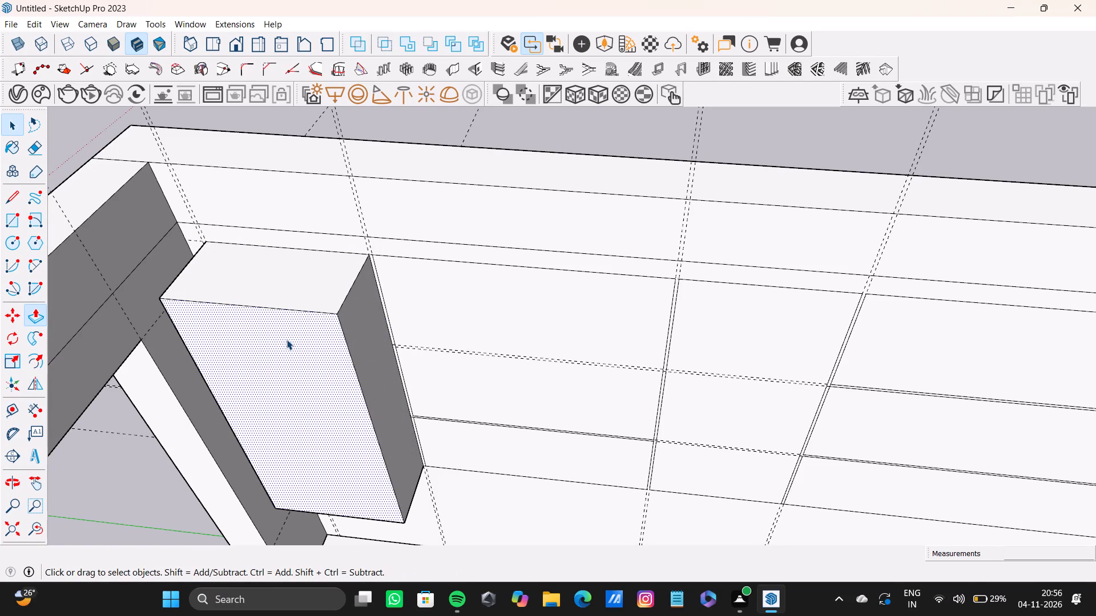
pyautogui.click(414, 294)
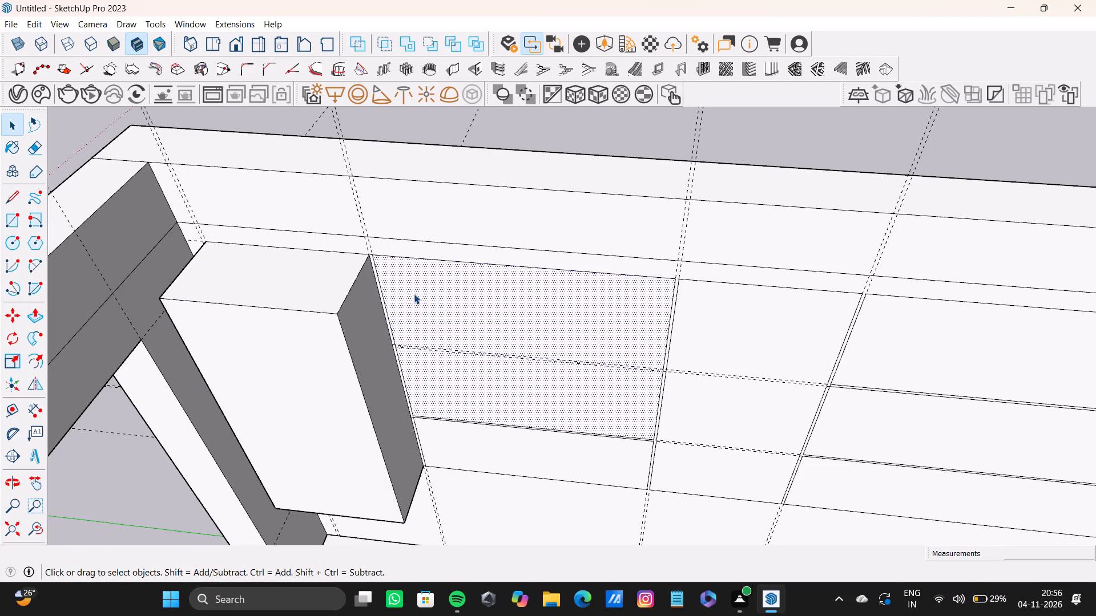
pyautogui.press('p')
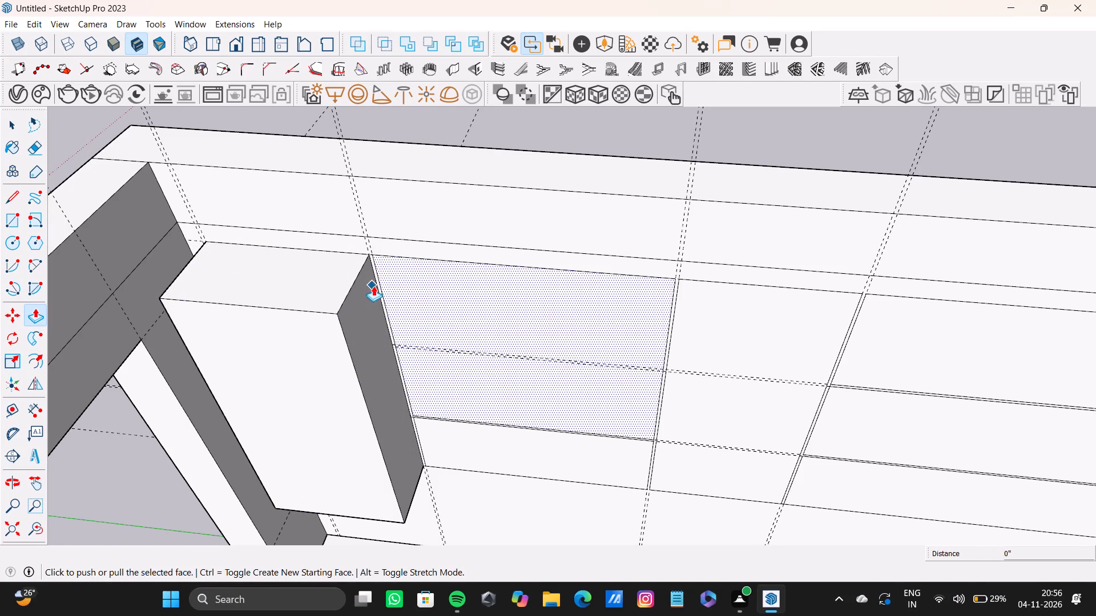
pyautogui.moveTo(389, 278); pyautogui.dragTo(327, 316)
# Pull out the small lower panel between the second and third vertical guide pairs by 1' 11 3/4".
pyautogui.scroll(-3, 457, 394)
pyautogui.moveTo(527, 497); pyautogui.dragTo(445, 268, button='middle')
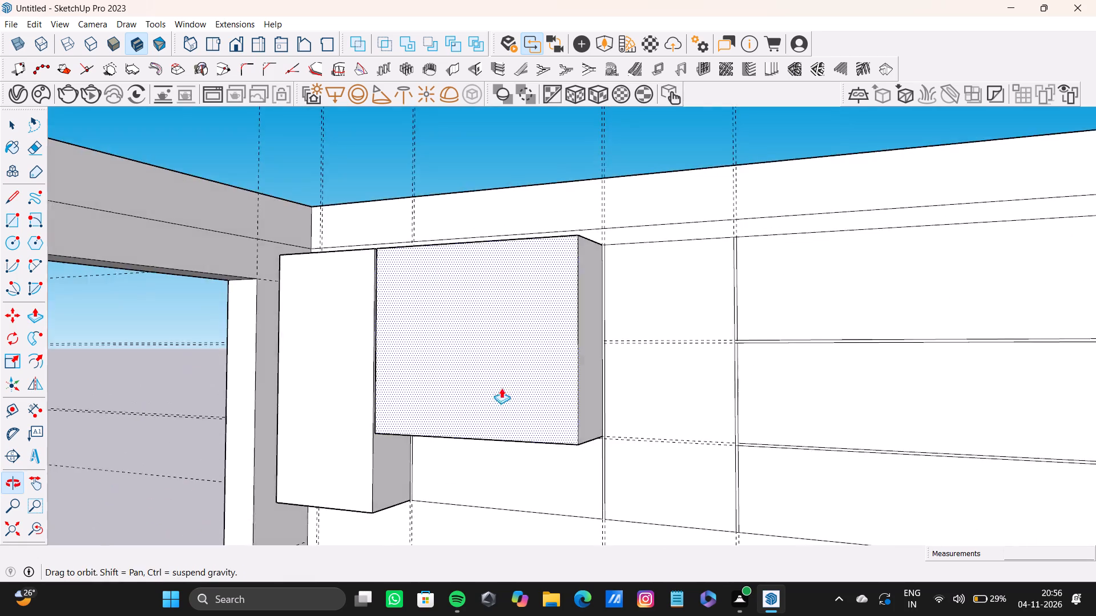
pyautogui.scroll(4, 574, 500)
pyautogui.moveTo(550, 469); pyautogui.dragTo(565, 464, button='middle')
pyautogui.press('space')
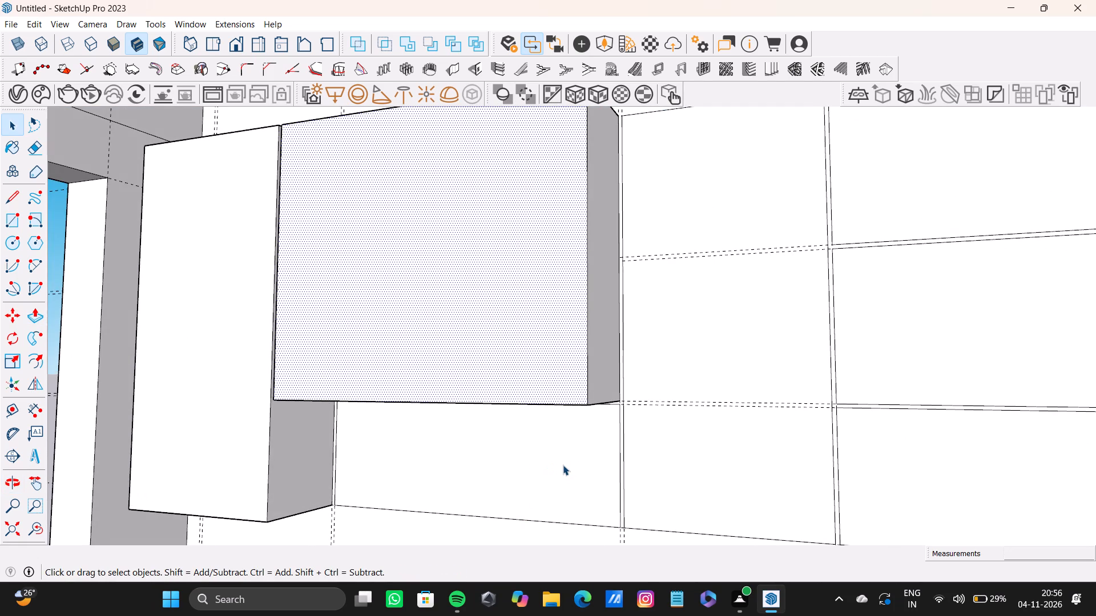
pyautogui.click(562, 465)
pyautogui.press('p')
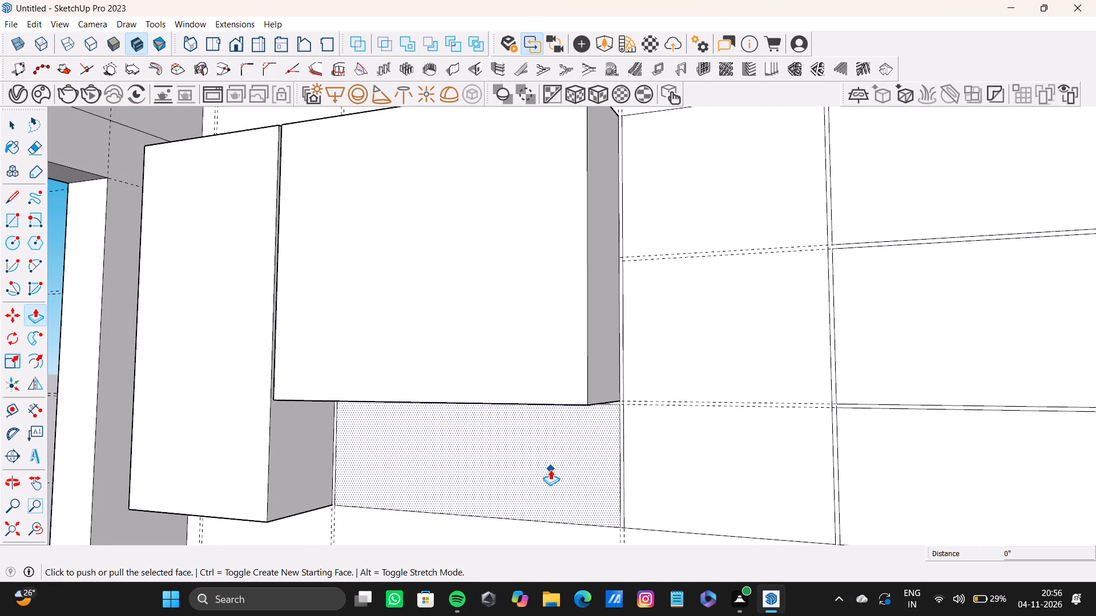
pyautogui.moveTo(485, 455); pyautogui.dragTo(387, 344)
# Pull out the full-height panel between the third and fourth vertical guide pairs by 1' 11 3/4".
pyautogui.scroll(-4, 554, 378)
pyautogui.moveTo(515, 383); pyautogui.dragTo(557, 531, button='middle')
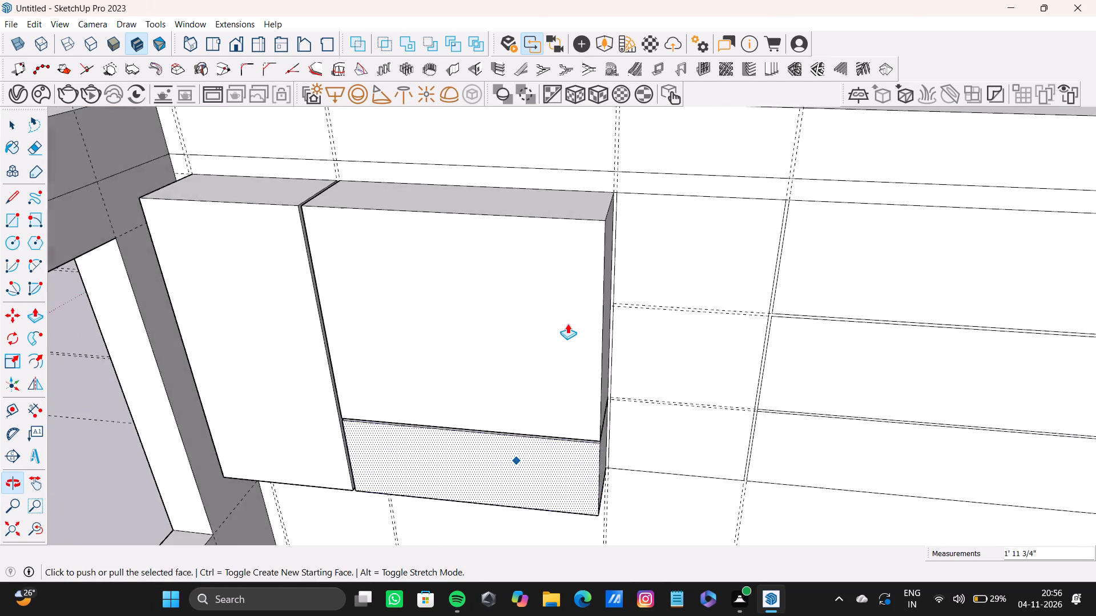
pyautogui.scroll(-5, 570, 321)
pyautogui.moveTo(560, 322); pyautogui.dragTo(510, 415, button='middle')
pyautogui.press('space')
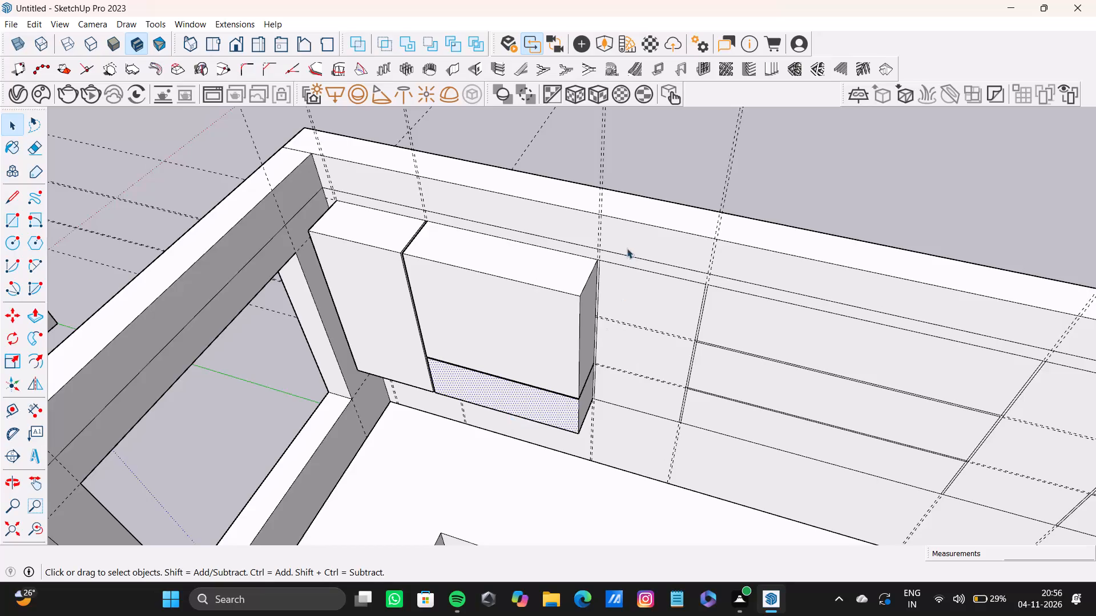
pyautogui.click(616, 280)
pyautogui.press('p')
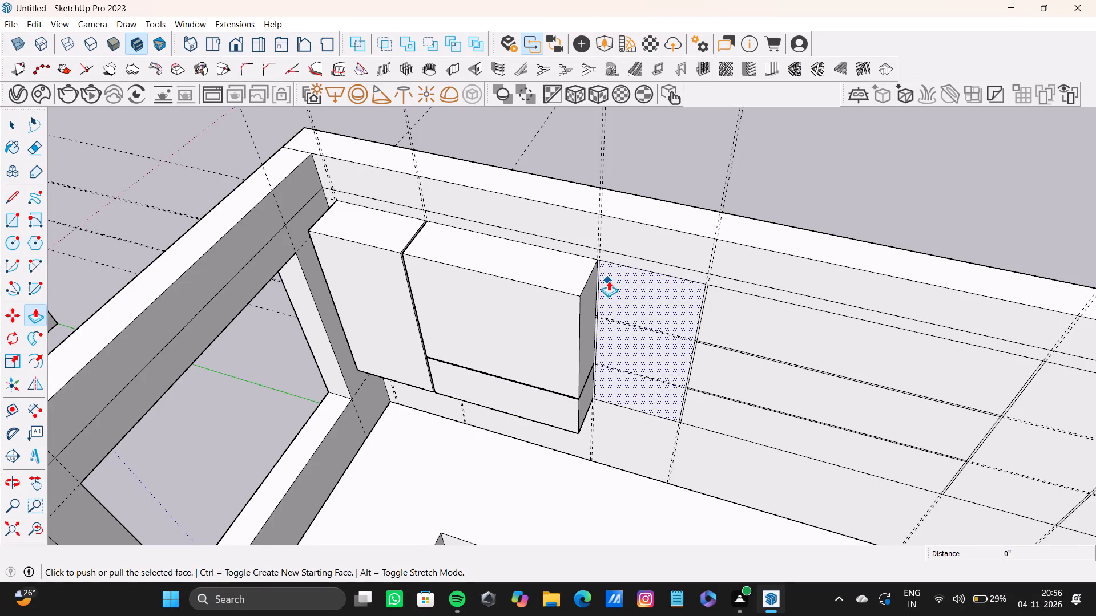
pyautogui.moveTo(609, 280); pyautogui.dragTo(569, 301)
# Pull out the top wide panel between the fourth and fifth vertical guide pairs, level with the neighbouring panels.
pyautogui.scroll(-5, 616, 303)
pyautogui.moveTo(622, 399); pyautogui.dragTo(575, 326, button='middle')
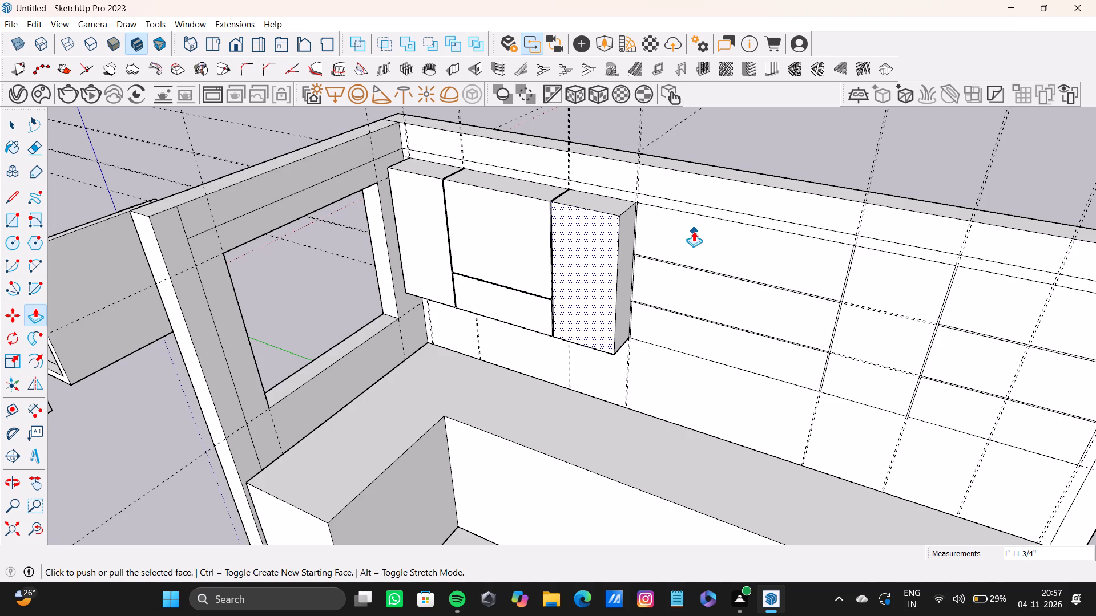
pyautogui.press('space')
pyautogui.click(694, 230)
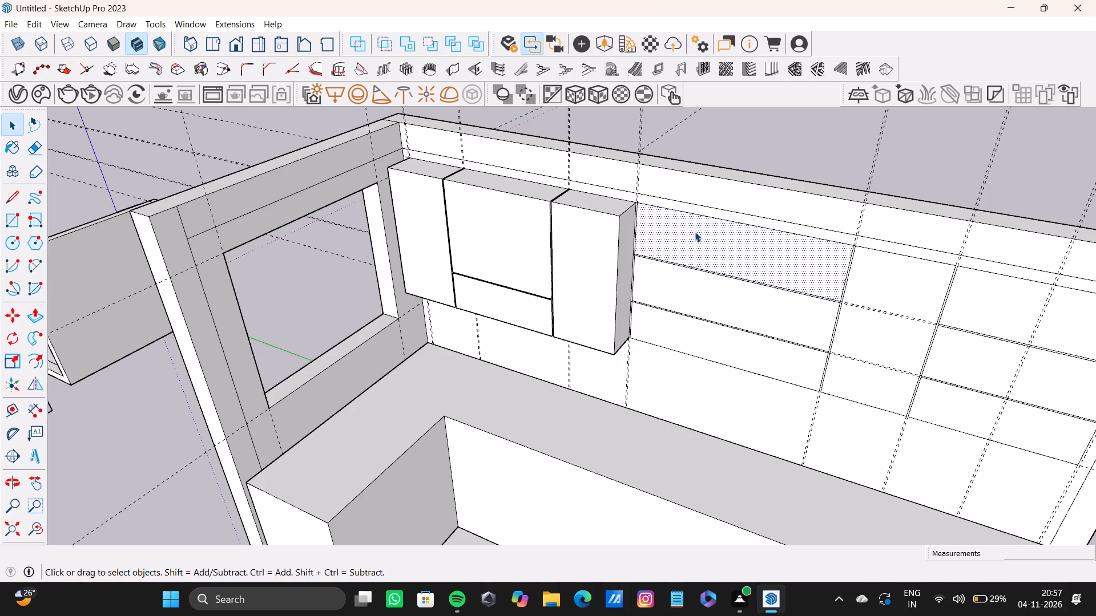
pyautogui.press('p')
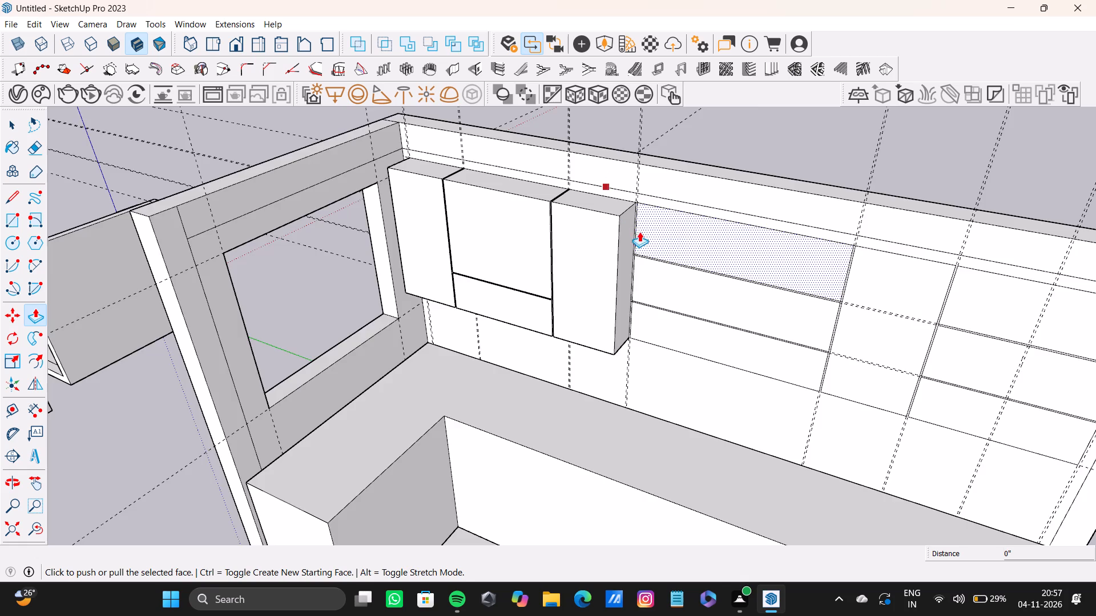
pyautogui.scroll(8, 643, 238)
pyautogui.moveTo(627, 180); pyautogui.dragTo(574, 206)
# Pull out the middle wide panel between the fourth and fifth vertical guide pairs, level with the panel above it.
pyautogui.scroll(-4, 619, 273)
pyautogui.moveTo(613, 319); pyautogui.dragTo(614, 236, button='middle')
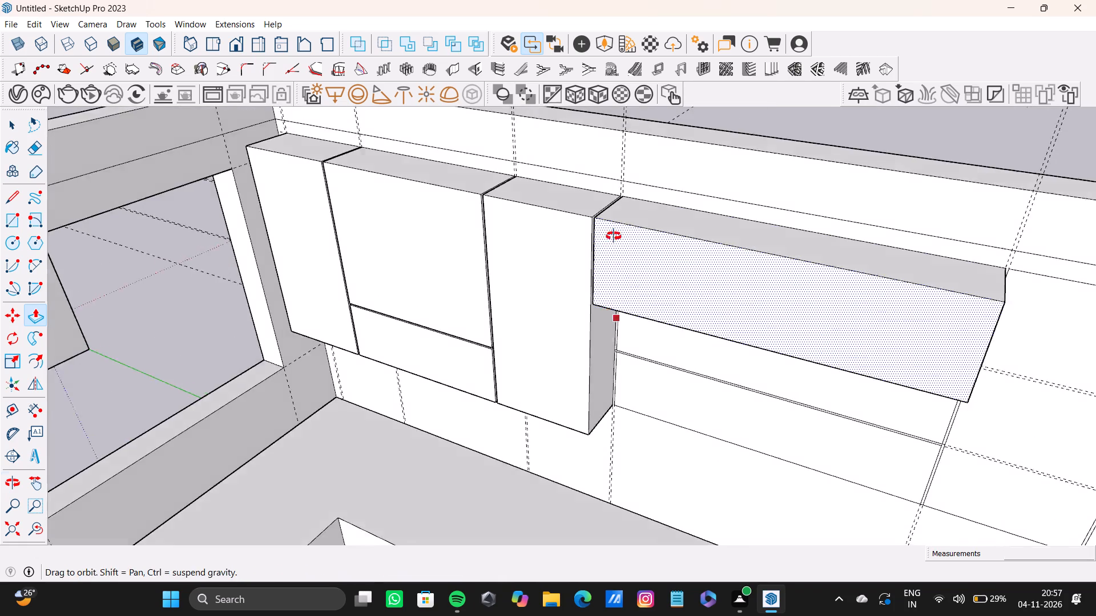
pyautogui.moveTo(614, 236); pyautogui.dragTo(618, 204, button='middle')
pyautogui.press('space')
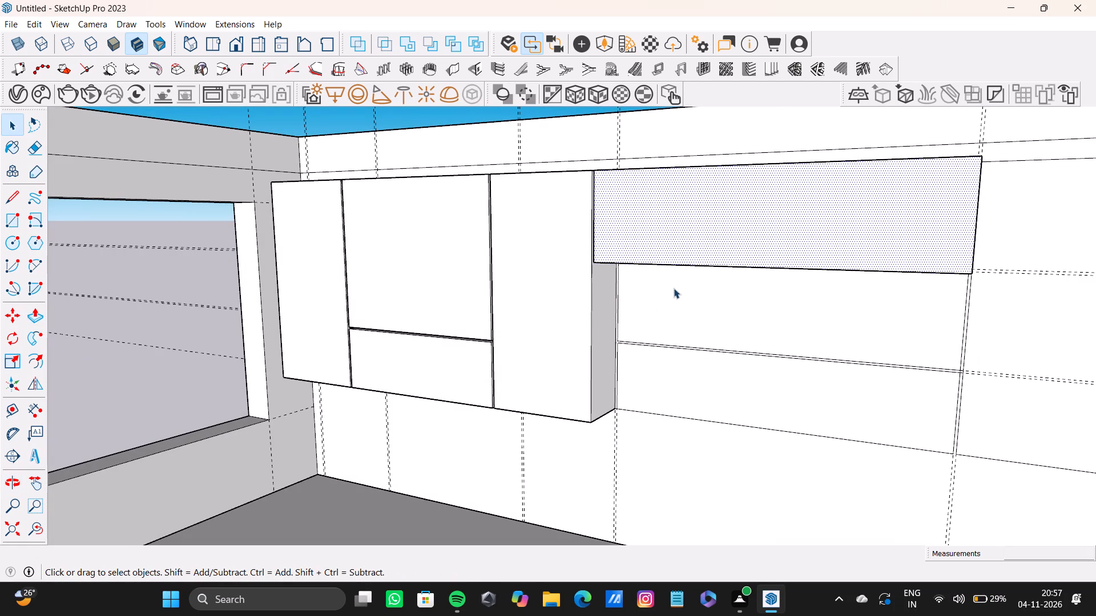
pyautogui.click(671, 283)
pyautogui.press('p')
pyautogui.moveTo(679, 290); pyautogui.dragTo(638, 261)
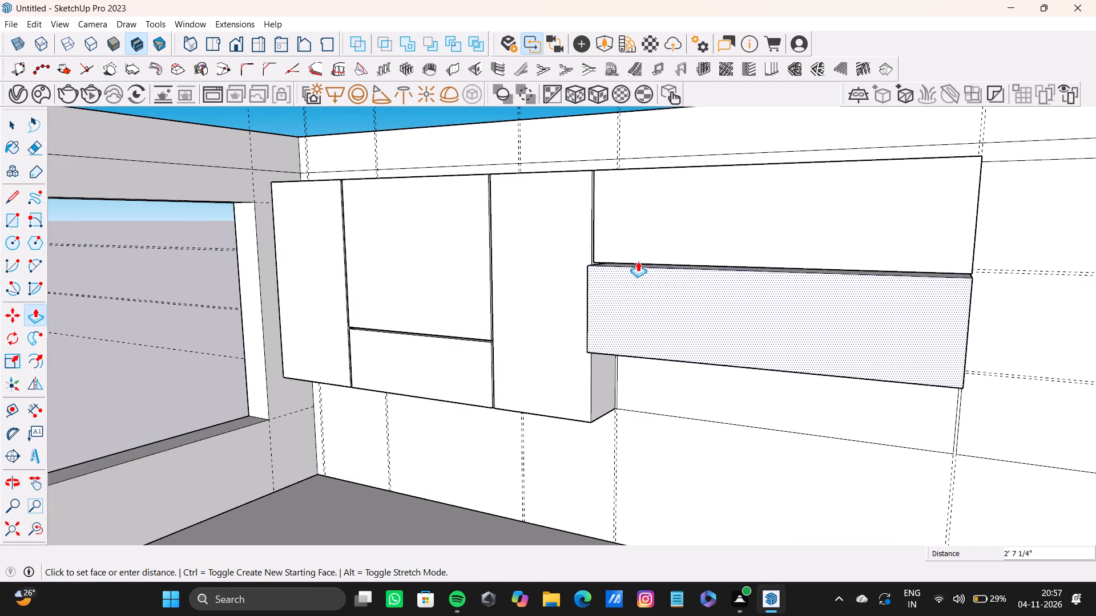
pyautogui.moveTo(638, 261); pyautogui.dragTo(635, 256)
# Pull out the bottom wide panel between the fourth and fifth vertical guide pairs, level with the panels above it.
pyautogui.press('space')
pyautogui.press('p')
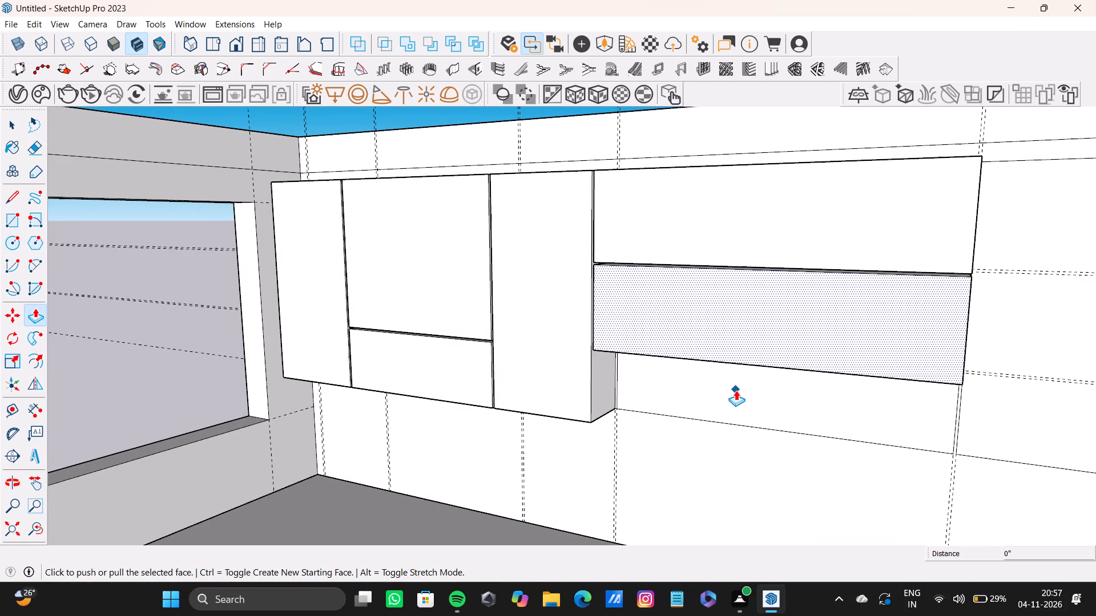
pyautogui.click(736, 390)
pyautogui.press('space')
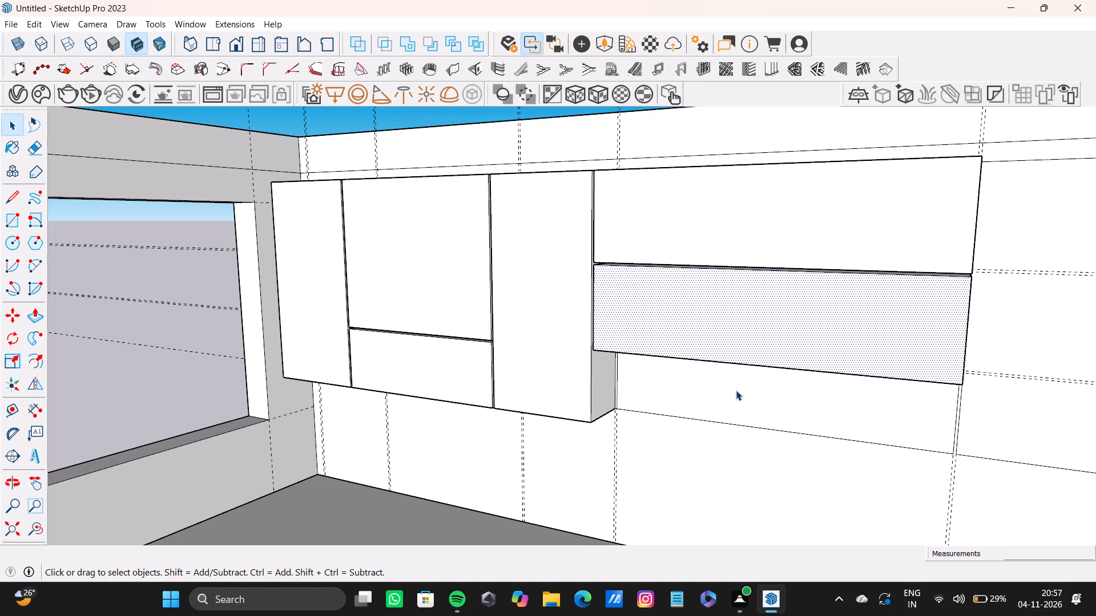
pyautogui.click(736, 390)
pyautogui.press('p')
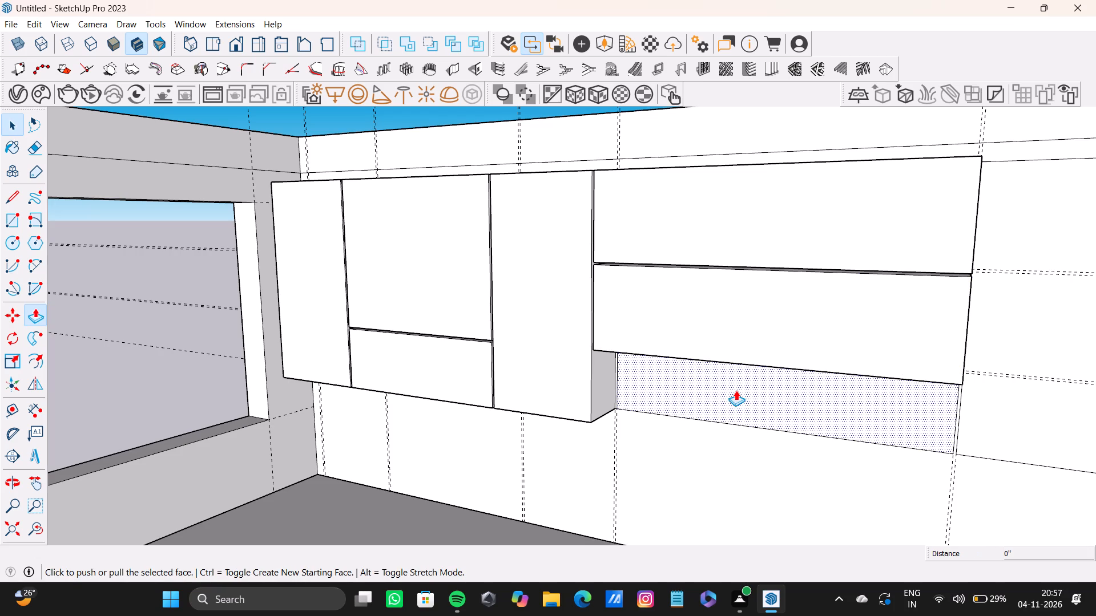
pyautogui.moveTo(694, 403); pyautogui.dragTo(645, 344)
# Pull out the full-height panel between the fifth and sixth vertical guide pairs by 1' 11 3/4".
pyautogui.scroll(-9, 664, 338)
pyautogui.moveTo(667, 341); pyautogui.dragTo(793, 367, button='middle')
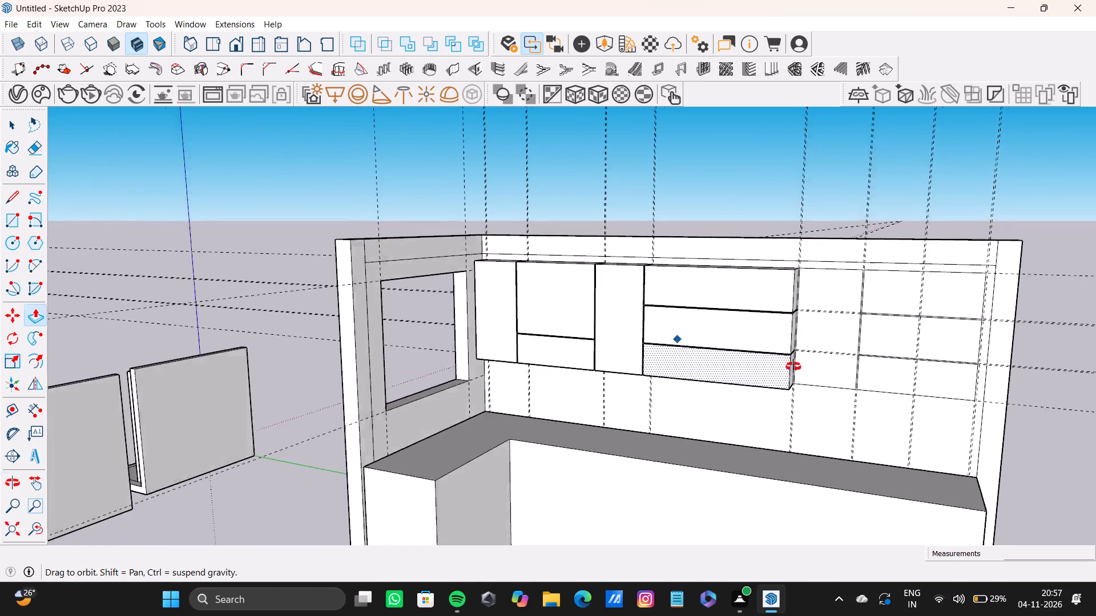
pyautogui.moveTo(793, 367); pyautogui.dragTo(718, 459, button='middle')
pyautogui.scroll(-5, 727, 443)
pyautogui.scroll(10, 808, 427)
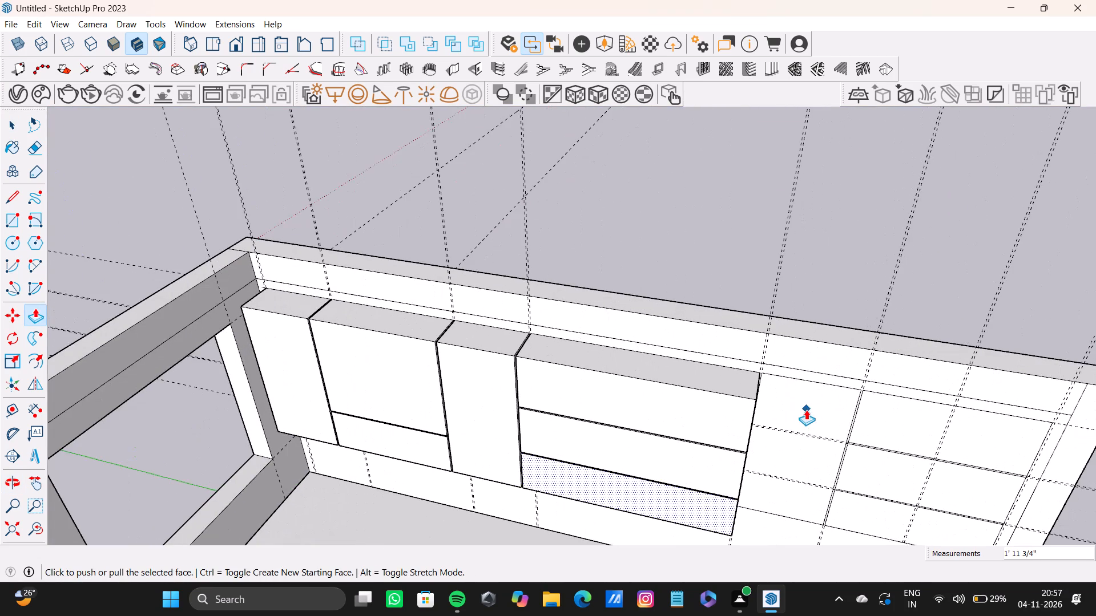
pyautogui.press('space')
pyautogui.click(760, 385)
pyautogui.click(792, 399)
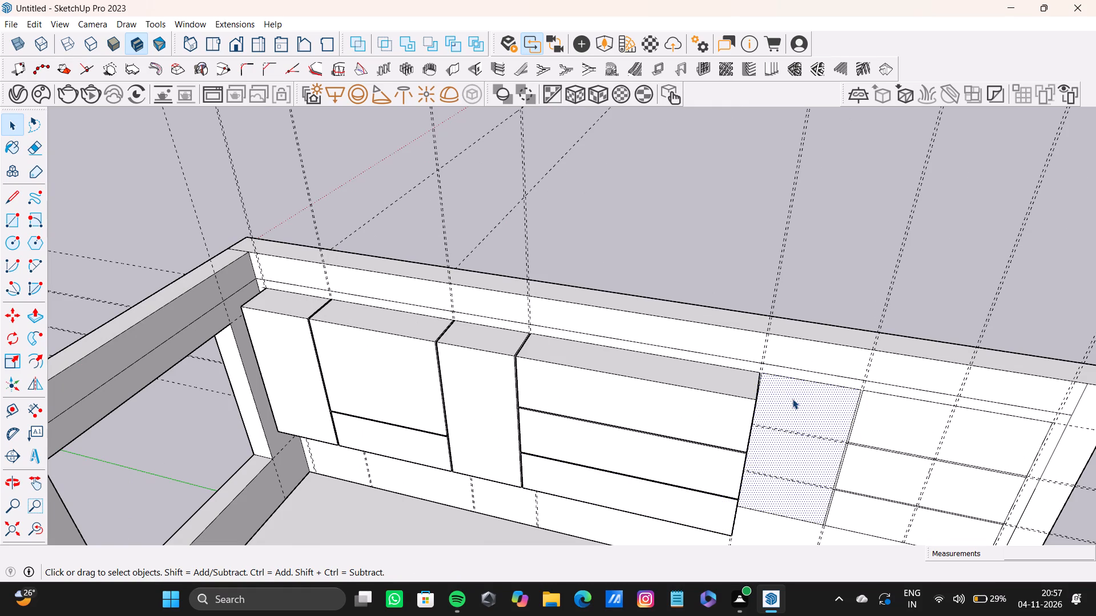
pyautogui.press('p')
pyautogui.moveTo(772, 384); pyautogui.dragTo(740, 408)
# Pull the window opening's jamb nearest the back wall inward to narrow the side-wall window away from the panels.
pyautogui.scroll(-11, 740, 407)
pyautogui.moveTo(504, 406); pyautogui.dragTo(291, 310, button='middle')
pyautogui.scroll(4, 521, 353)
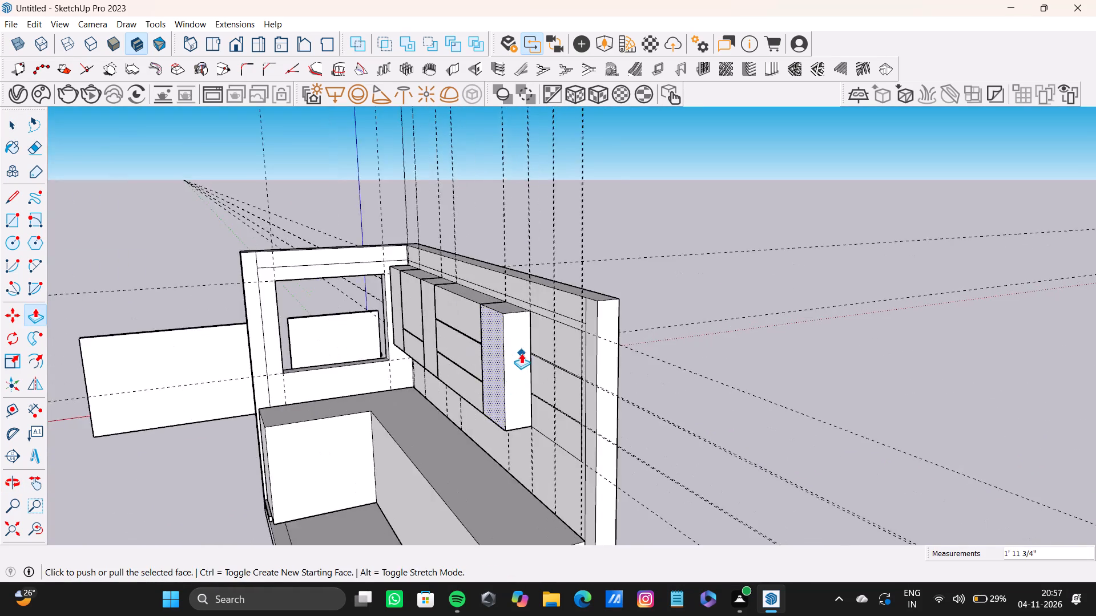
pyautogui.scroll(5, 521, 353)
pyautogui.moveTo(509, 358); pyautogui.dragTo(784, 491, button='middle')
pyautogui.scroll(-8, 278, 380)
pyautogui.moveTo(282, 373); pyautogui.dragTo(209, 366, button='middle')
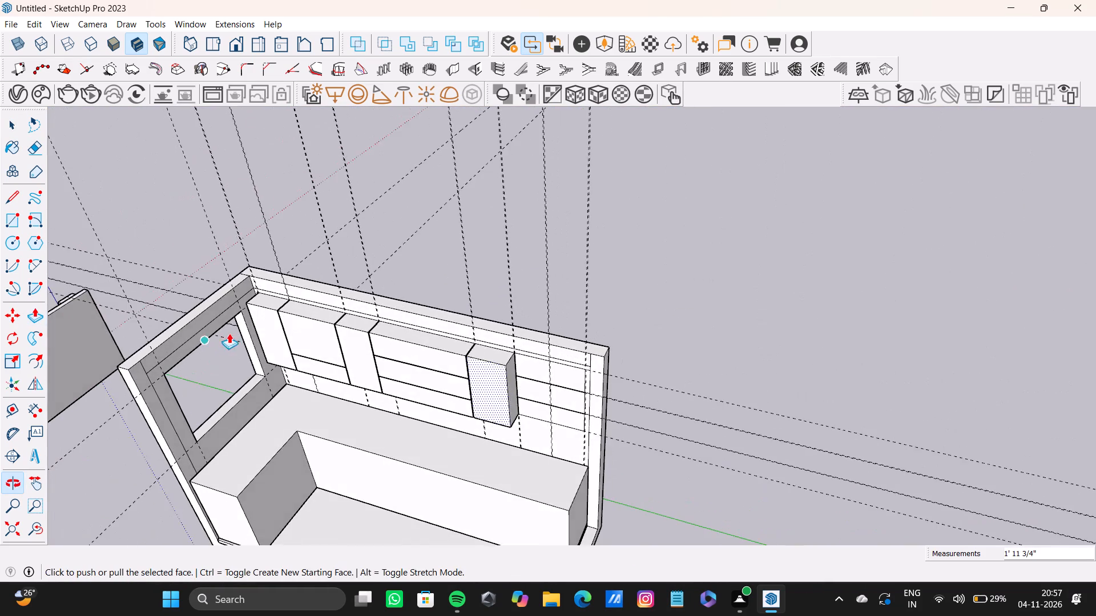
pyautogui.scroll(10, 229, 332)
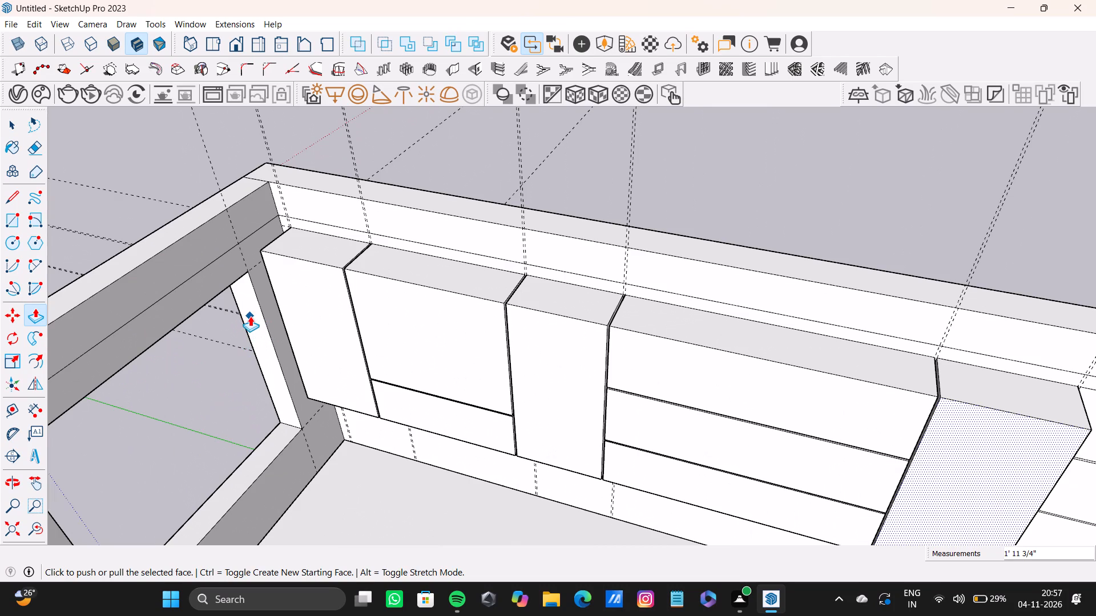
pyautogui.scroll(-4, 250, 316)
pyautogui.keyDown('shift'); pyautogui.moveTo(250, 316); pyautogui.dragTo(305, 242, button='middle'); pyautogui.keyUp('shift')
pyautogui.scroll(7, 305, 241)
pyautogui.press('space')
pyautogui.click(307, 225)
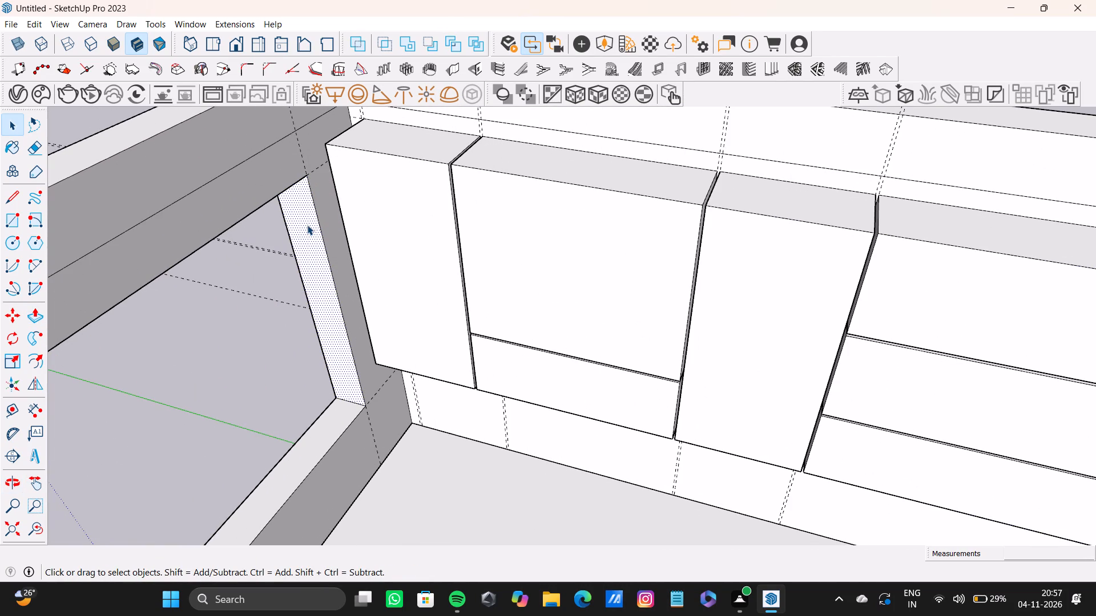
pyautogui.press('p')
pyautogui.moveTo(307, 225); pyautogui.dragTo(228, 290)
# Push the same window jamb about 1' 5 5/8" back toward the back wall to widen the opening.
pyautogui.scroll(-8, 227, 291)
pyautogui.keyDown('shift'); pyautogui.moveTo(225, 310); pyautogui.dragTo(321, 214, button='middle'); pyautogui.keyUp('shift')
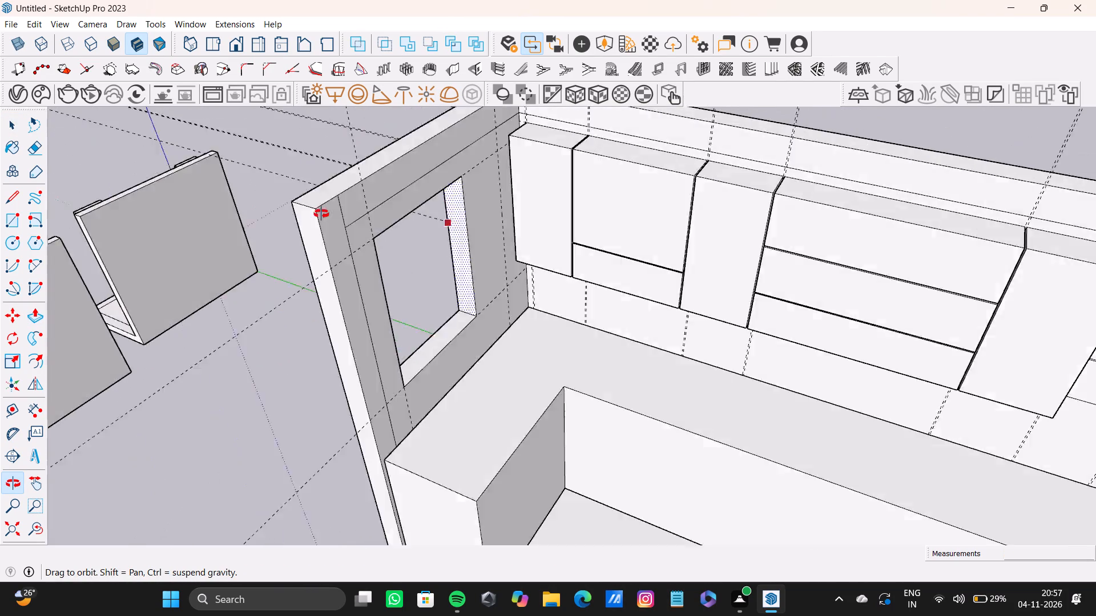
pyautogui.keyDown('shift'); pyautogui.moveTo(321, 214); pyautogui.dragTo(369, 342, button='middle'); pyautogui.keyUp('shift')
pyautogui.scroll(10, 458, 312)
pyautogui.moveTo(459, 308); pyautogui.dragTo(511, 286)
pyautogui.scroll(-9, 505, 301)
pyautogui.moveTo(497, 312); pyautogui.dragTo(486, 321, button='middle')
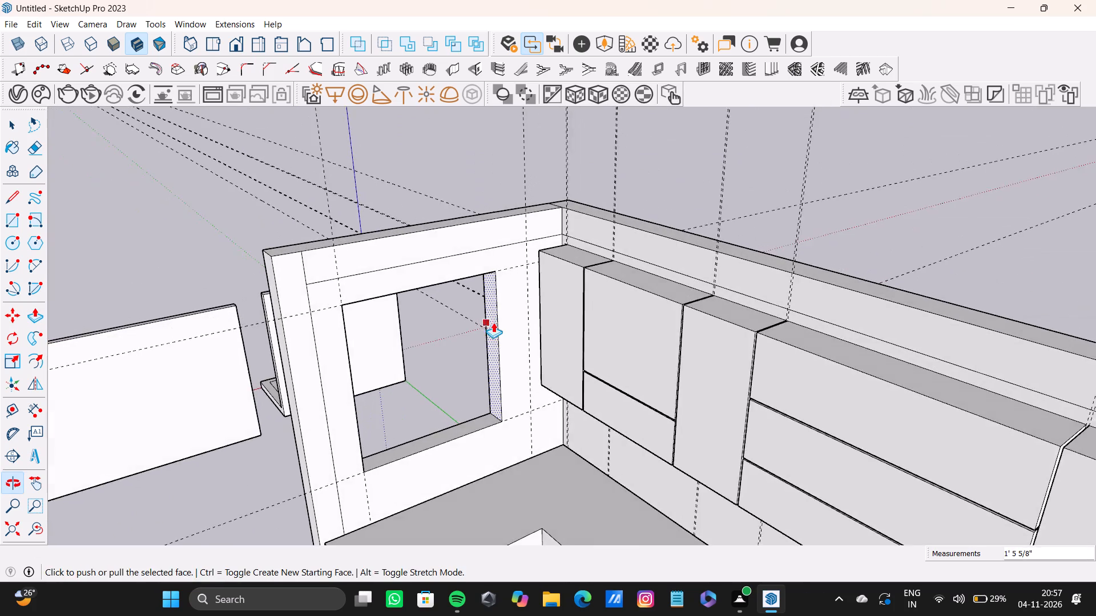
# Pull the window opening's jamb nearest the back wall slightly inward to fine-tune the side-wall window's width.
pyautogui.scroll(4, 494, 323)
pyautogui.moveTo(494, 330); pyautogui.dragTo(483, 342)
# Pull the narrow full-height cabinet beside the window corner farther out from the back wall to deepen it.
pyautogui.scroll(-4, 482, 345)
pyautogui.moveTo(481, 386); pyautogui.dragTo(454, 310, button='middle')
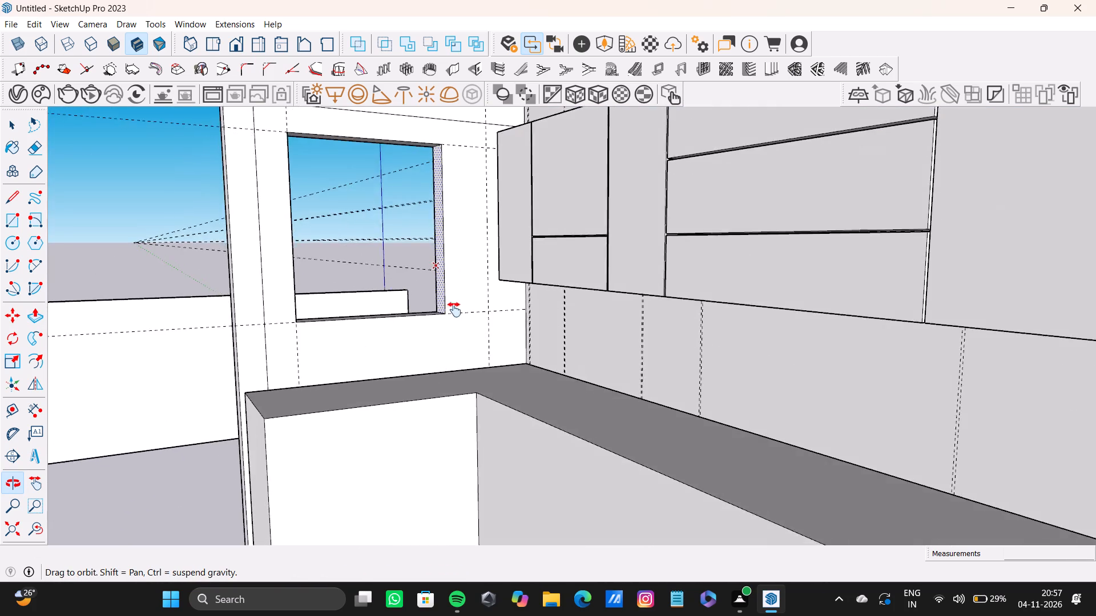
pyautogui.moveTo(454, 310); pyautogui.dragTo(519, 379, button='middle')
pyautogui.scroll(4, 609, 297)
pyautogui.press('space')
pyautogui.click(613, 224)
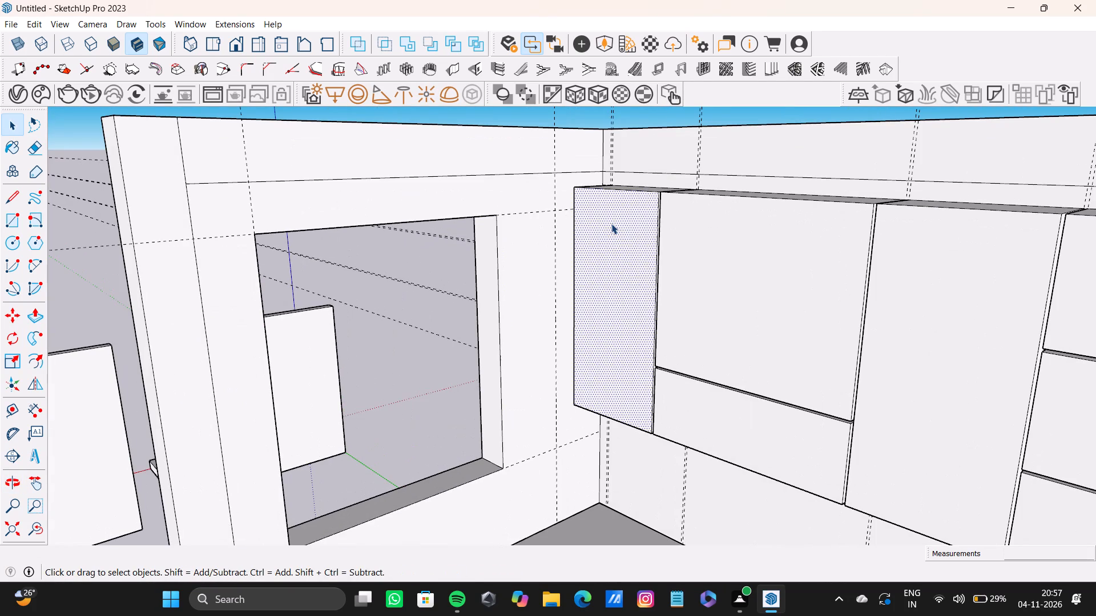
pyautogui.press('p')
pyautogui.moveTo(609, 224); pyautogui.dragTo(554, 248)
# Pull the upper panel between the second and third vertical guide pairs out level with the corner cabinet's front.
pyautogui.scroll(-4, 608, 290)
pyautogui.keyDown('shift'); pyautogui.moveTo(607, 332); pyautogui.dragTo(545, 268, button='middle'); pyautogui.keyUp('shift')
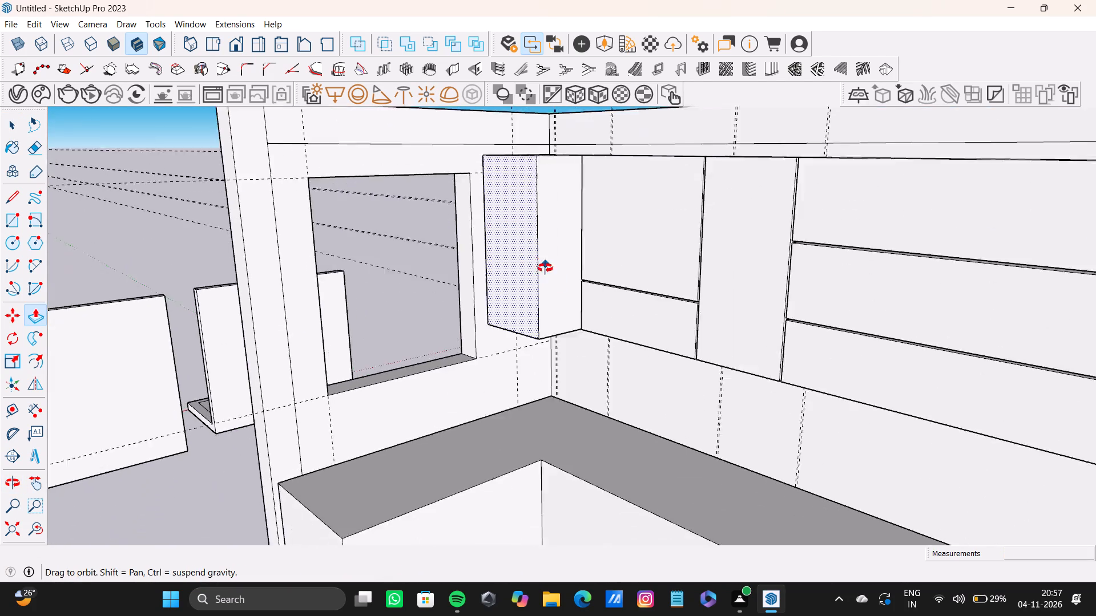
pyautogui.keyDown('shift'); pyautogui.moveTo(545, 268); pyautogui.dragTo(527, 314, button='middle'); pyautogui.keyUp('shift')
pyautogui.press('space')
pyautogui.click(612, 327)
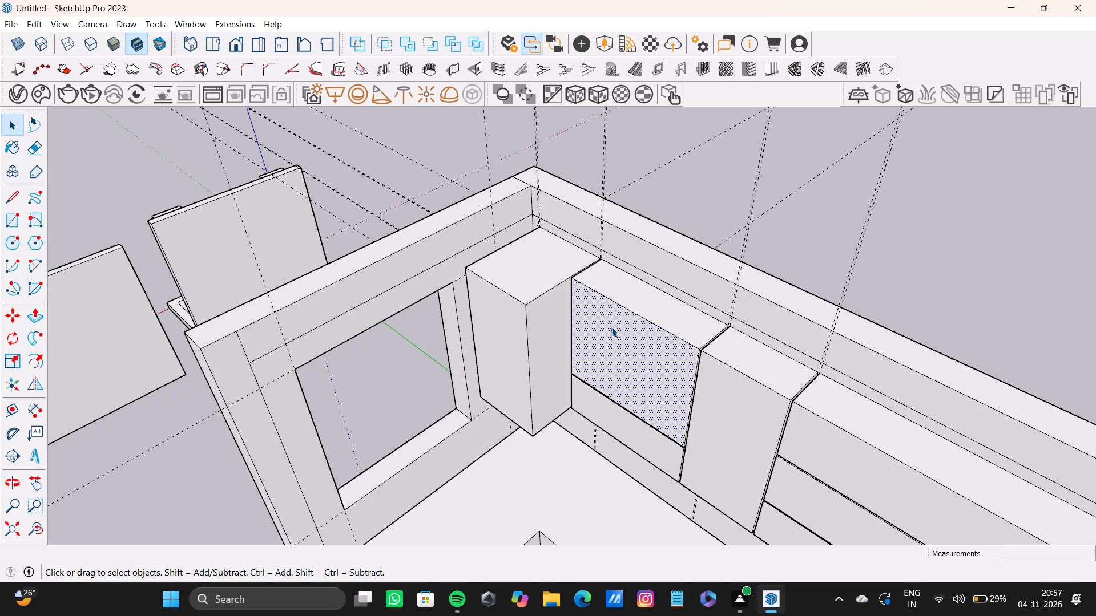
pyautogui.press('p')
pyautogui.moveTo(603, 322); pyautogui.dragTo(528, 299)
# Pull the lower panel between the second and third vertical guide pairs out level with the panel above it.
pyautogui.moveTo(597, 405); pyautogui.dragTo(639, 230, button='middle')
pyautogui.scroll(4, 672, 311)
pyautogui.press('space')
pyautogui.click(656, 263)
pyautogui.press('p')
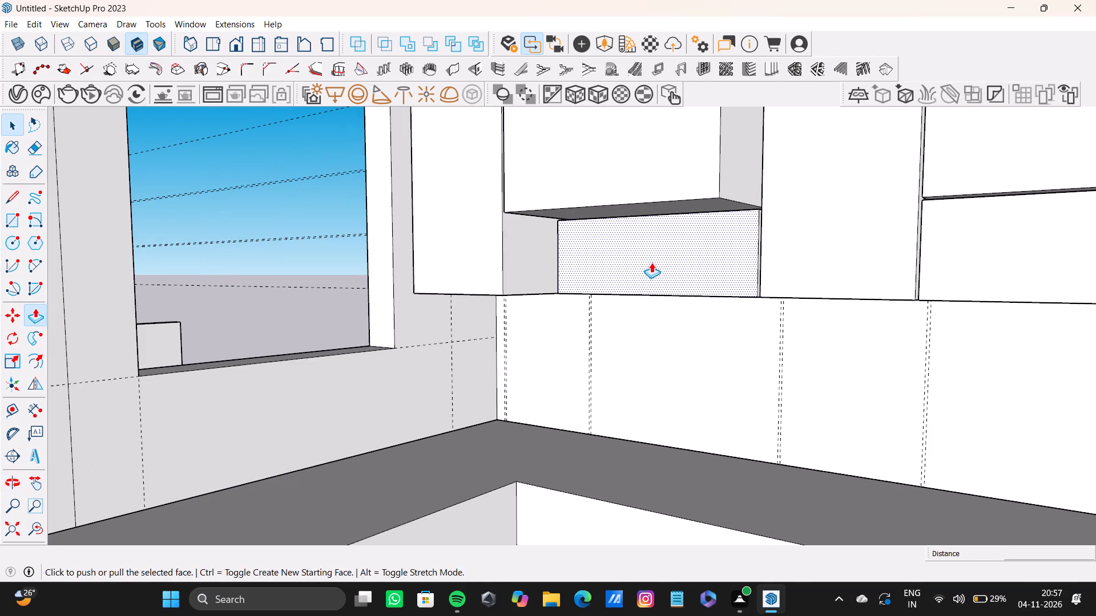
pyautogui.moveTo(636, 233); pyautogui.dragTo(563, 197)
# Pull the narrow full-height cabinet between the third and fourth vertical guide pairs out another 2' 8 1/4", level with its deepened neighbour.
pyautogui.scroll(-10, 578, 194)
pyautogui.keyDown('shift'); pyautogui.moveTo(586, 180); pyautogui.dragTo(569, 260, button='middle'); pyautogui.keyUp('shift')
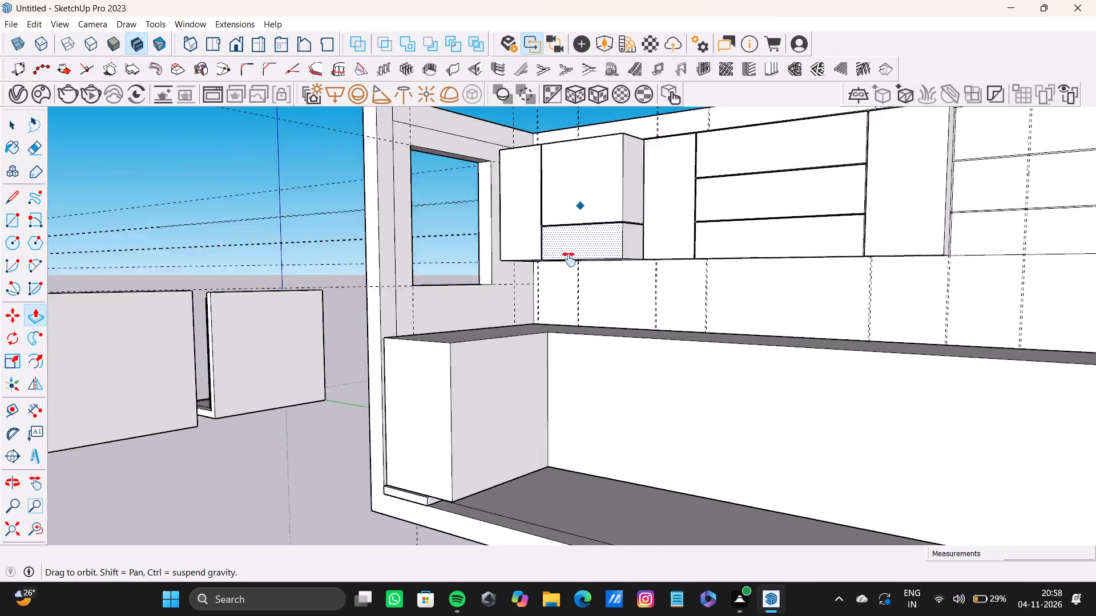
pyautogui.keyDown('shift'); pyautogui.moveTo(569, 260); pyautogui.dragTo(590, 364, button='middle'); pyautogui.keyUp('shift')
pyautogui.press('space')
pyautogui.click(661, 326)
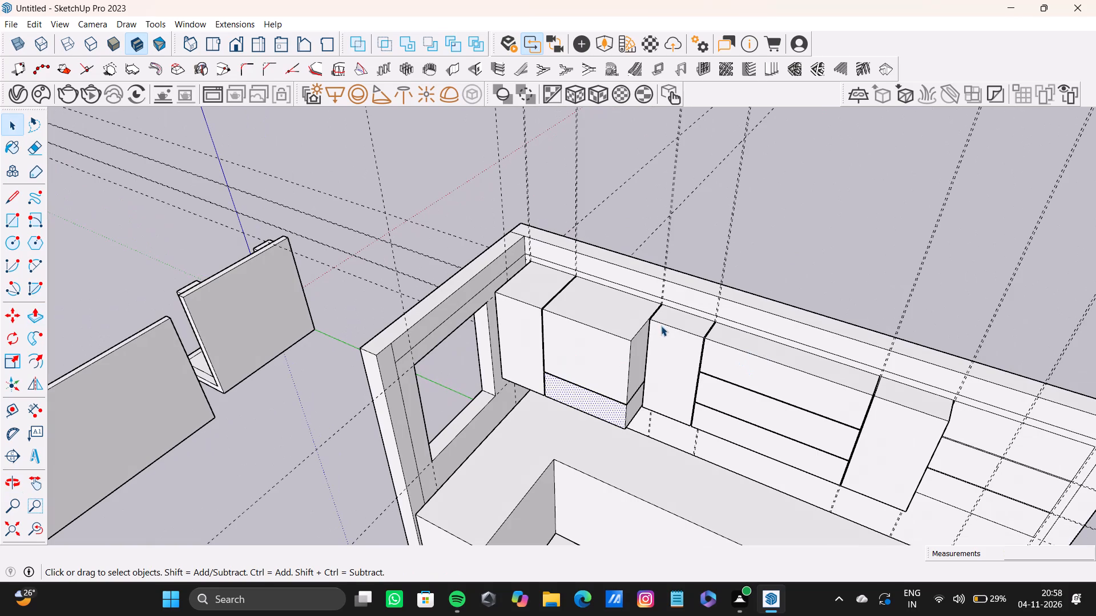
pyautogui.click(662, 335)
pyautogui.press('p')
pyautogui.moveTo(660, 328); pyautogui.dragTo(615, 346)
# Pull the top wide panel between the fourth and fifth vertical guide pairs out another 2' 8 1/4".
pyautogui.scroll(-5, 652, 351)
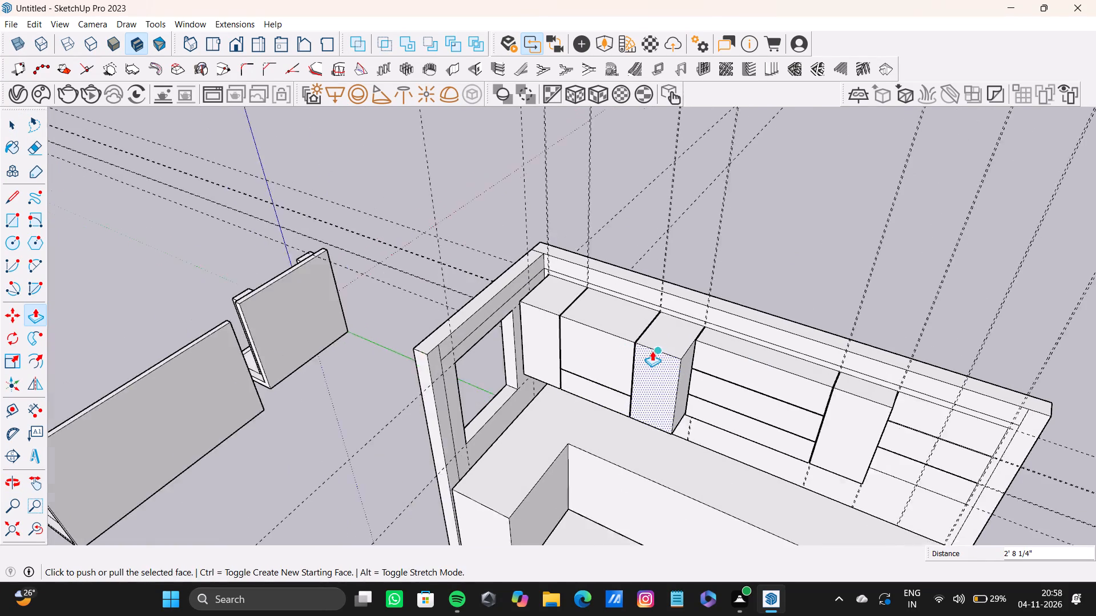
pyautogui.moveTo(667, 363); pyautogui.dragTo(550, 274, button='middle')
pyautogui.scroll(13, 626, 303)
pyautogui.press('space')
pyautogui.click(597, 262)
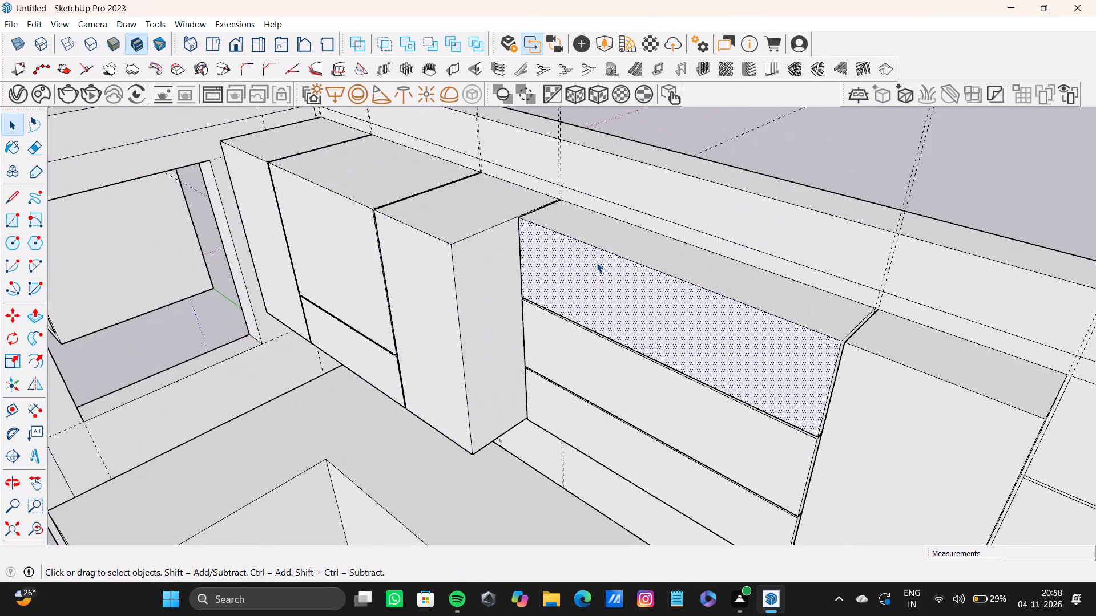
pyautogui.press('p')
pyautogui.moveTo(595, 261); pyautogui.dragTo(442, 244)
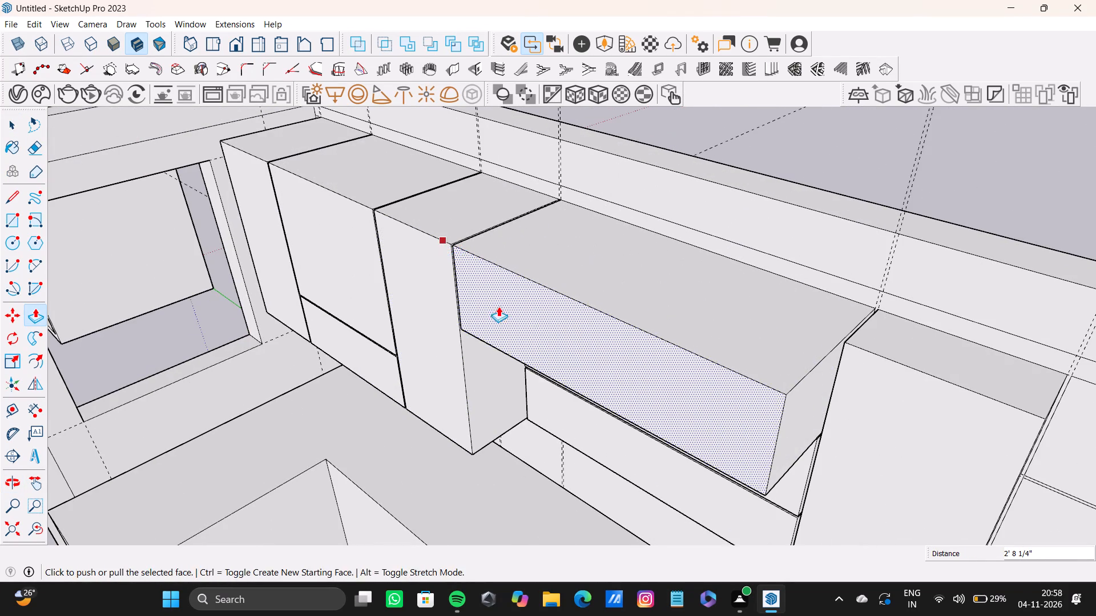
# Pull the middle wide panel between the fourth and fifth vertical guide pairs out level with the panel above it.
pyautogui.scroll(-3, 551, 343)
pyautogui.moveTo(557, 358); pyautogui.dragTo(605, 193, button='middle')
pyautogui.press('space')
pyautogui.scroll(4, 575, 325)
pyautogui.click(567, 303)
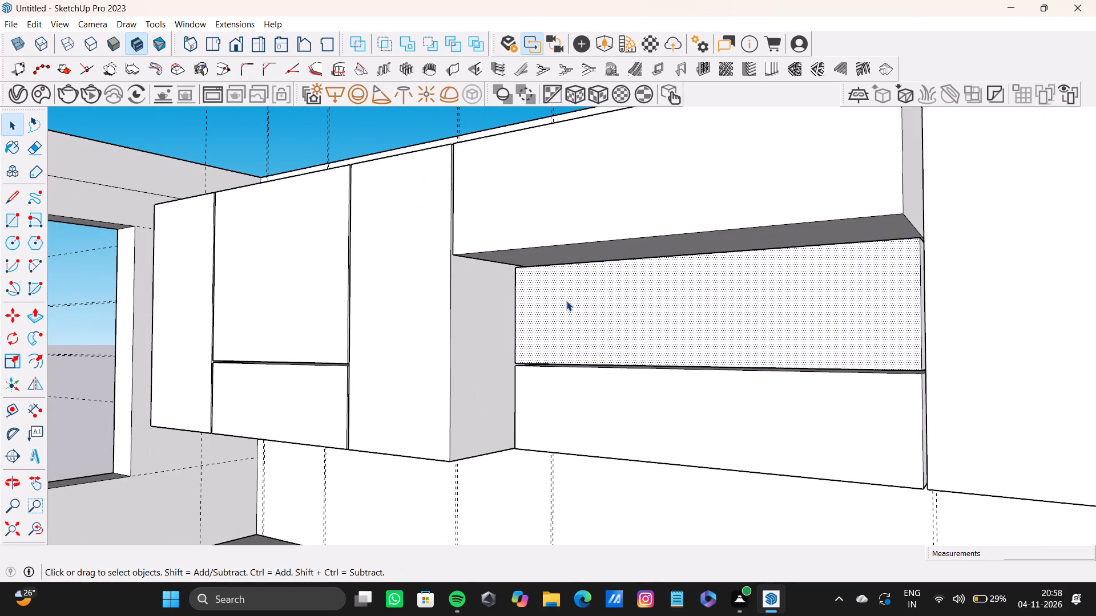
pyautogui.press('p')
pyautogui.moveTo(566, 299); pyautogui.dragTo(503, 188)
# Pull the bottom wide panel between the fourth and fifth vertical guide pairs out another 2' 8 1/4".
pyautogui.scroll(-4, 575, 307)
pyautogui.moveTo(615, 368); pyautogui.dragTo(671, 362, button='middle')
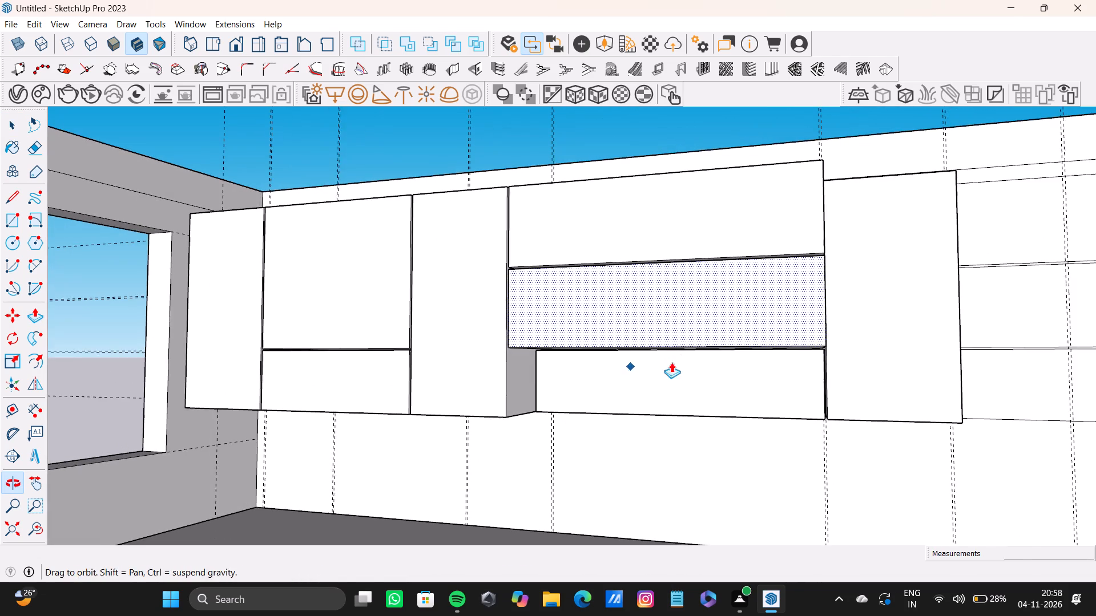
pyautogui.moveTo(671, 362); pyautogui.dragTo(674, 362, button='middle')
pyautogui.press('space')
pyautogui.click(638, 374)
pyautogui.press('p')
pyautogui.moveTo(636, 373); pyautogui.dragTo(595, 307)
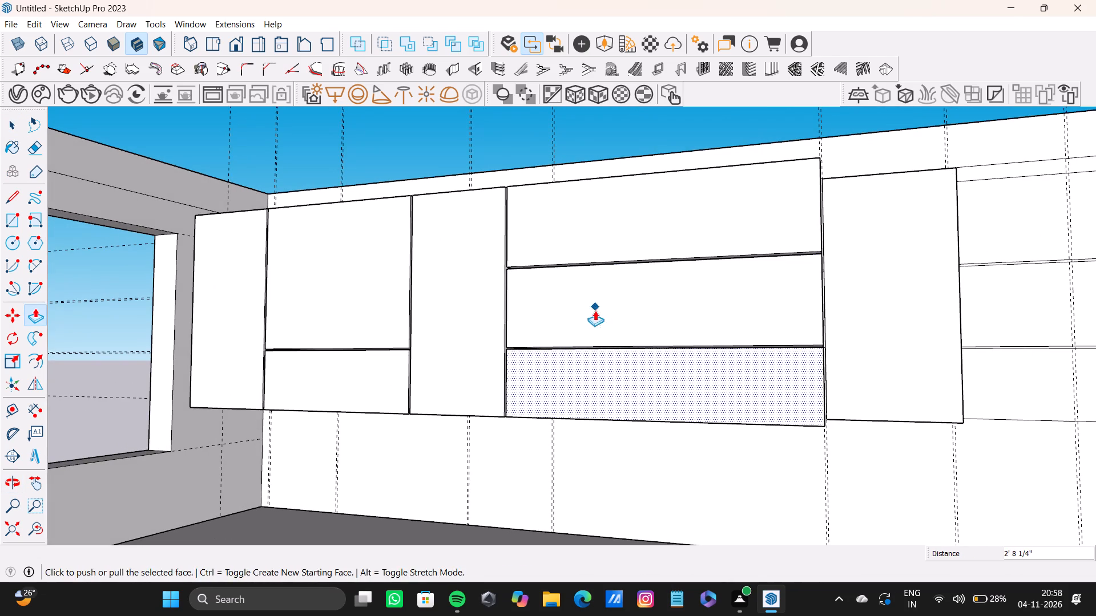
# Pull the full-height cabinet between the fifth and sixth vertical guide pairs out another 2' 8 1/4", level with the wide panels.
pyautogui.scroll(-5, 595, 311)
pyautogui.moveTo(699, 354); pyautogui.dragTo(596, 537, button='middle')
pyautogui.scroll(-4, 589, 428)
pyautogui.scroll(2, 589, 390)
pyautogui.keyDown('shift'); pyautogui.moveTo(574, 282); pyautogui.dragTo(501, 394, button='middle'); pyautogui.keyUp('shift')
pyautogui.scroll(4, 567, 402)
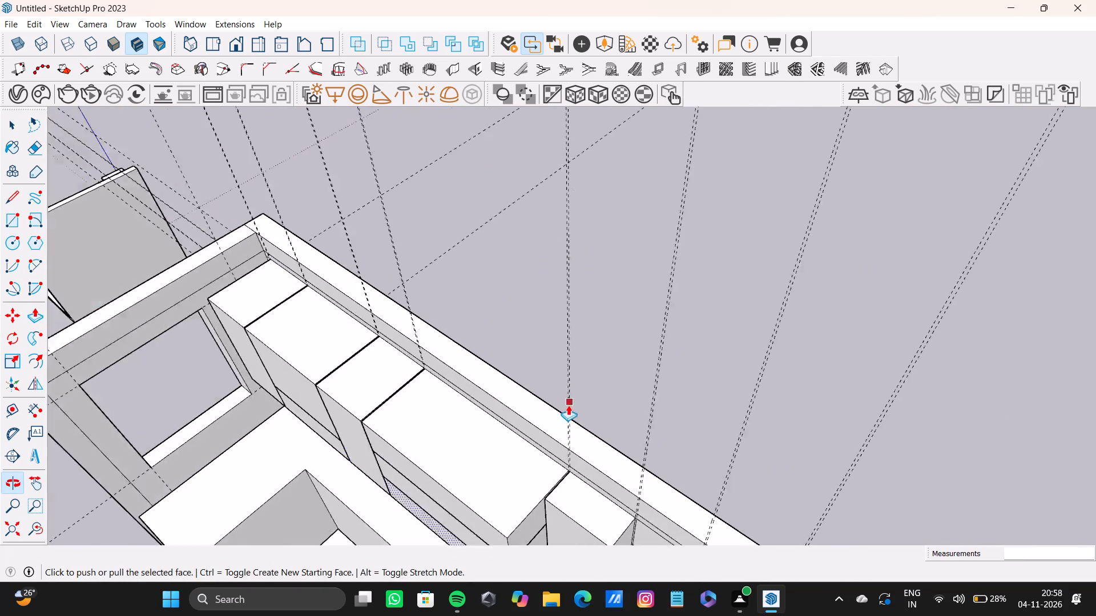
pyautogui.keyDown('shift'); pyautogui.moveTo(554, 433); pyautogui.dragTo(539, 203, button='middle'); pyautogui.keyUp('shift')
pyautogui.scroll(-3, 519, 252)
pyautogui.scroll(3, 538, 317)
pyautogui.moveTo(540, 329); pyautogui.dragTo(593, 266, button='middle')
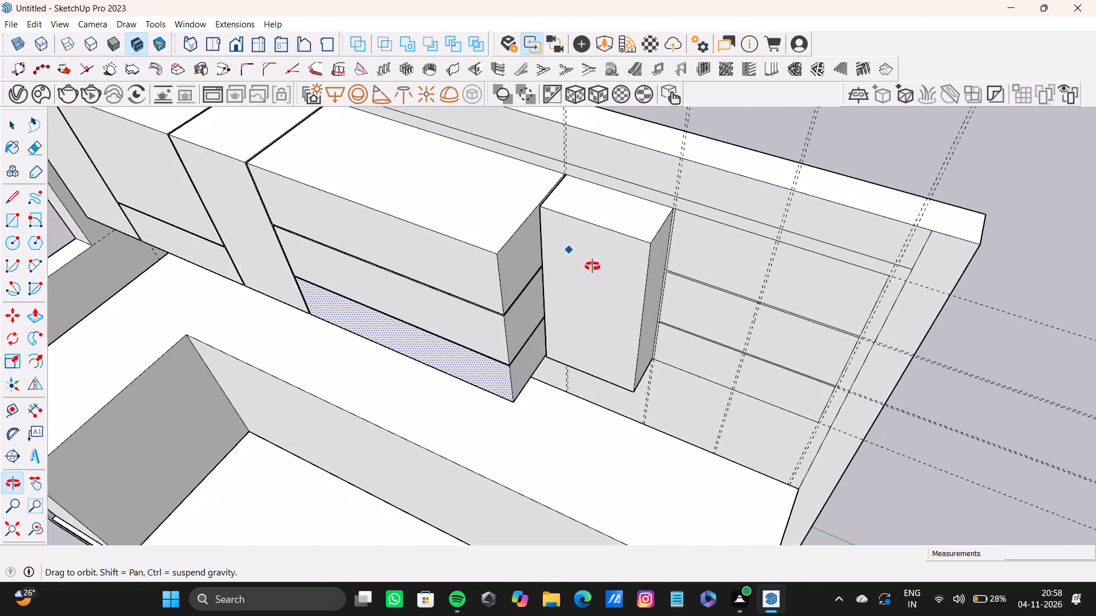
pyautogui.moveTo(593, 266); pyautogui.dragTo(593, 270, button='middle')
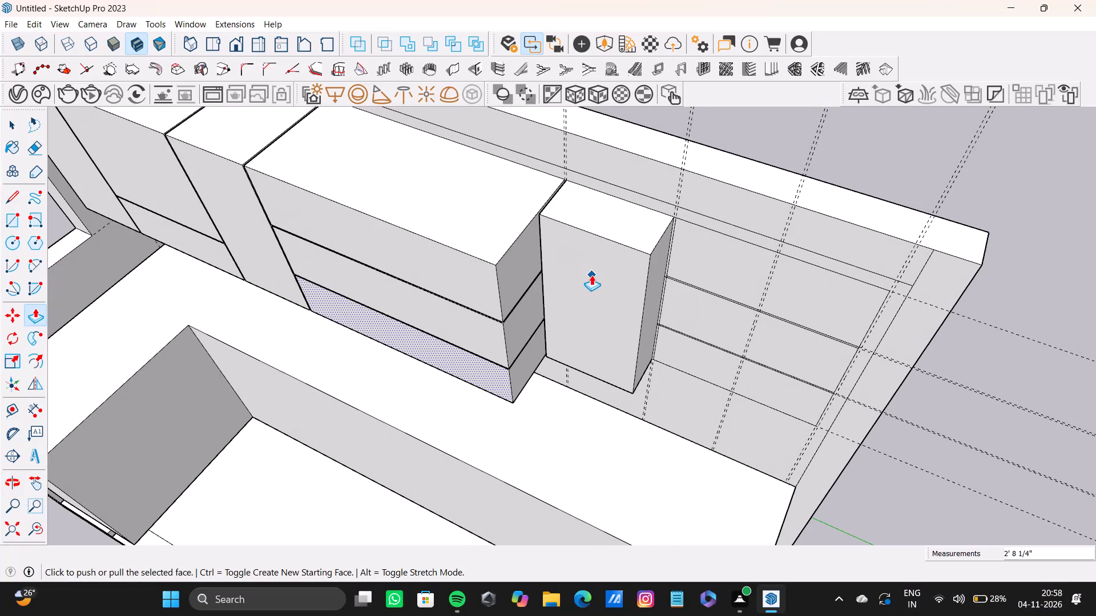
pyautogui.scroll(3, 573, 251)
pyautogui.press('space')
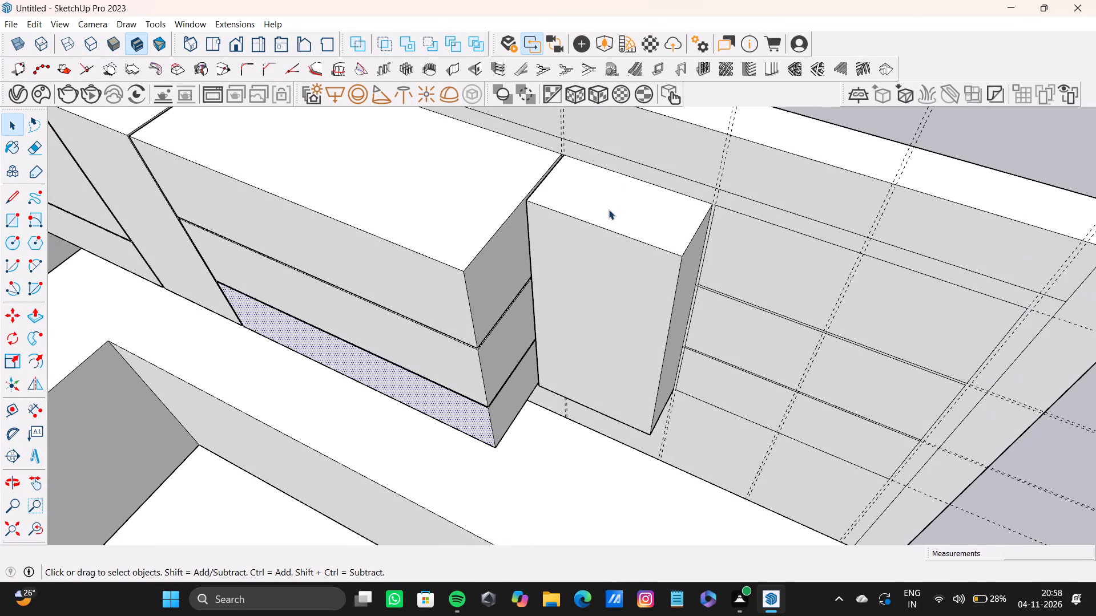
pyautogui.click(574, 245)
pyautogui.press('p')
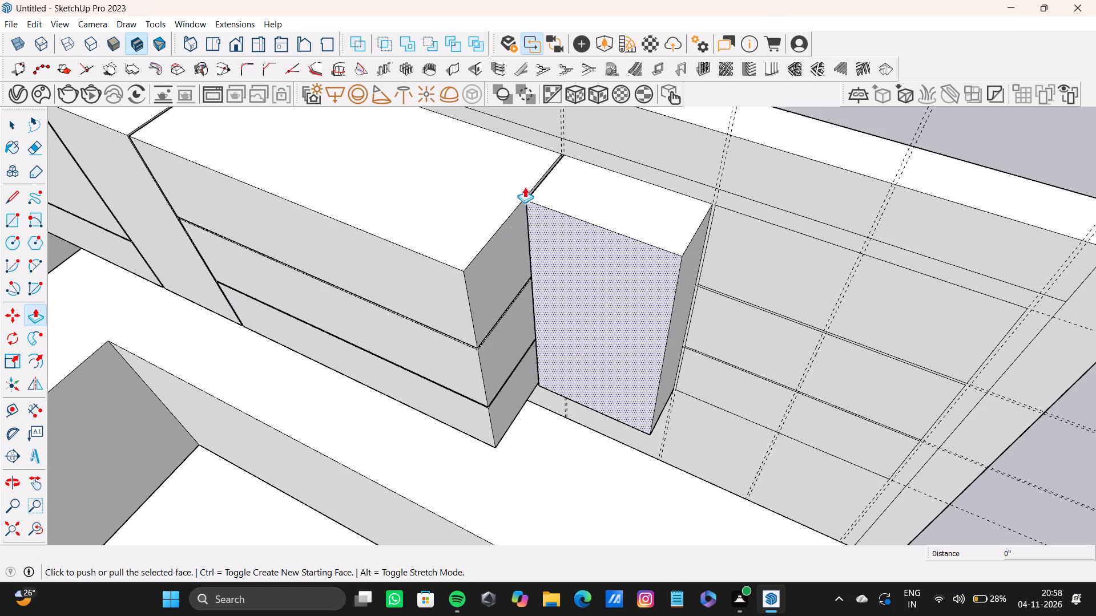
pyautogui.moveTo(554, 205); pyautogui.dragTo(448, 269)
# Extrude the top panel of the last bay, at the back wall's open end, out 4' 8" from the wall.
pyautogui.scroll(-7, 608, 307)
pyautogui.moveTo(609, 361); pyautogui.dragTo(627, 189, button='middle')
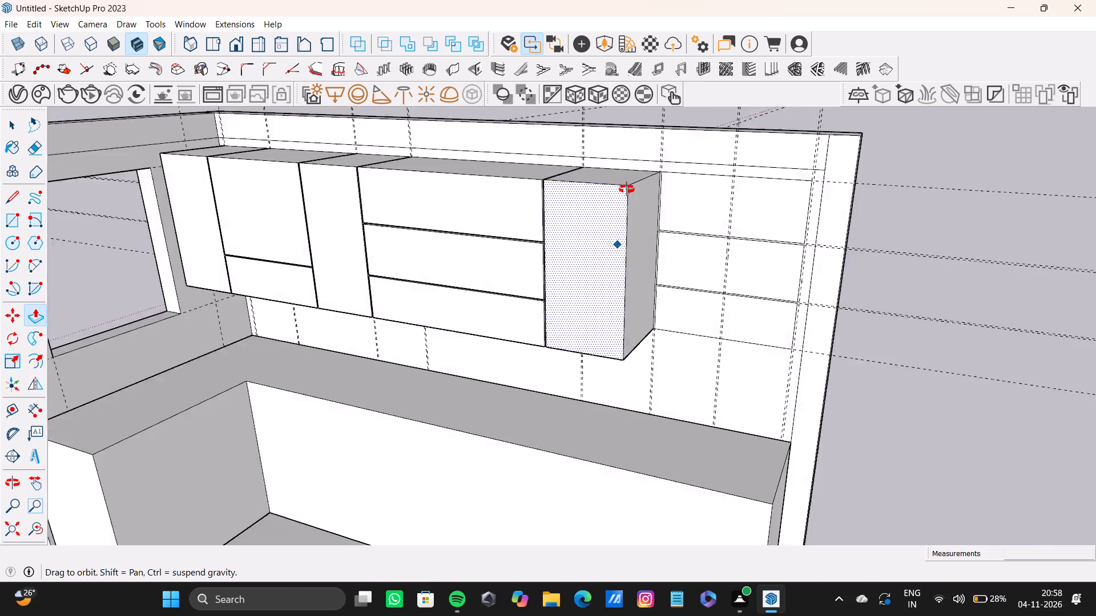
pyautogui.moveTo(627, 189); pyautogui.dragTo(613, 206, button='middle')
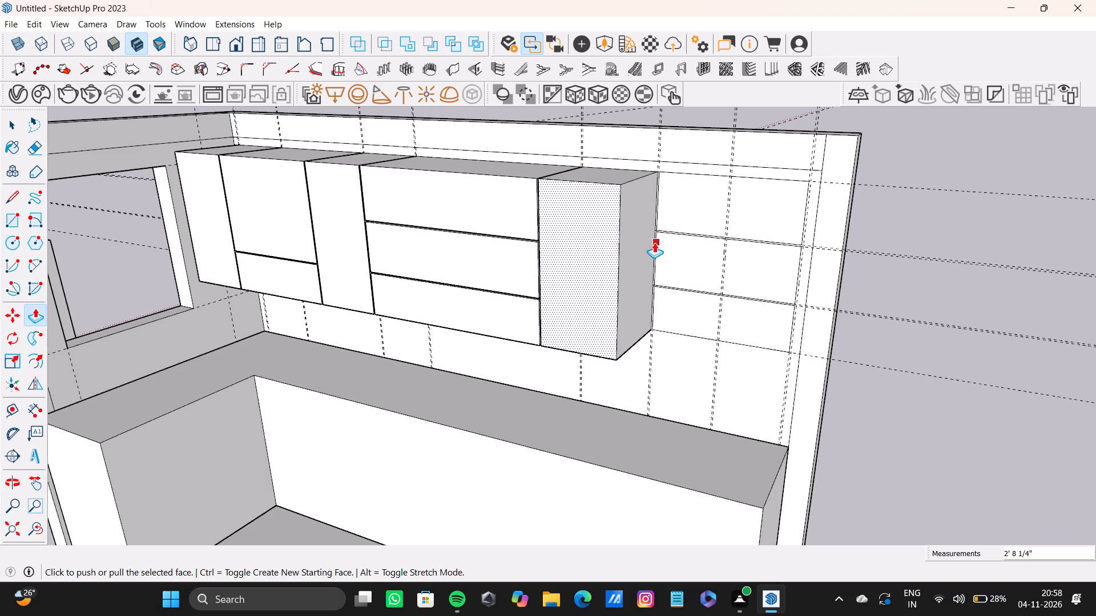
pyautogui.press('space')
pyautogui.click(707, 208)
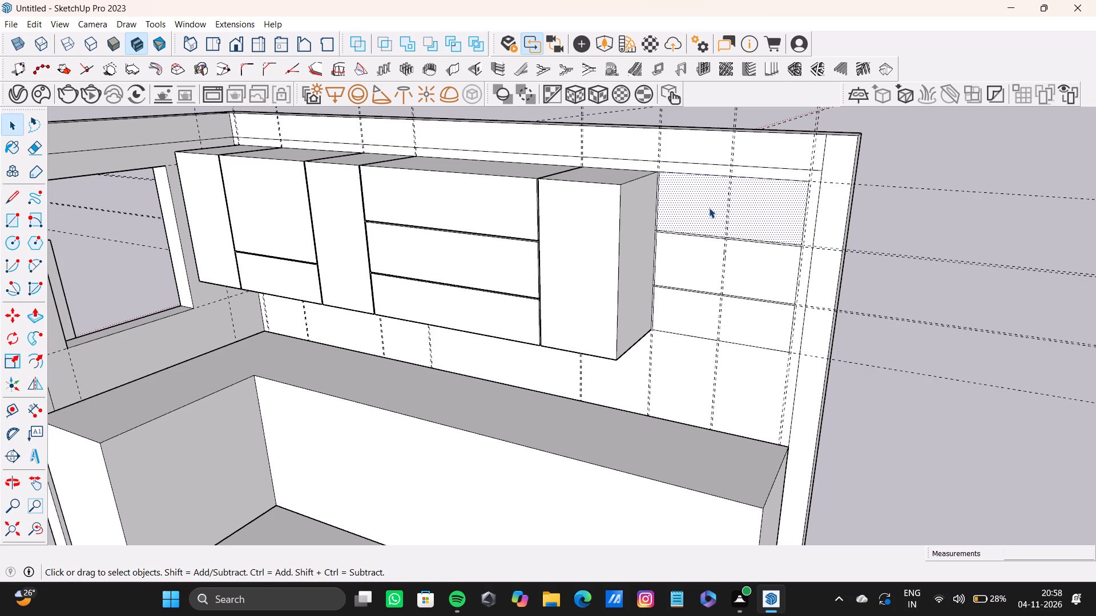
pyautogui.click(691, 196)
pyautogui.press('p')
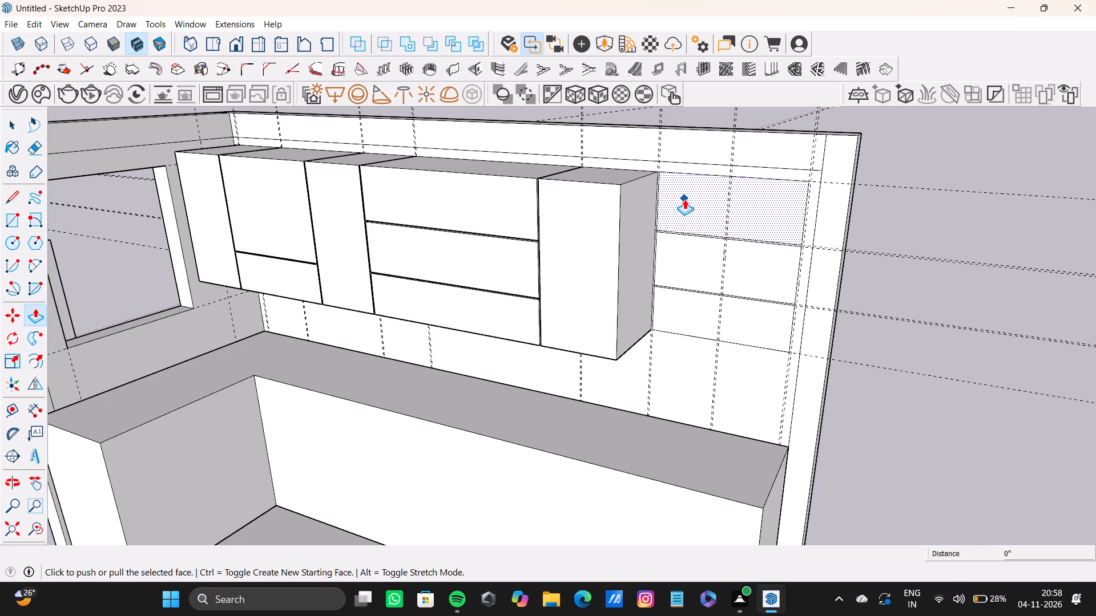
pyautogui.moveTo(691, 194); pyautogui.dragTo(622, 189)
# Extrude the middle panel of the last bay out 4' 8", level with the panel above it.
pyautogui.scroll(-3, 707, 262)
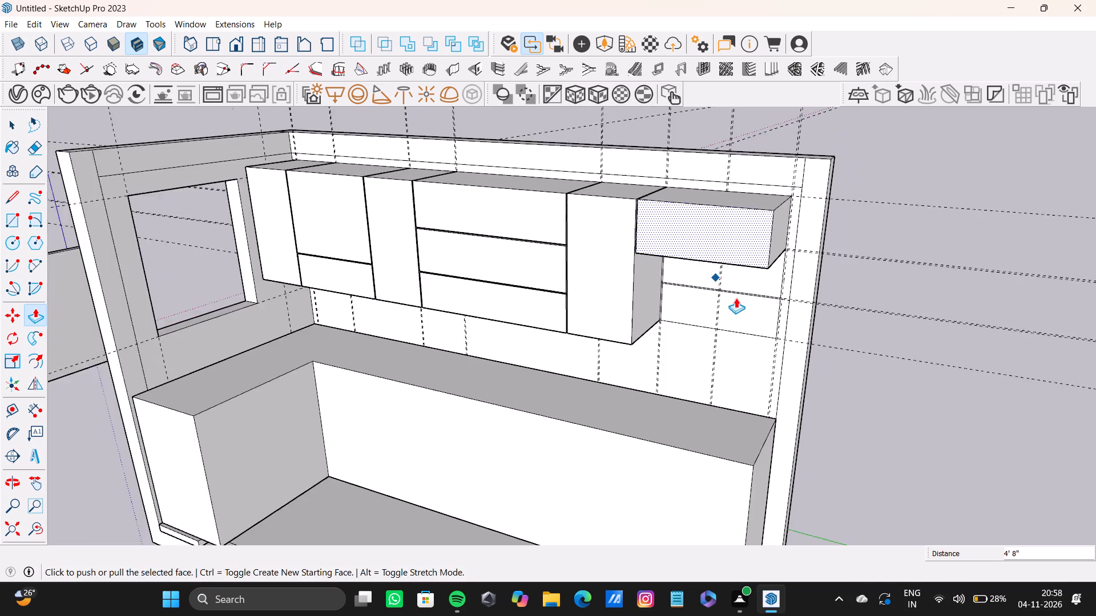
pyautogui.moveTo(736, 298); pyautogui.dragTo(682, 270, button='middle')
pyautogui.scroll(9, 671, 246)
pyautogui.moveTo(663, 250); pyautogui.dragTo(703, 240, button='middle')
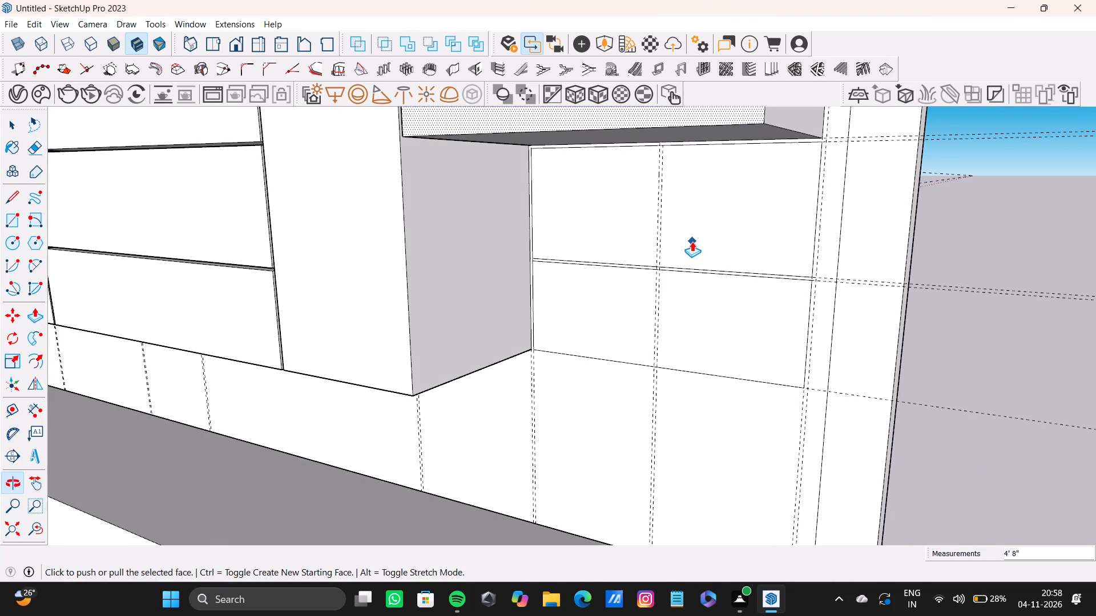
pyautogui.press('space')
pyautogui.click(692, 242)
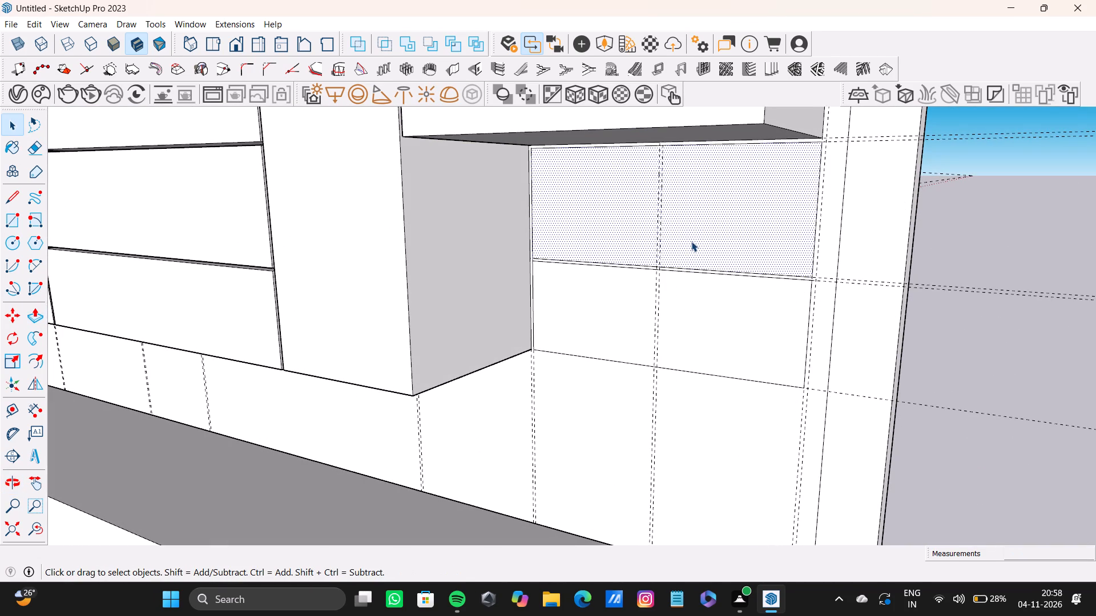
pyautogui.press('p')
pyautogui.scroll(-7, 703, 216)
pyautogui.moveTo(702, 218); pyautogui.dragTo(600, 242, button='middle')
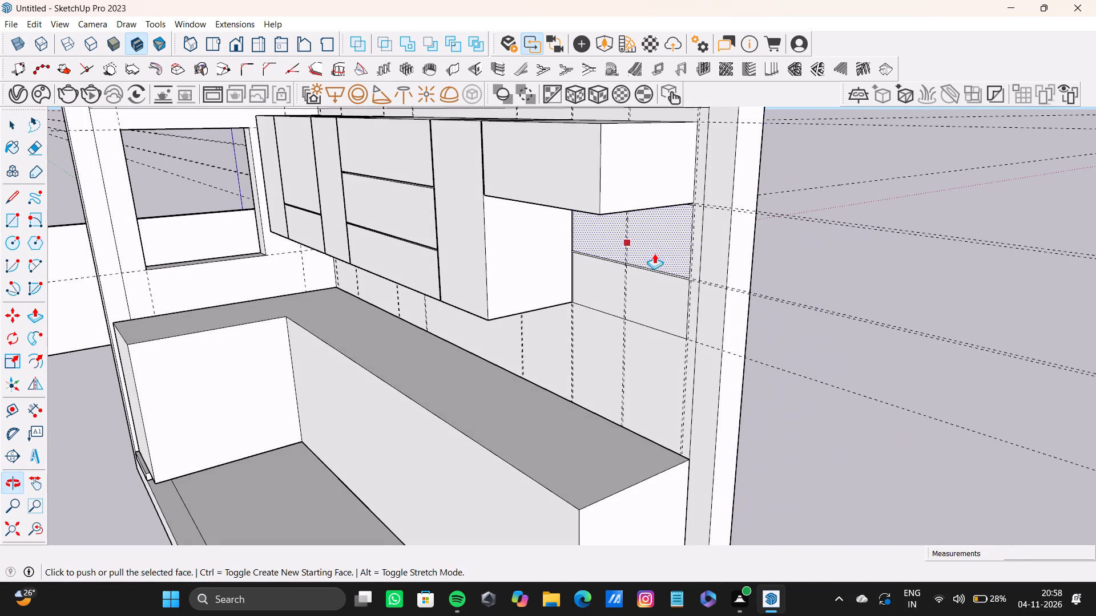
pyautogui.moveTo(659, 252); pyautogui.dragTo(570, 190)
# Extrude the bottom panel of the last bay out 4' 8", level with the two panels above it.
pyautogui.scroll(4, 692, 328)
pyautogui.moveTo(692, 324); pyautogui.dragTo(707, 293, button='middle')
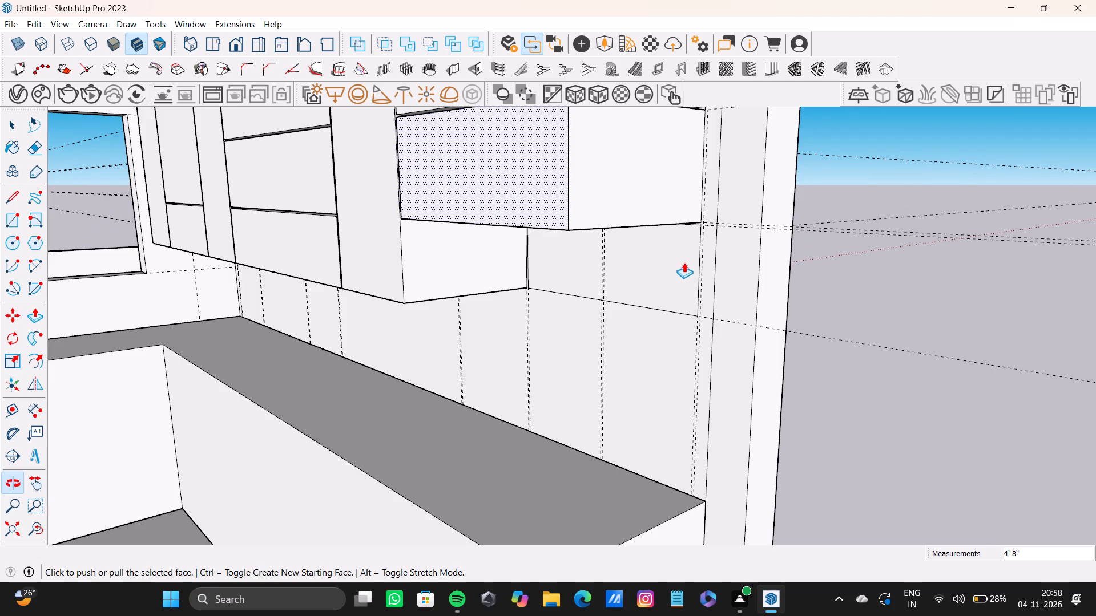
pyautogui.press('space')
pyautogui.click(678, 261)
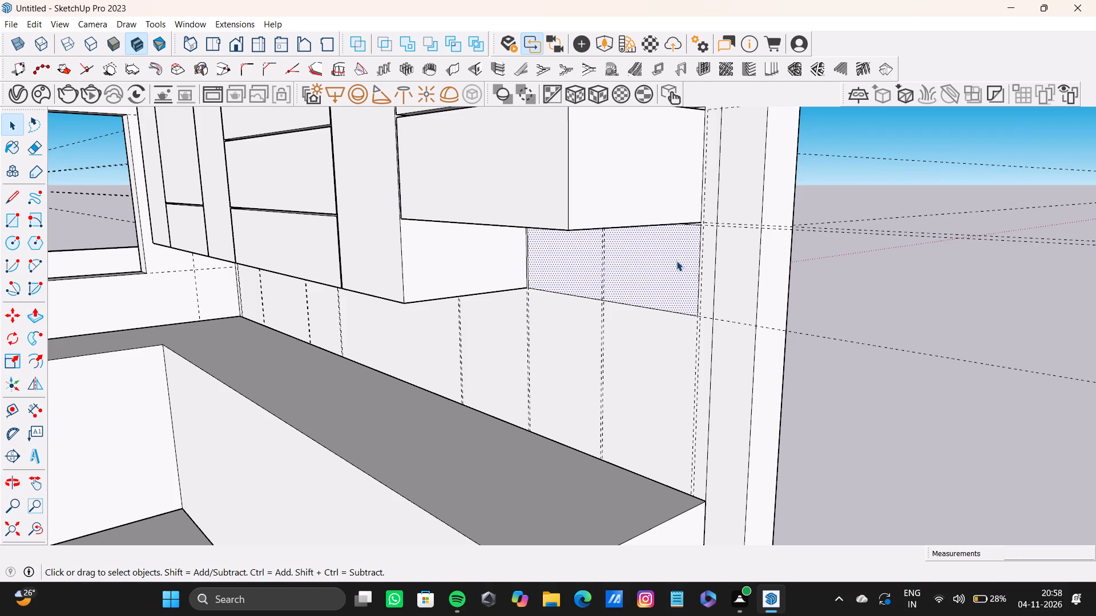
pyautogui.press('p')
pyautogui.moveTo(676, 261); pyautogui.dragTo(511, 201)
# Examine the cabinet row from above and outside, and the gap between the last bay's middle and bottom panels.
pyautogui.scroll(-4, 507, 203)
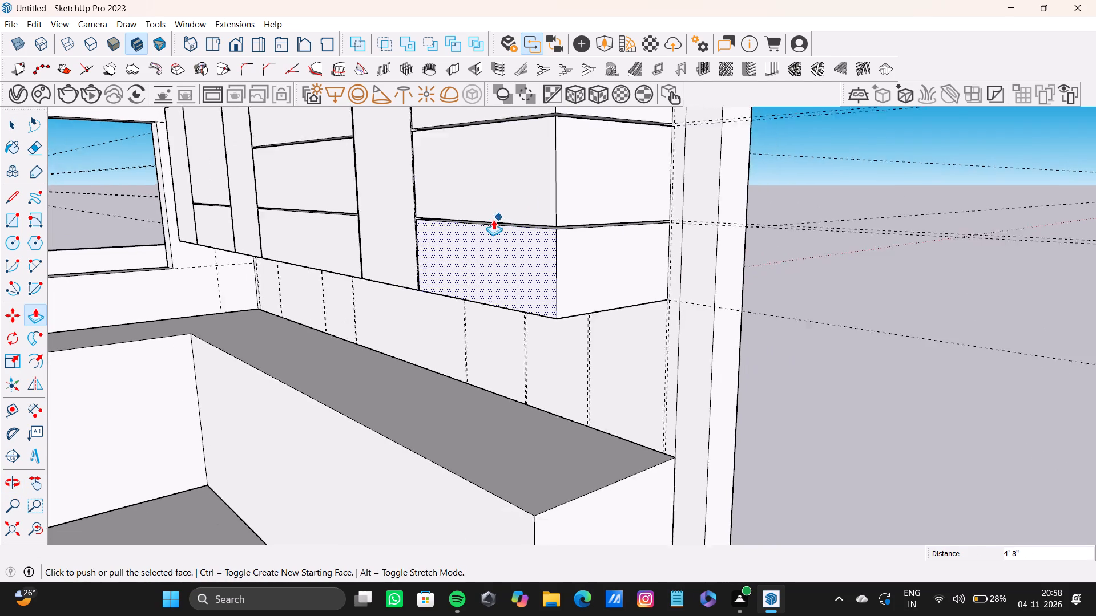
pyautogui.scroll(-14, 493, 220)
pyautogui.scroll(1, 482, 222)
pyautogui.moveTo(482, 222); pyautogui.dragTo(597, 363, button='middle')
pyautogui.scroll(5, 414, 337)
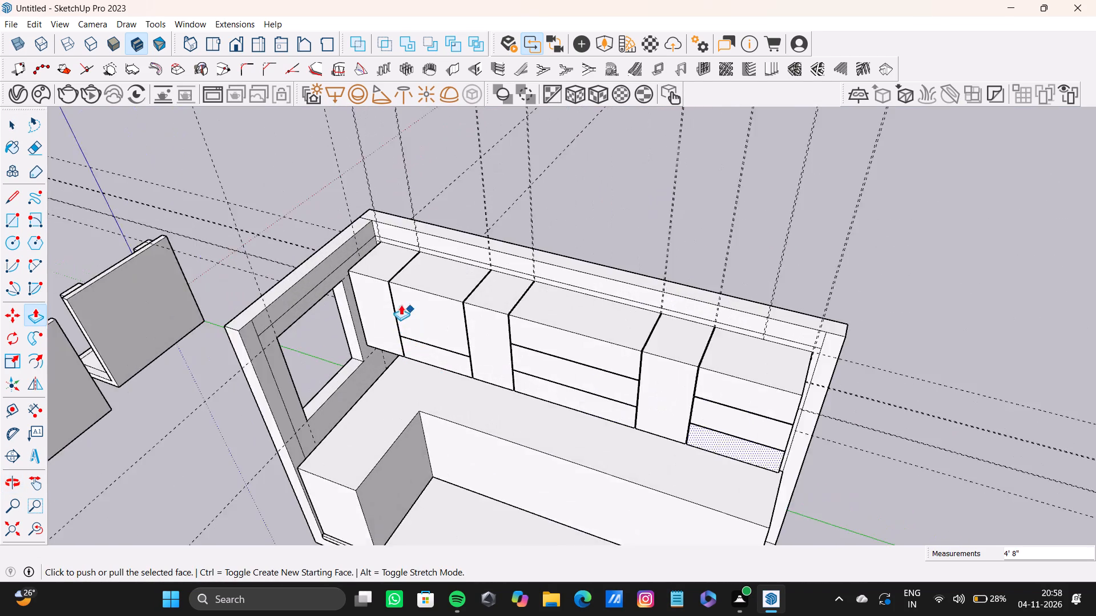
pyautogui.scroll(8, 401, 305)
pyautogui.scroll(5, 239, 264)
pyautogui.scroll(-13, 238, 259)
pyautogui.moveTo(283, 303); pyautogui.dragTo(599, 274, button='middle')
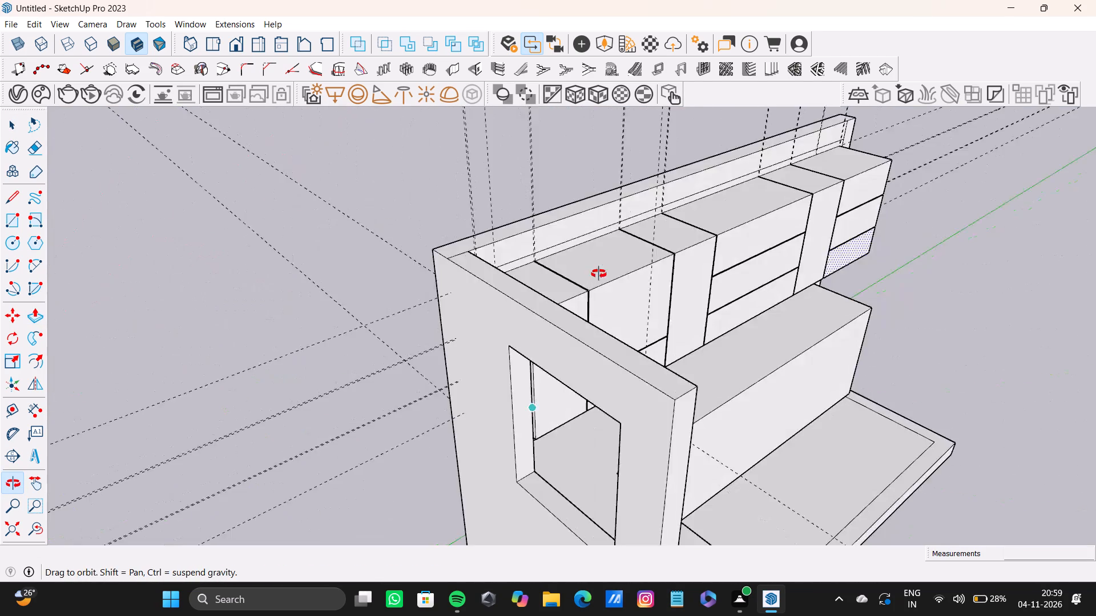
pyautogui.moveTo(599, 274); pyautogui.dragTo(251, 291, button='middle')
pyautogui.scroll(-4, 330, 289)
pyautogui.scroll(12, 556, 387)
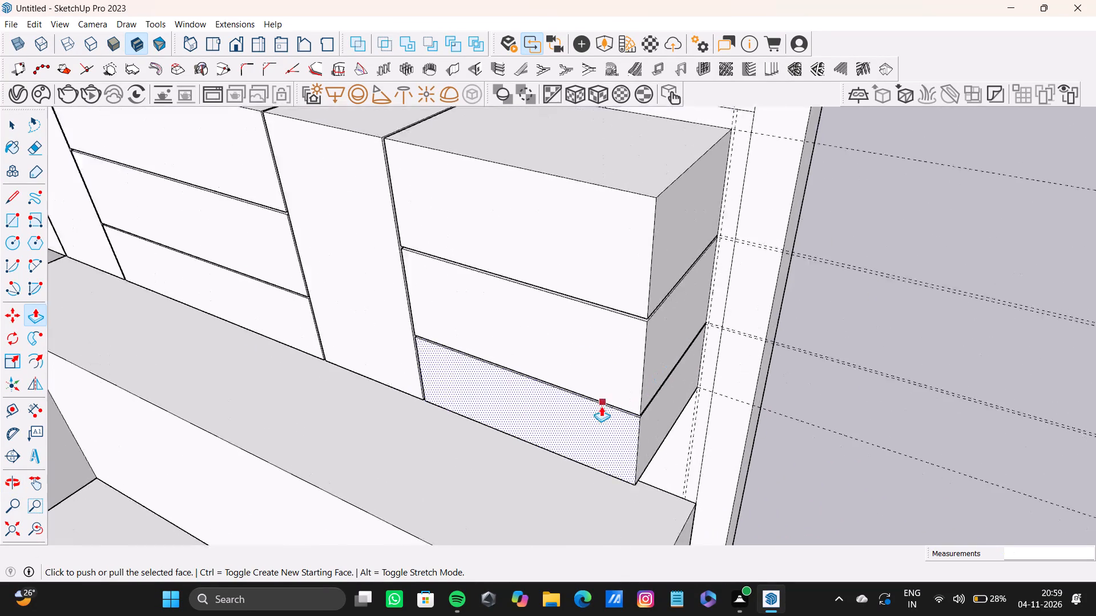
pyautogui.scroll(19, 601, 406)
pyautogui.moveTo(640, 414); pyautogui.dragTo(501, 218, button='middle')
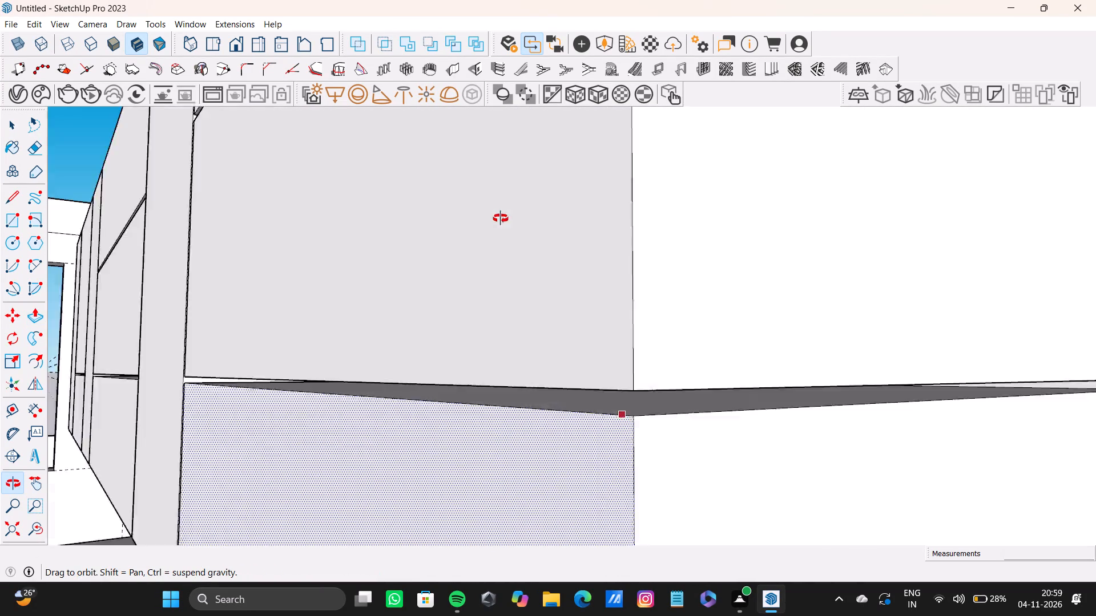
pyautogui.moveTo(501, 218); pyautogui.dragTo(585, 233, button='middle')
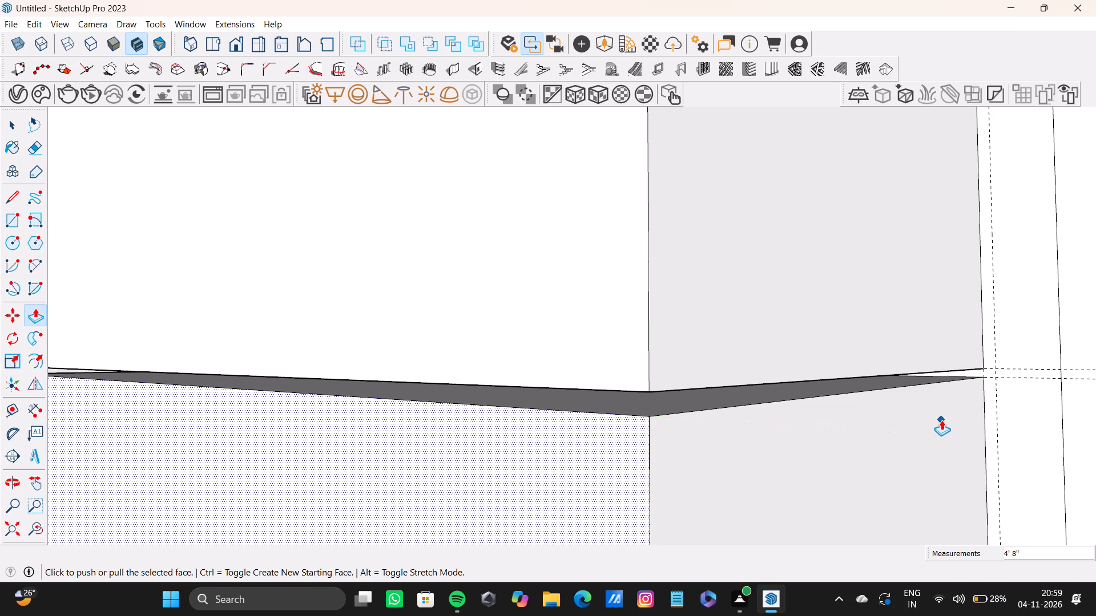
pyautogui.scroll(-5, 404, 615)
# Delete the seam edge across the walls' top face at the corner where the side wall meets the back wall.
pyautogui.scroll(-20, 573, 428)
pyautogui.moveTo(381, 341); pyautogui.dragTo(589, 503, button='middle')
pyautogui.scroll(-9, 538, 433)
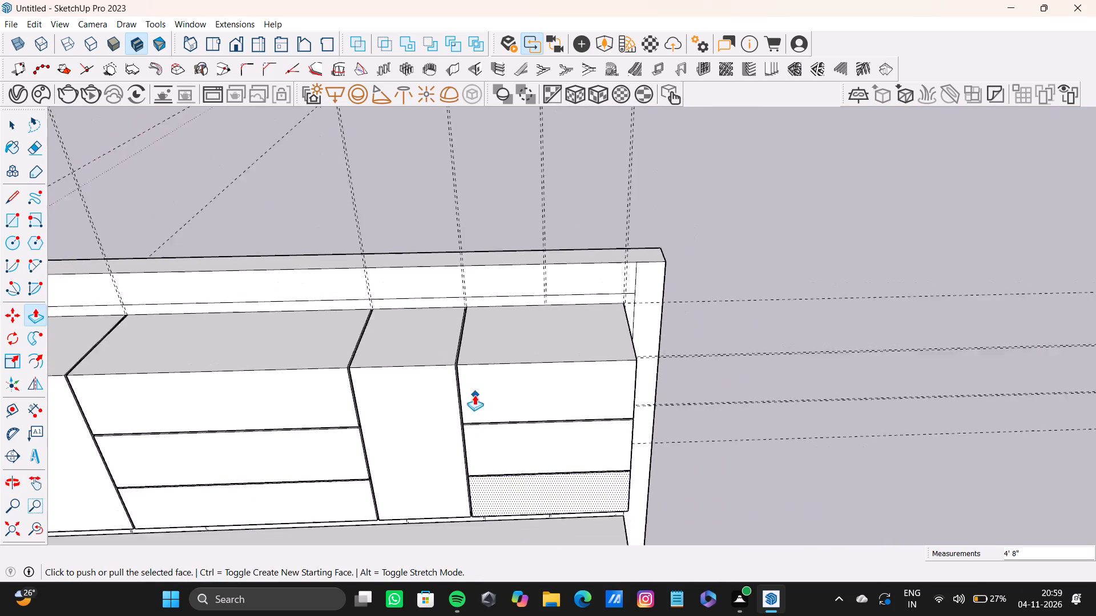
pyautogui.scroll(-6, 474, 395)
pyautogui.moveTo(454, 392); pyautogui.dragTo(313, 398, button='middle')
pyautogui.scroll(9, 315, 395)
pyautogui.scroll(-10, 195, 278)
pyautogui.moveTo(186, 273); pyautogui.dragTo(147, 291, button='middle')
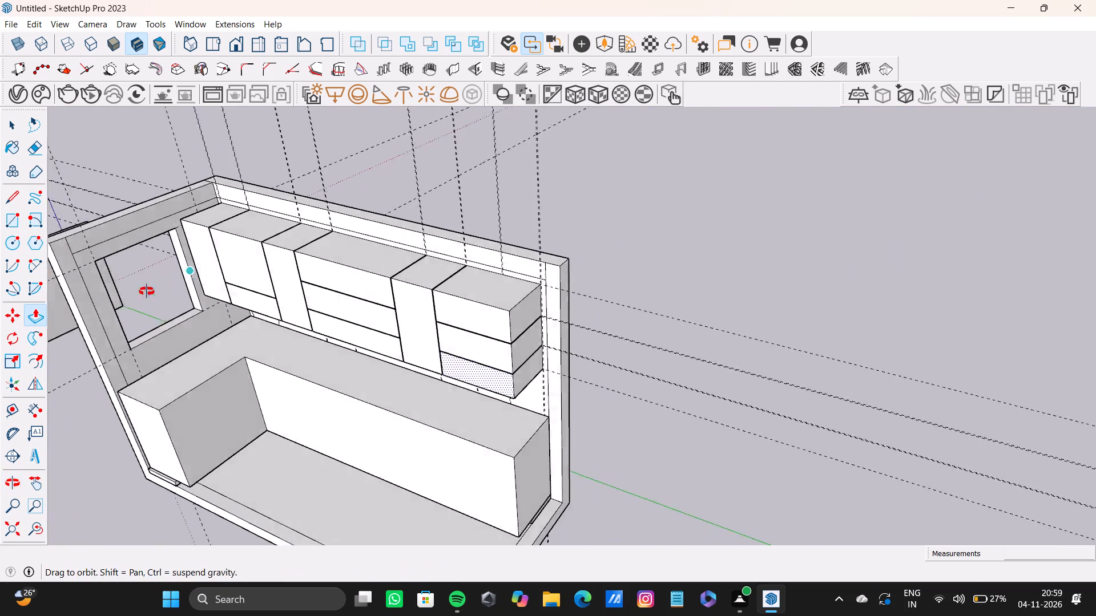
pyautogui.moveTo(147, 291); pyautogui.dragTo(139, 294, button='middle')
pyautogui.press('space')
pyautogui.scroll(2, 222, 191)
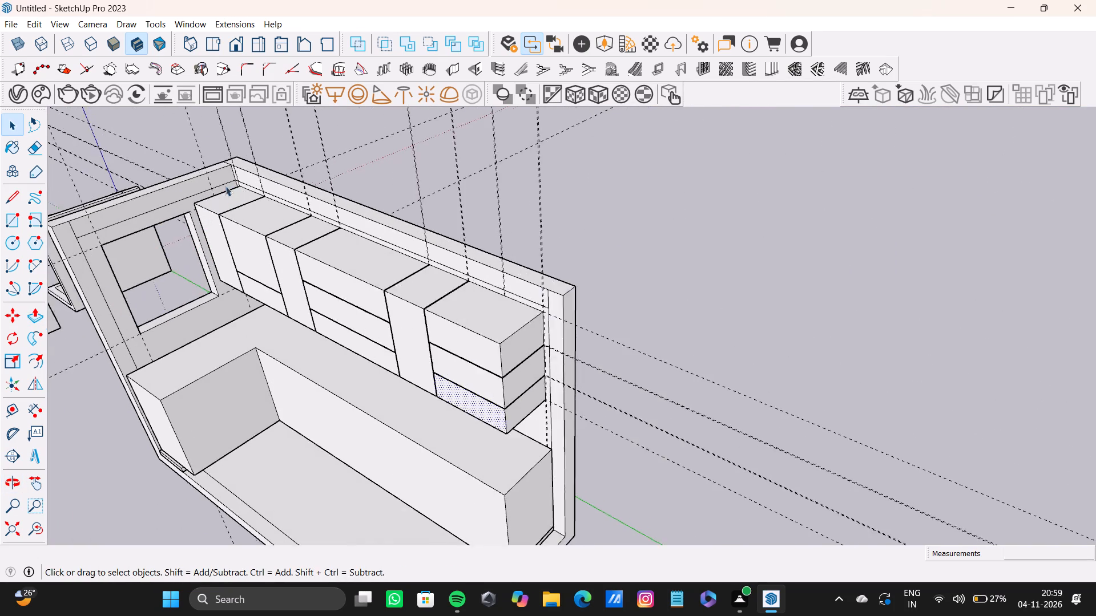
pyautogui.scroll(9, 225, 186)
pyautogui.keyDown('shift'); pyautogui.moveTo(219, 189); pyautogui.dragTo(517, 237, button='middle'); pyautogui.keyUp('shift')
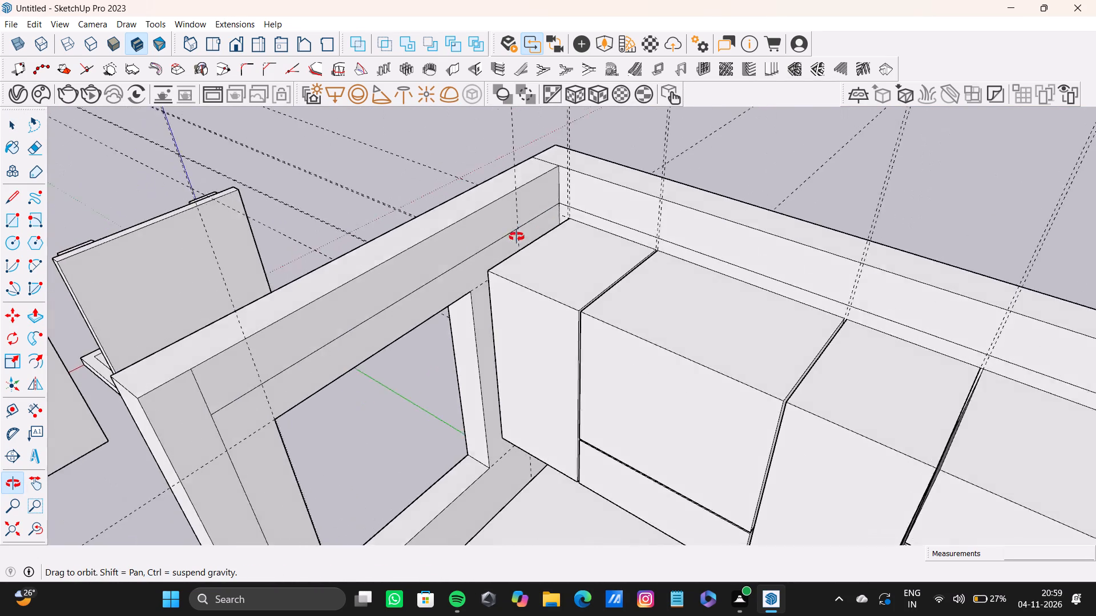
pyautogui.keyDown('shift'); pyautogui.moveTo(517, 237); pyautogui.dragTo(506, 265, button='middle'); pyautogui.keyUp('shift')
pyautogui.scroll(8, 518, 197)
pyautogui.click(538, 239)
pyautogui.press('Delete')
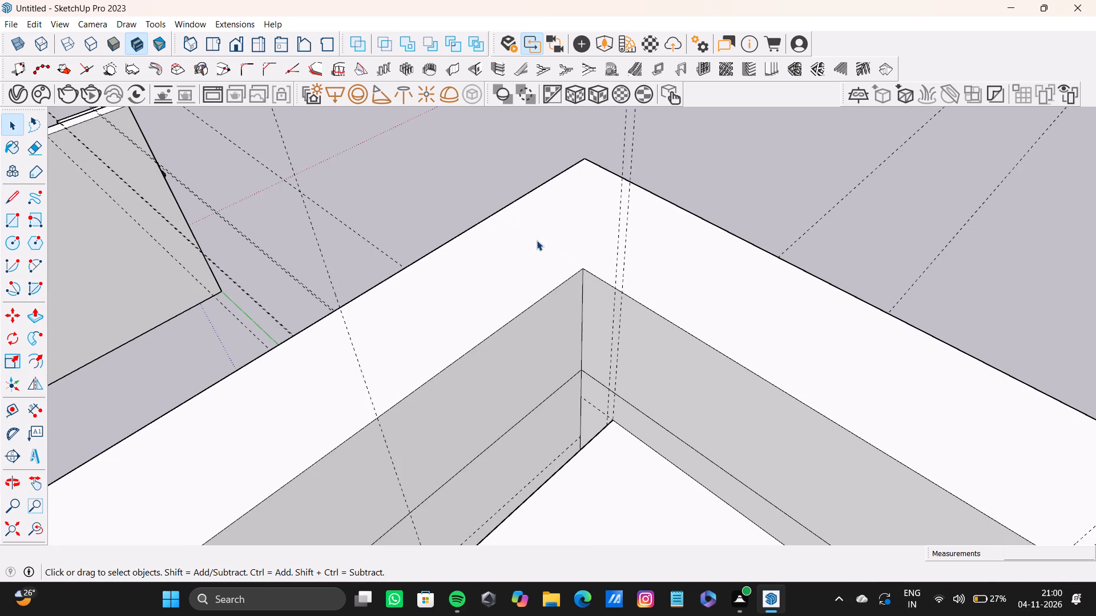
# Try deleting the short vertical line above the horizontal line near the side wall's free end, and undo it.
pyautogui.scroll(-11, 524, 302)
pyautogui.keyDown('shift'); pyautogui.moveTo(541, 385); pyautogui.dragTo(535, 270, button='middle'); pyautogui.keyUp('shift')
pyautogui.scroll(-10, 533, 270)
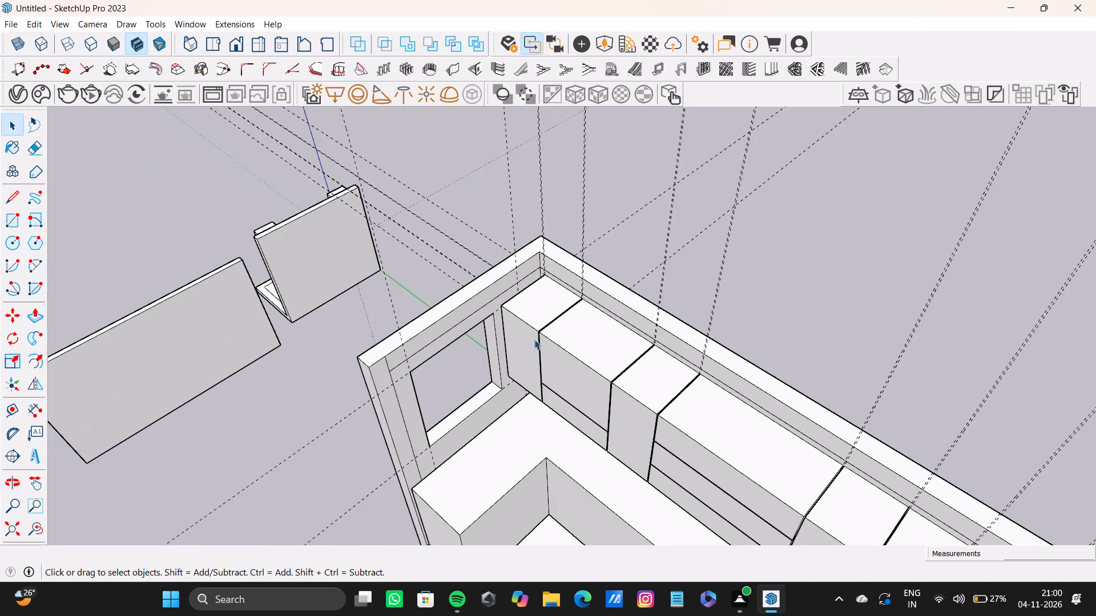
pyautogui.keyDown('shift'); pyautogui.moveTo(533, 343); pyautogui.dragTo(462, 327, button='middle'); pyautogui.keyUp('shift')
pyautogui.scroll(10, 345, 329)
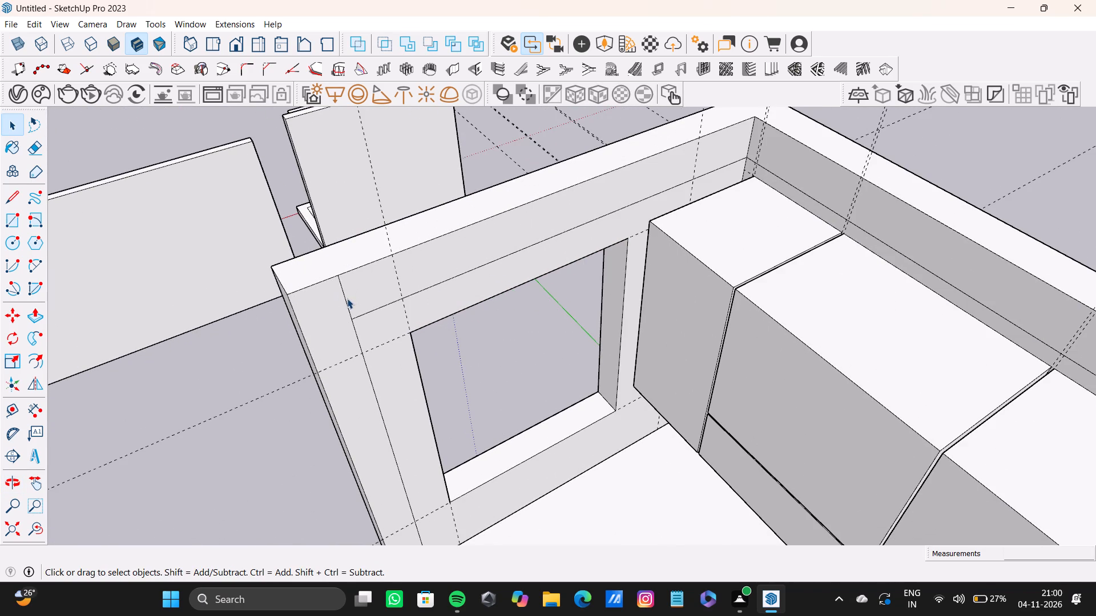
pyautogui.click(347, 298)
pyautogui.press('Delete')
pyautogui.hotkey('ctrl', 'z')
# Draw a line about 1' 5" long extending the side wall's upper horizontal line to the wall's free vertical edge.
pyautogui.press('l')
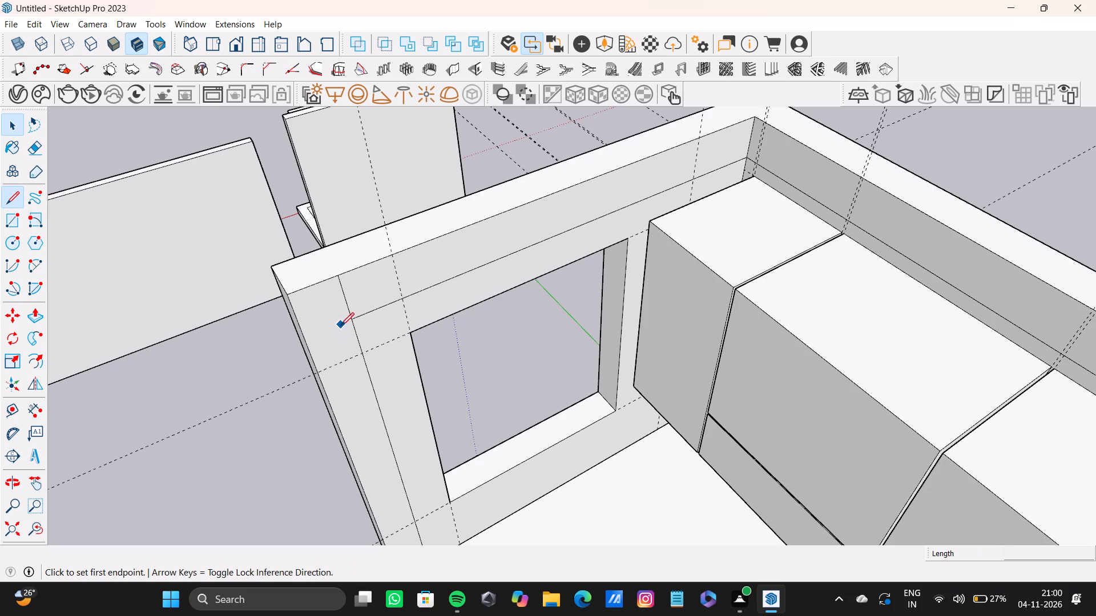
pyautogui.scroll(6, 344, 339)
pyautogui.click(357, 309)
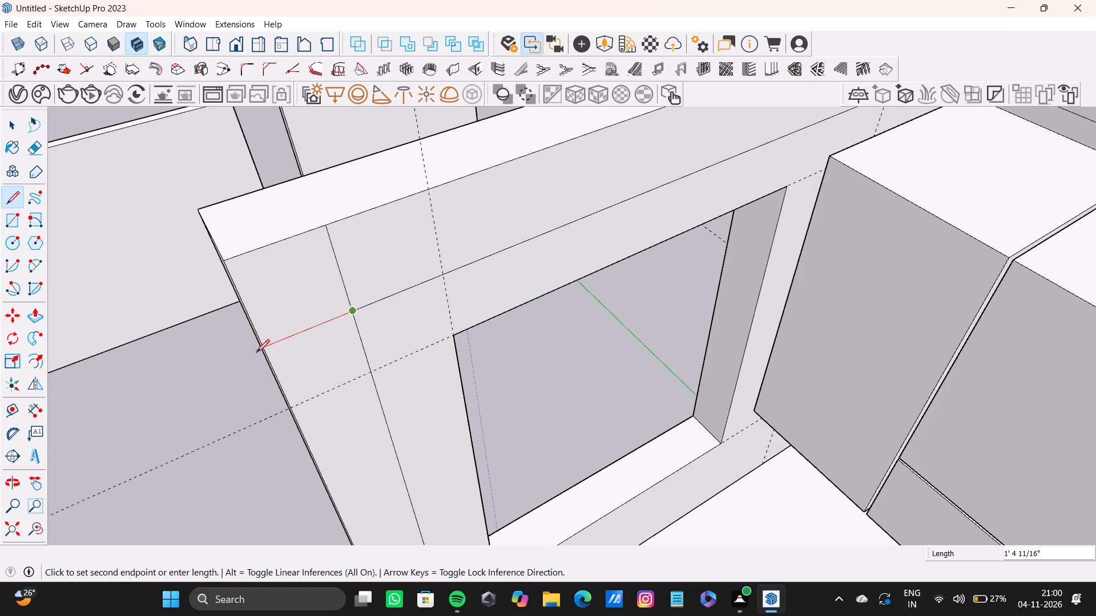
pyautogui.click(265, 354)
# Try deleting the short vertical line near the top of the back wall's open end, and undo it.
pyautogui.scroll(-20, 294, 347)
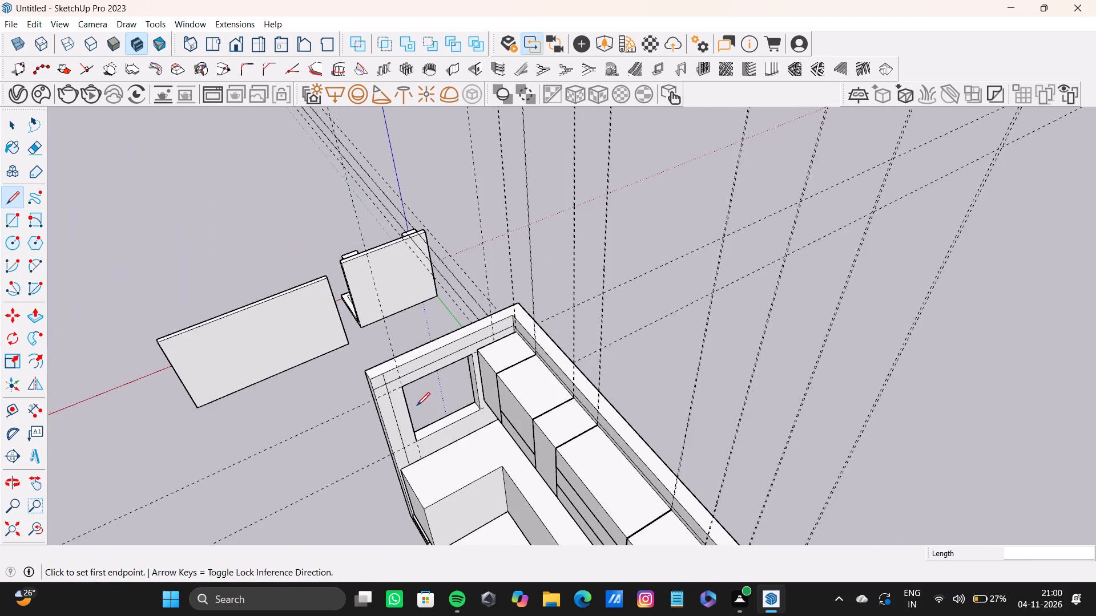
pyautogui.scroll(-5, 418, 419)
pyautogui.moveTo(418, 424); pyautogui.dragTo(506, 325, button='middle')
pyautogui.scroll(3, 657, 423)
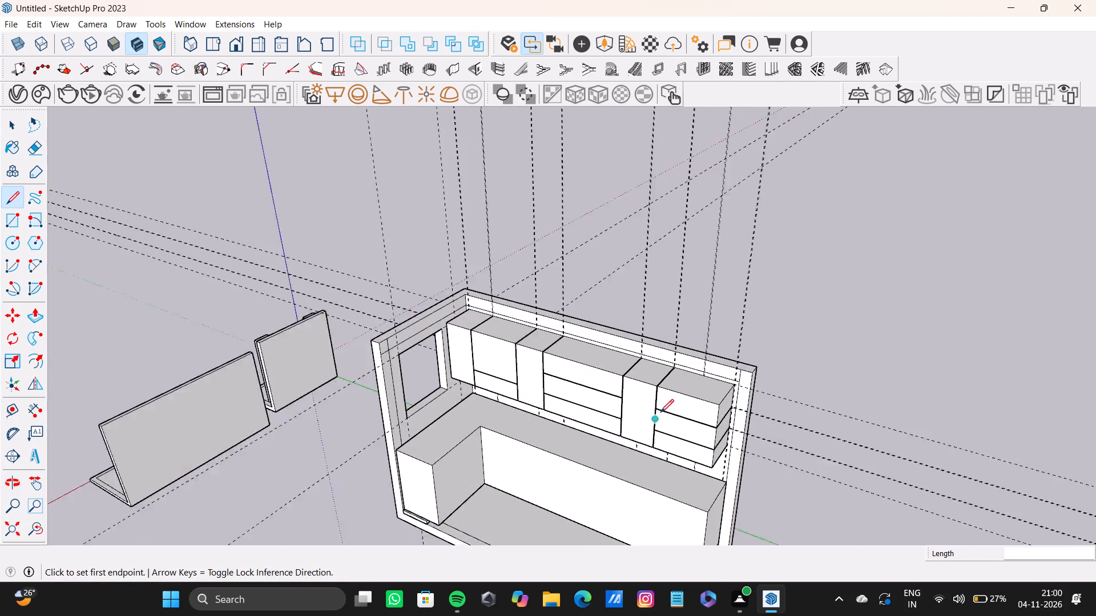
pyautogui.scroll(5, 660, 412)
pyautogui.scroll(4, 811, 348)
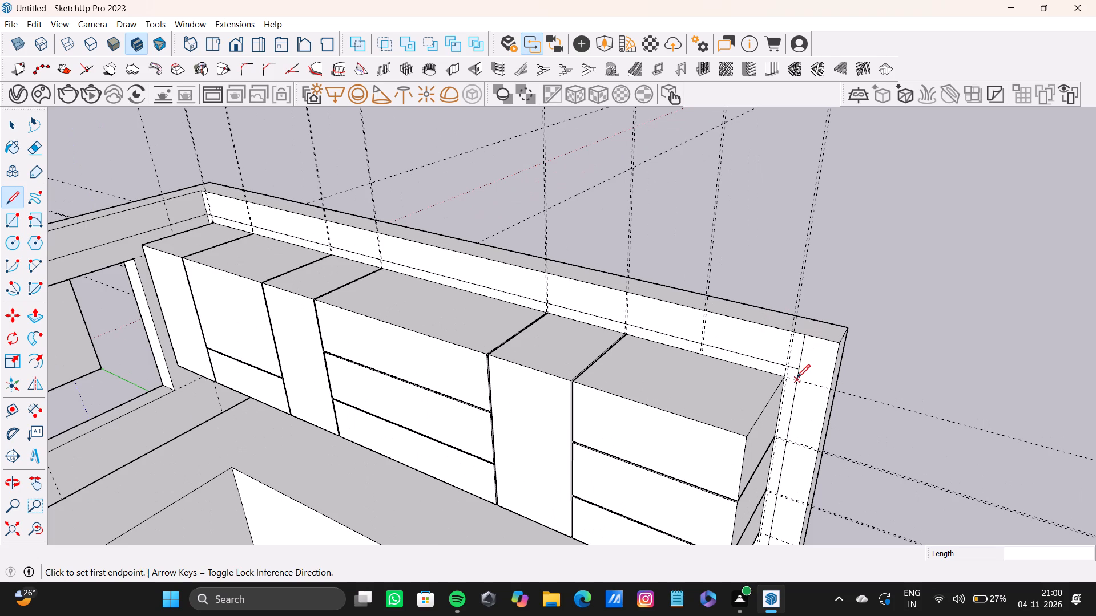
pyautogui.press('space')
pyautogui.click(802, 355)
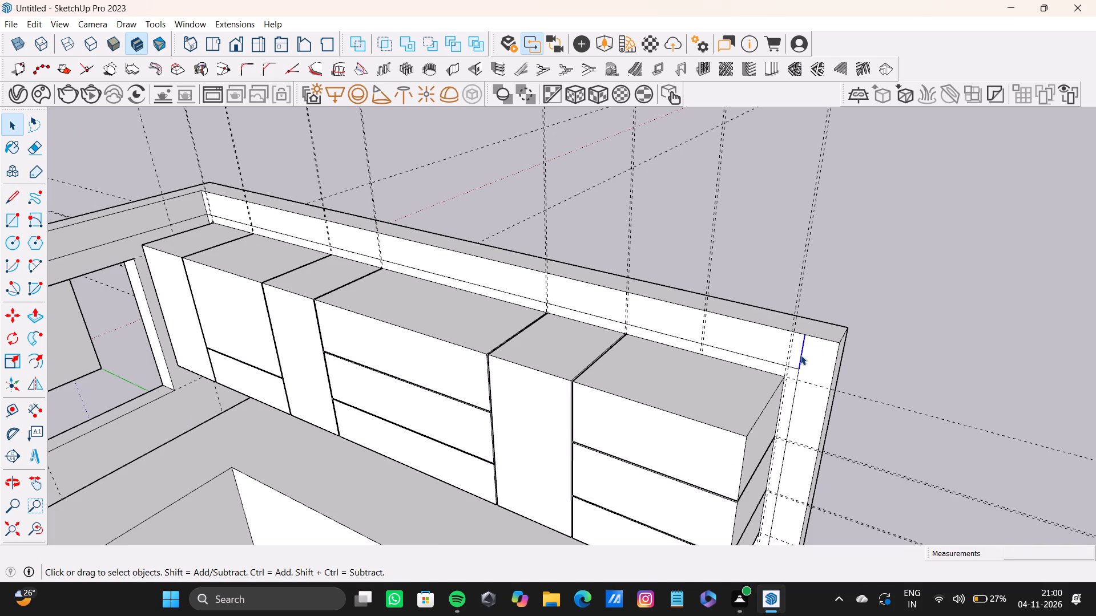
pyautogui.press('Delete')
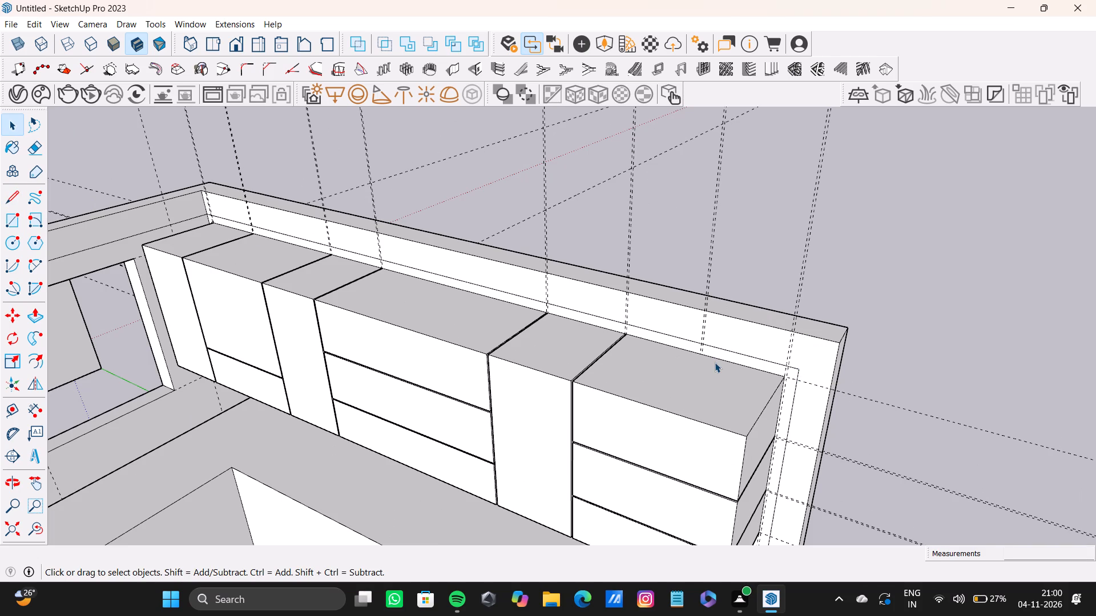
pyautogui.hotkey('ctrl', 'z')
# Push the top inner face of the side-wall window upward about 11" to make the opening taller.
pyautogui.scroll(-11, 602, 345)
pyautogui.moveTo(560, 387); pyautogui.dragTo(501, 278, button='middle')
pyautogui.scroll(3, 305, 287)
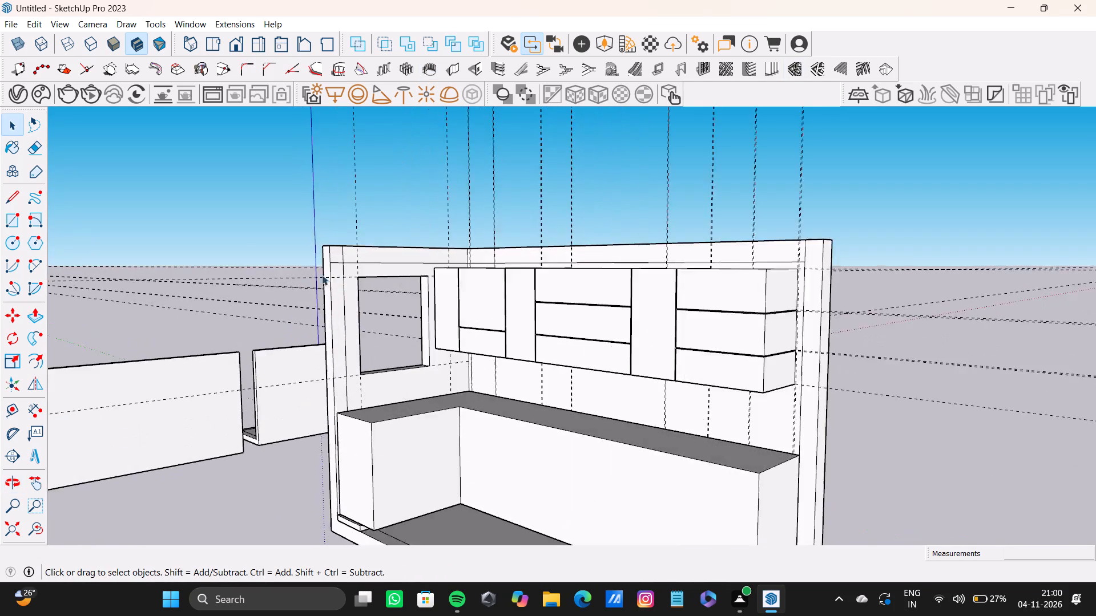
pyautogui.scroll(6, 322, 275)
pyautogui.scroll(-4, 385, 281)
pyautogui.moveTo(389, 288); pyautogui.dragTo(395, 281, button='middle')
pyautogui.scroll(10, 395, 281)
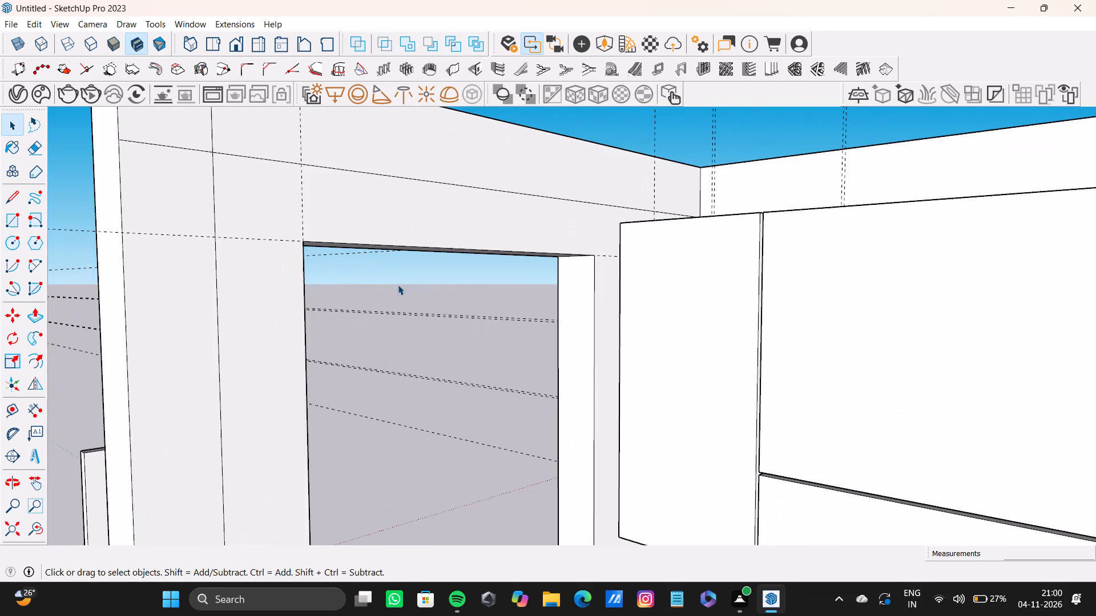
pyautogui.moveTo(398, 285); pyautogui.dragTo(402, 228, button='middle')
pyautogui.click(402, 221)
pyautogui.press('p')
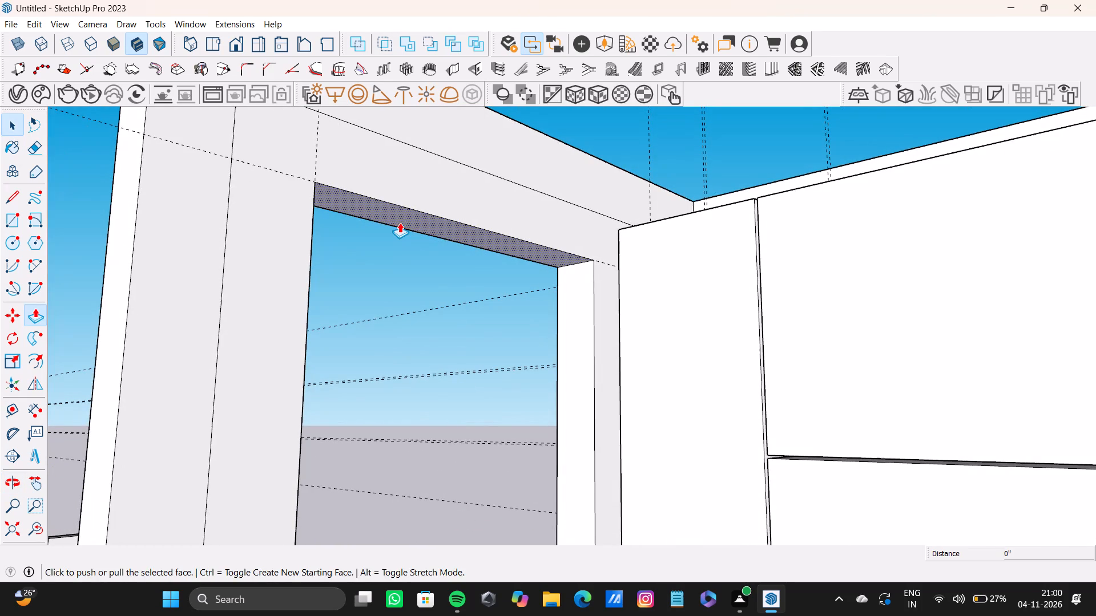
pyautogui.moveTo(399, 222); pyautogui.dragTo(396, 186)
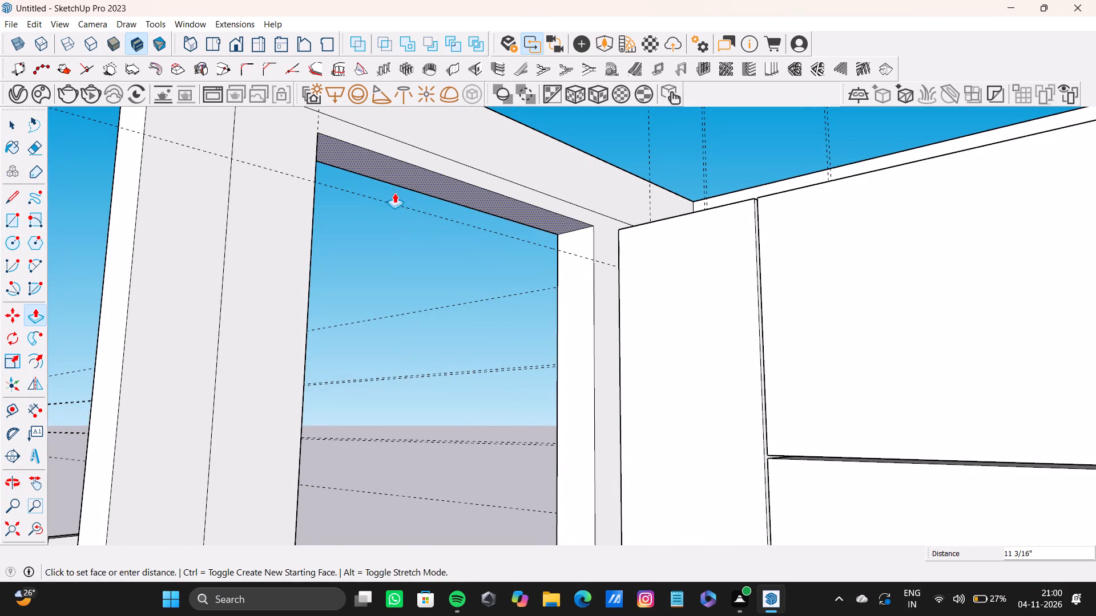
# Push the side-wall window's sill face slightly downward to extend the opening toward the counter block.
pyautogui.scroll(-12, 393, 226)
pyautogui.moveTo(398, 274); pyautogui.dragTo(341, 448, button='middle')
pyautogui.scroll(8, 396, 397)
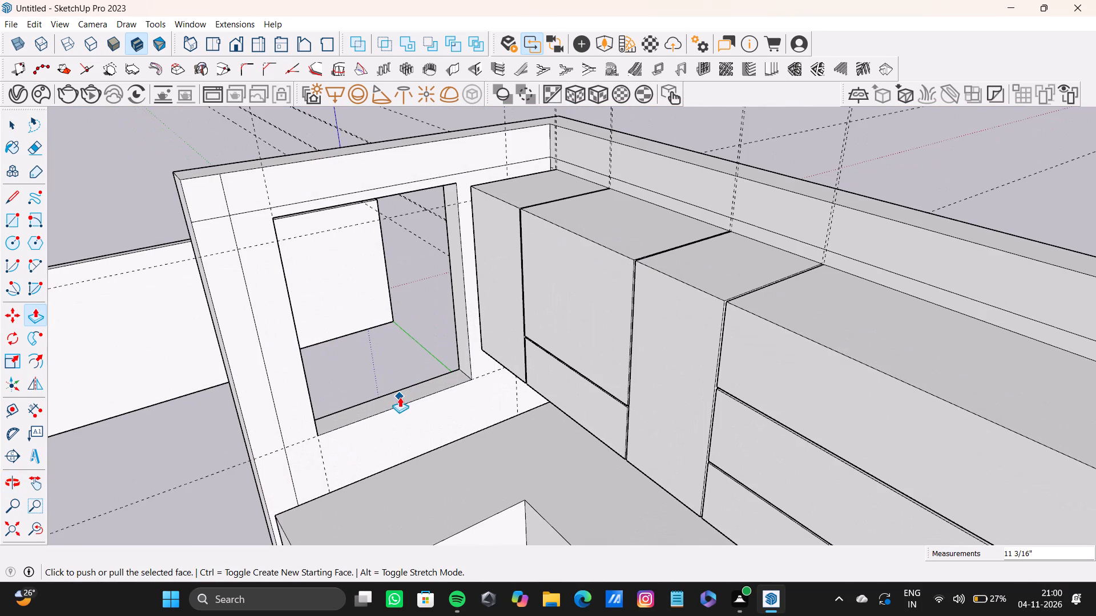
pyautogui.press('space')
pyautogui.click(385, 411)
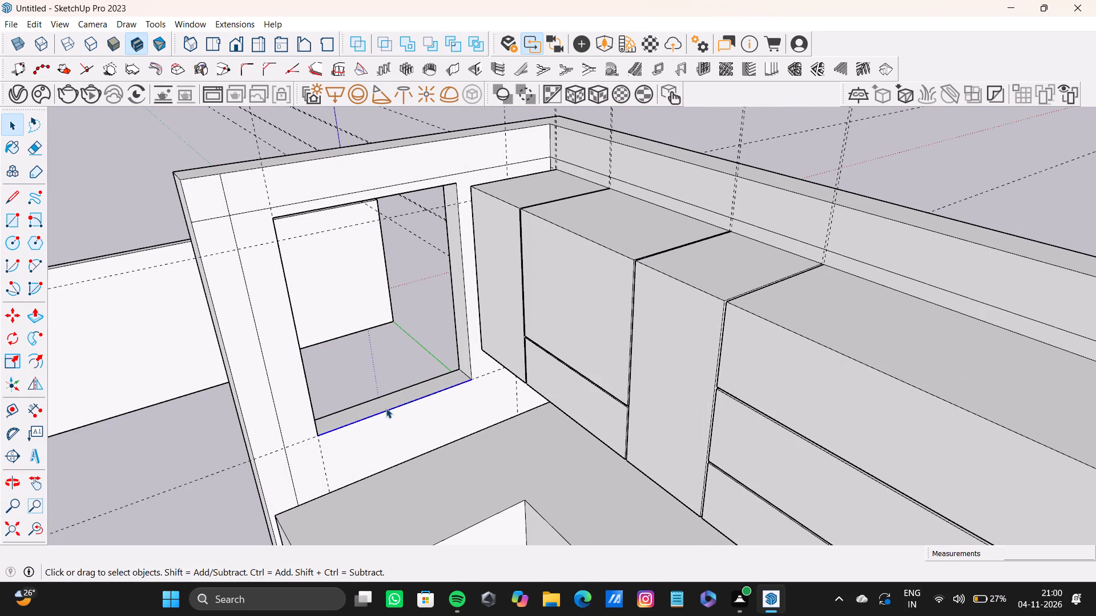
pyautogui.click(386, 404)
pyautogui.press('p')
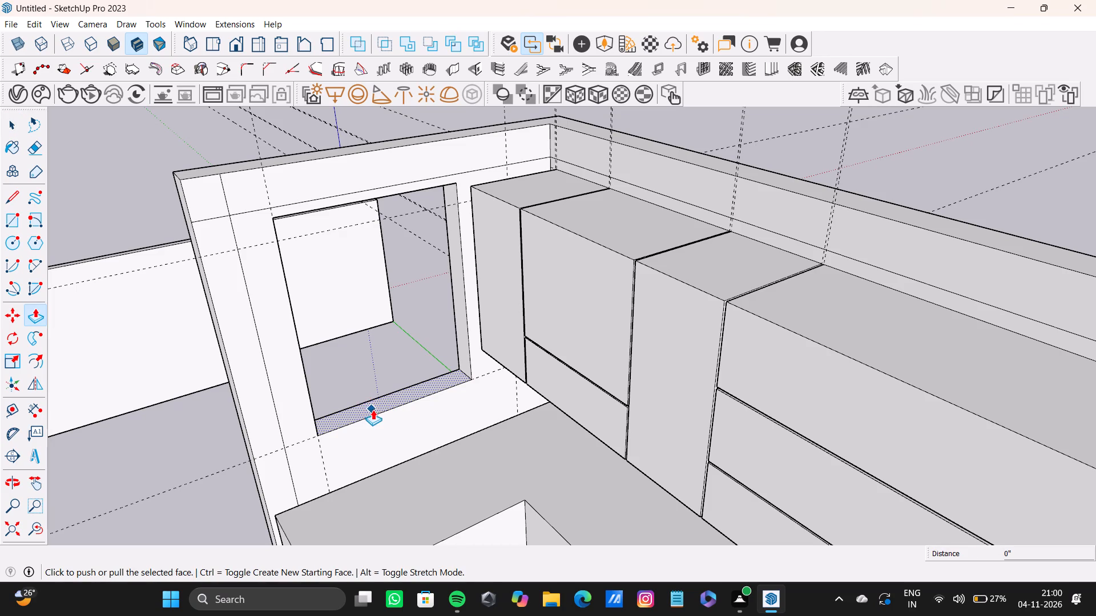
pyautogui.moveTo(373, 410); pyautogui.dragTo(386, 428)
# Select the inner side face of the window opening nearest the wall cabinets.
pyautogui.scroll(-5, 387, 428)
pyautogui.moveTo(369, 468); pyautogui.dragTo(418, 361, button='middle')
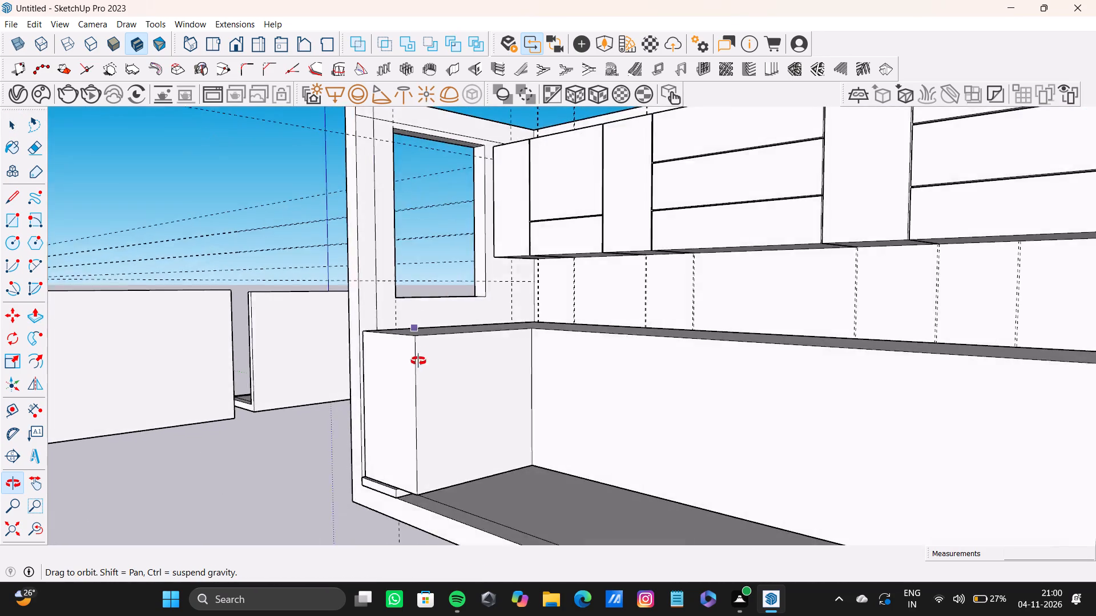
pyautogui.moveTo(418, 361); pyautogui.dragTo(378, 397, button='middle')
pyautogui.scroll(9, 420, 281)
pyautogui.press('space')
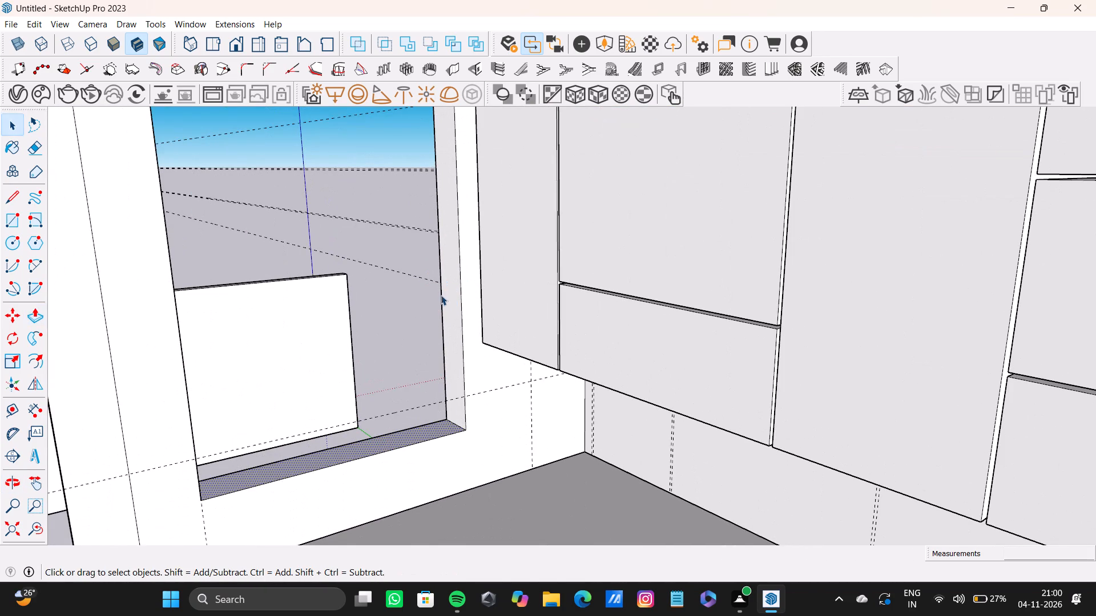
pyautogui.click(448, 309)
pyautogui.scroll(-14, 438, 237)
pyautogui.moveTo(454, 314); pyautogui.dragTo(679, 326, button='middle')
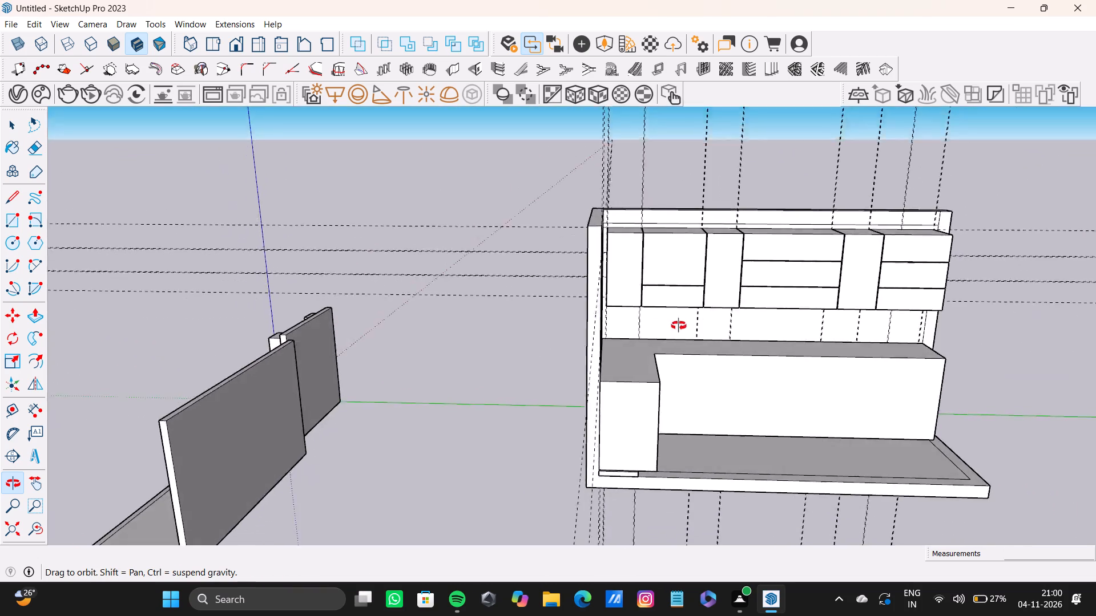
pyautogui.moveTo(679, 326); pyautogui.dragTo(459, 349, button='middle')
pyautogui.press('space')
pyautogui.scroll(5, 461, 356)
pyautogui.scroll(-5, 472, 365)
pyautogui.keyDown('shift'); pyautogui.scroll(1, 478, 384); pyautogui.keyUp('shift')
pyautogui.keyDown('shift'); pyautogui.moveTo(478, 384); pyautogui.dragTo(468, 320, button='middle'); pyautogui.keyUp('shift')
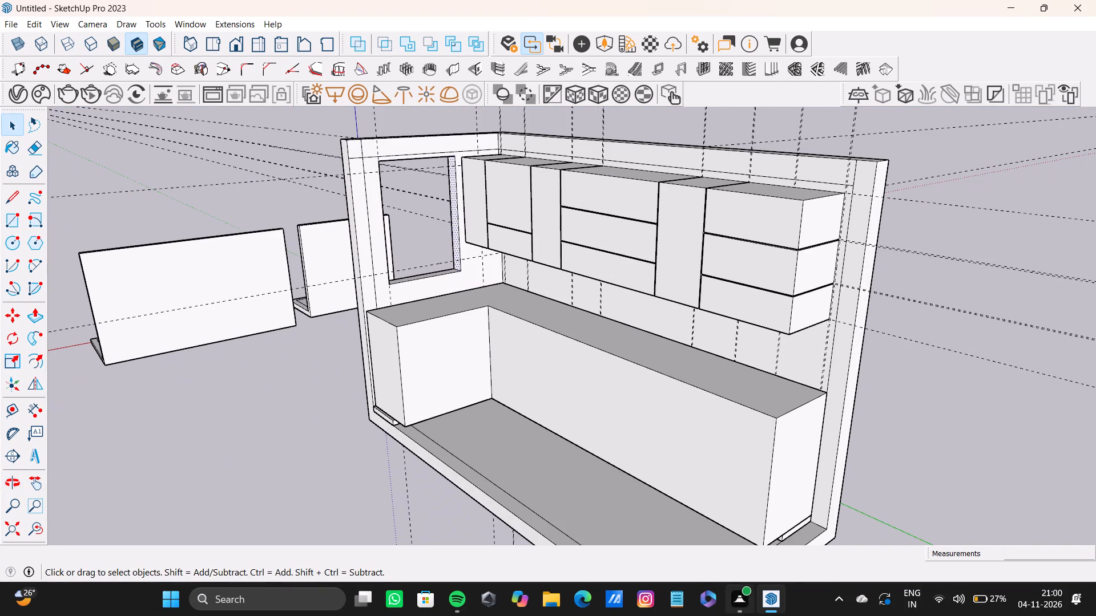
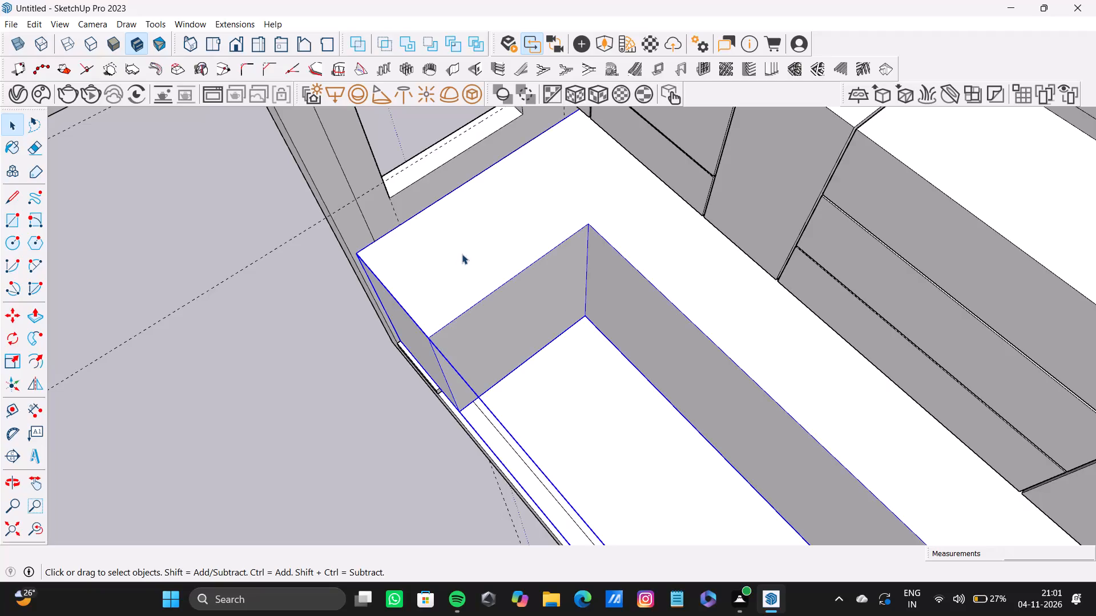
# Draw a rectangle covering the top of the L-shaped base cabinet's short arm, about 15' 5 11/16" by 5' 10 5/8".
pyautogui.click(303, 392)
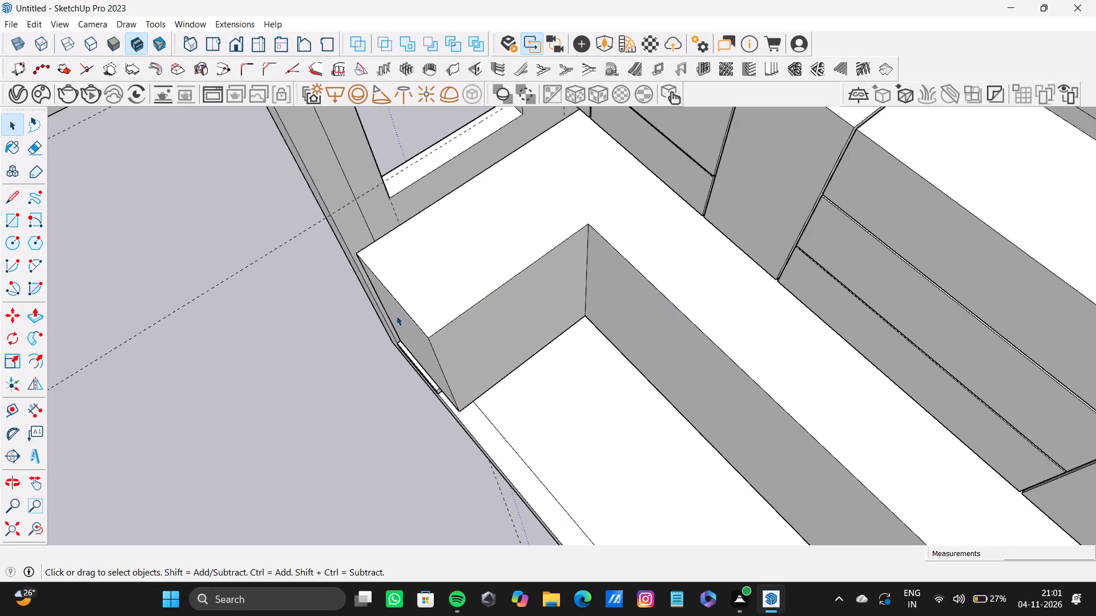
pyautogui.press('r')
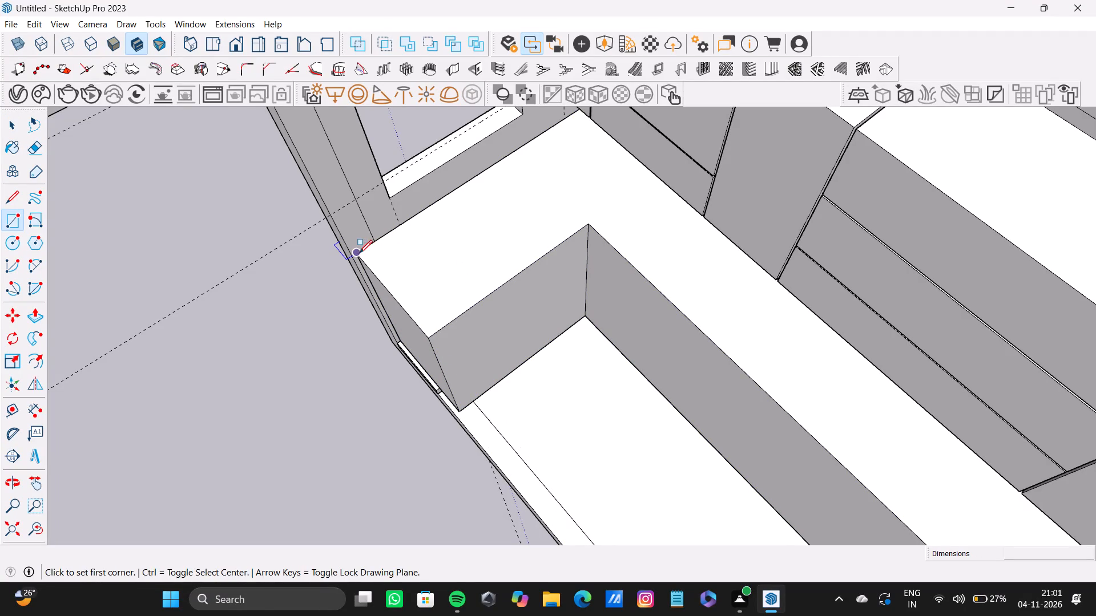
pyautogui.click(359, 253)
pyautogui.scroll(-1, 499, 277)
pyautogui.moveTo(613, 232); pyautogui.dragTo(606, 199, button='middle')
pyautogui.scroll(7, 573, 210)
pyautogui.moveTo(550, 234); pyautogui.dragTo(539, 168, button='middle')
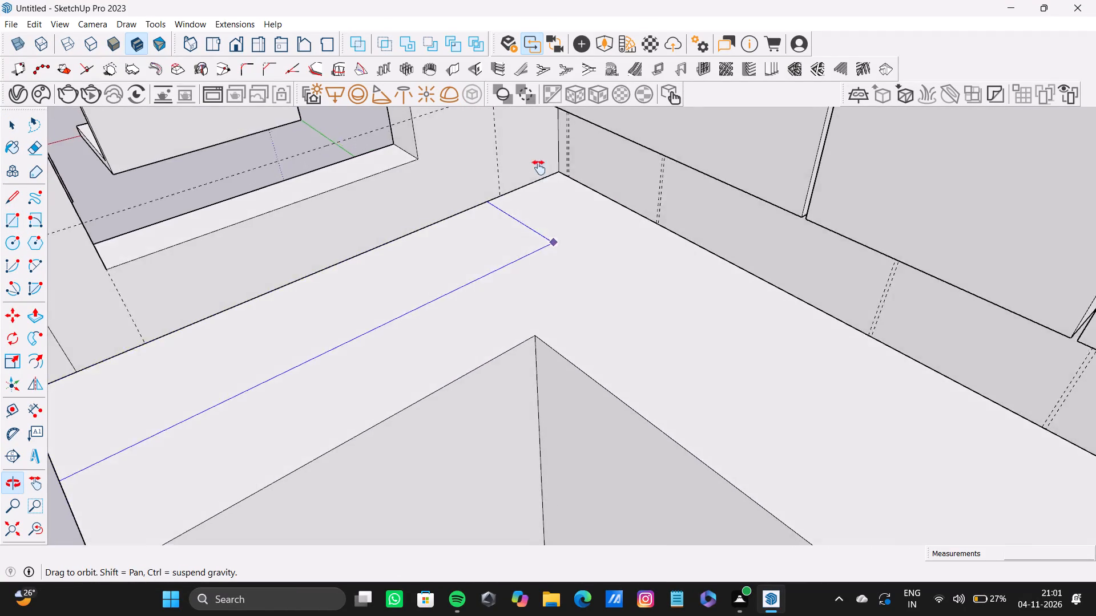
pyautogui.moveTo(539, 168); pyautogui.dragTo(541, 152, button='middle')
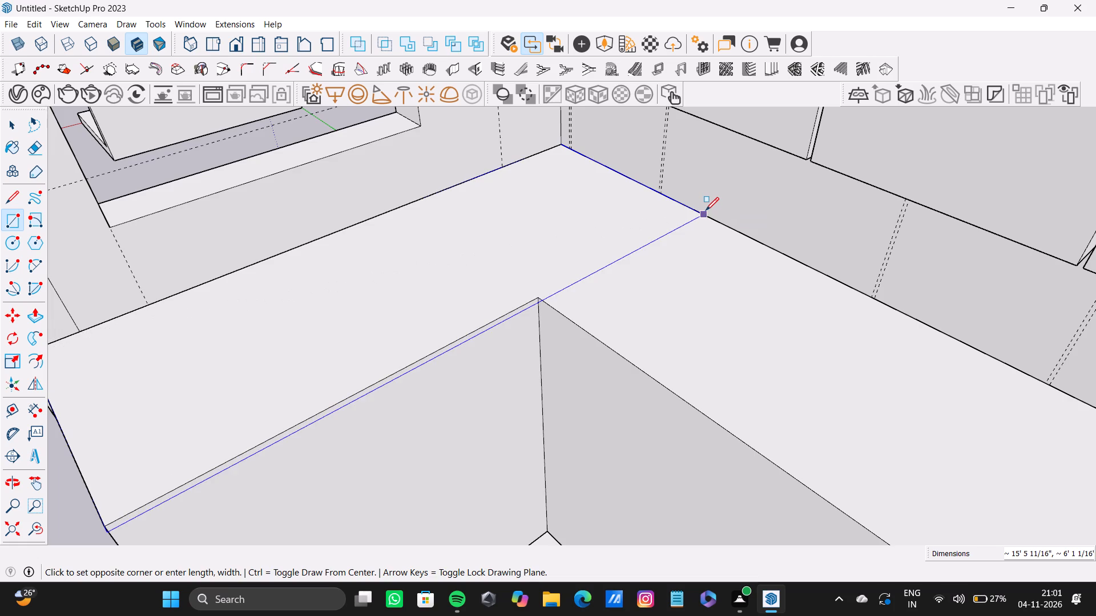
pyautogui.press('Up')
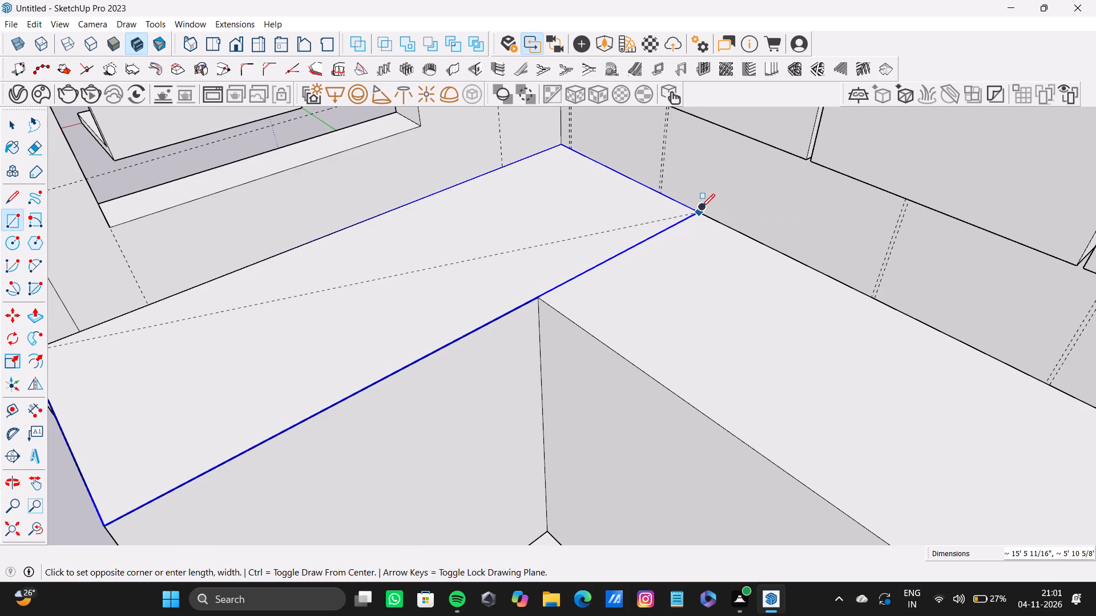
pyautogui.click(702, 207)
# Push/Pull the rectangle on the short arm's top upward into a countertop slab about 4 1/2" thick.
pyautogui.press('space')
pyautogui.click(462, 250)
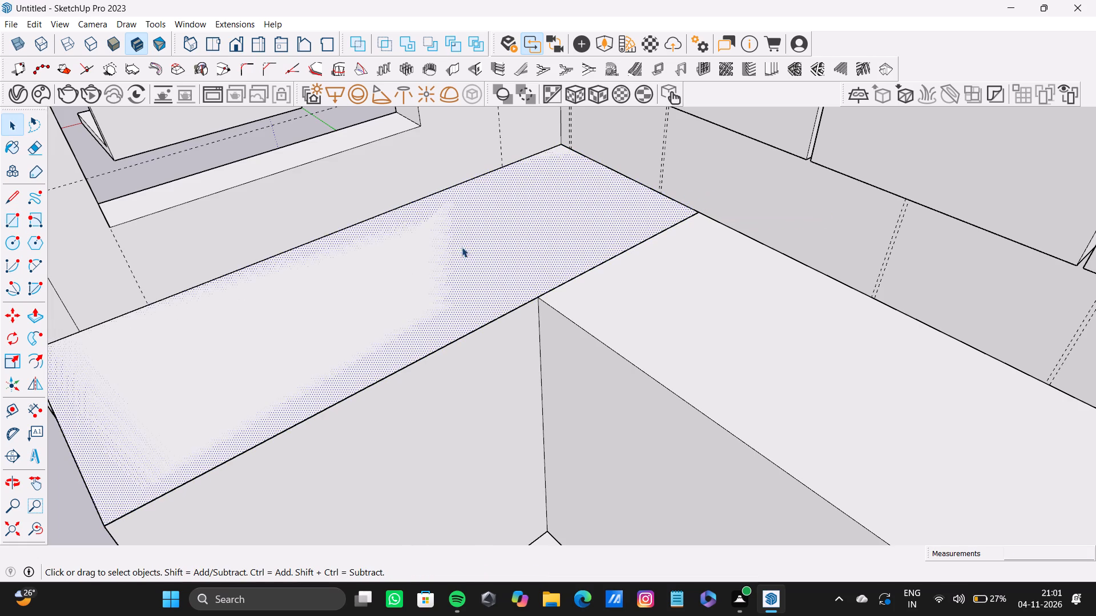
pyautogui.press('p')
pyautogui.moveTo(462, 248); pyautogui.dragTo(459, 236)
# Place a guide on the slab's front face at the cabinet's inner corner, about 5' 11 1/16" from the wall-end edge.
pyautogui.scroll(-8, 482, 268)
pyautogui.moveTo(523, 339); pyautogui.dragTo(527, 252, button='middle')
pyautogui.scroll(7, 531, 204)
pyautogui.keyDown('shift'); pyautogui.moveTo(542, 201); pyautogui.dragTo(514, 333, button='middle'); pyautogui.keyUp('shift')
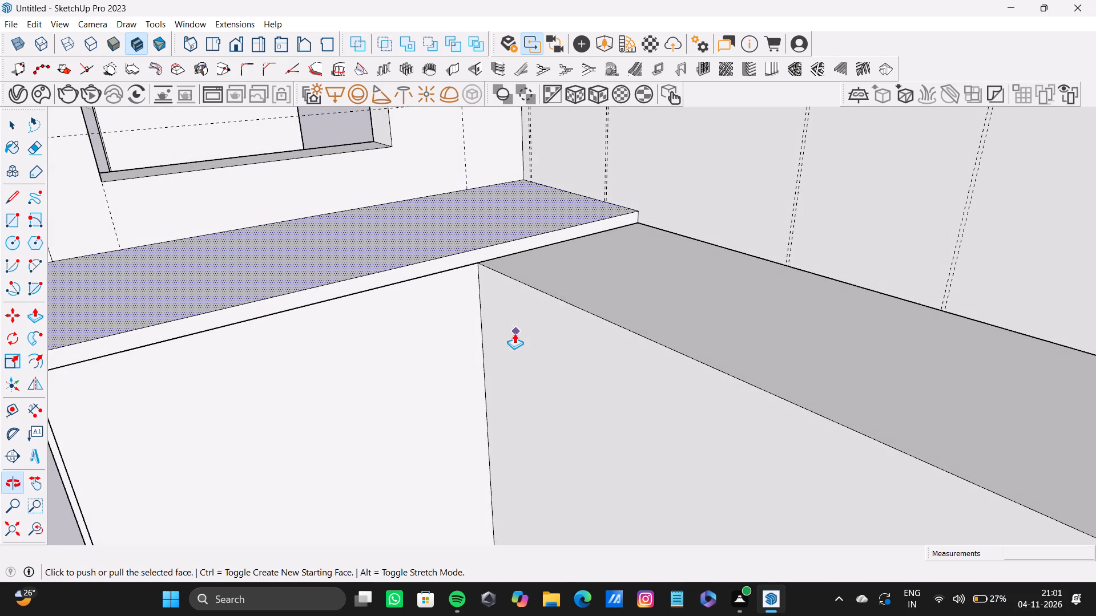
pyautogui.press('t')
pyautogui.scroll(7, 652, 224)
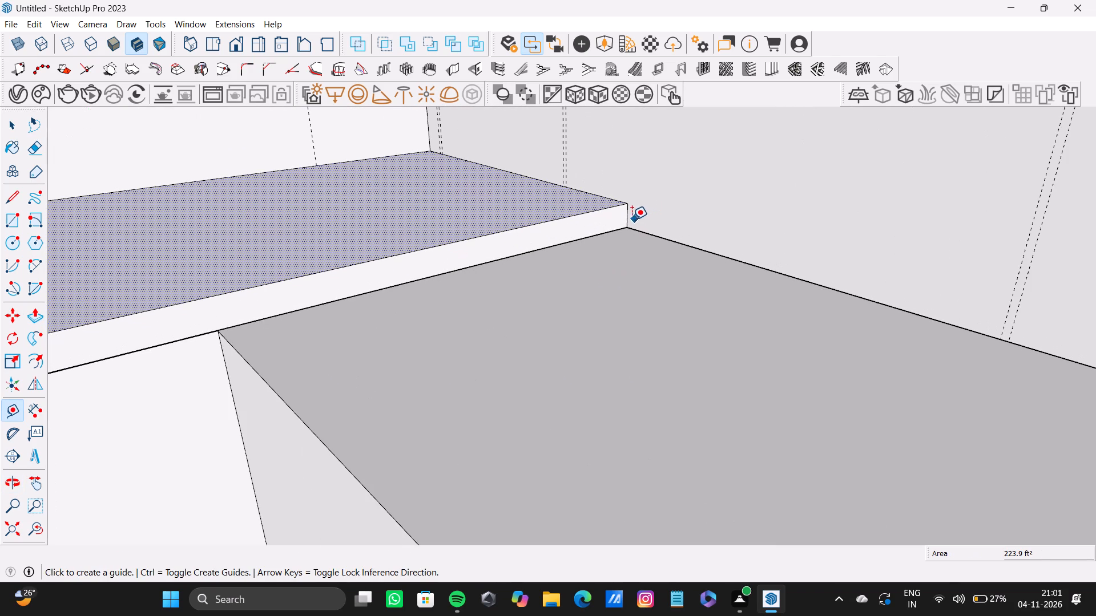
pyautogui.click(626, 218)
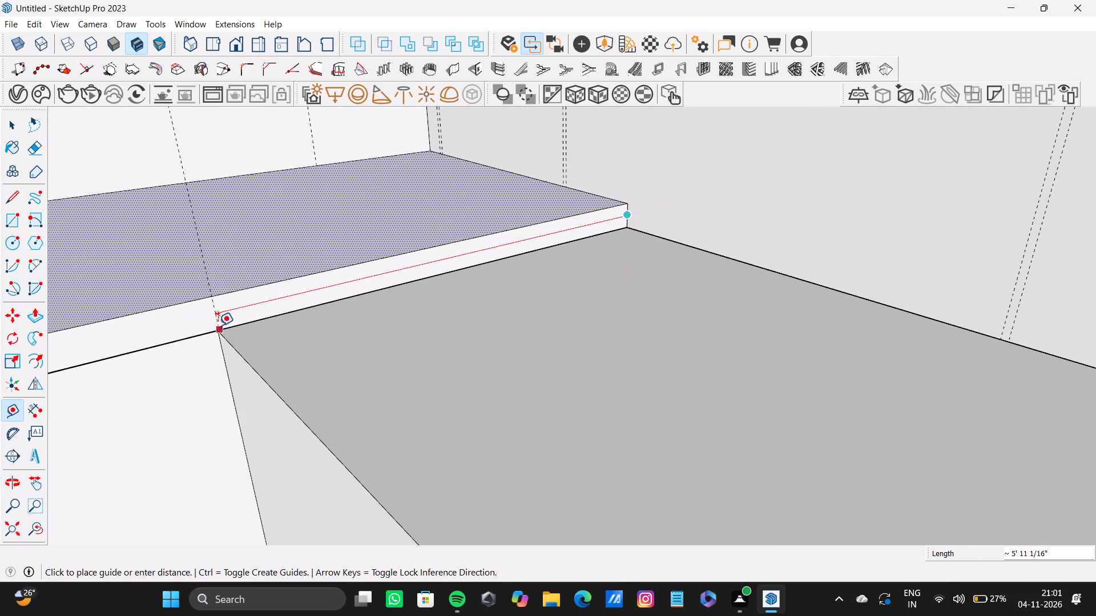
pyautogui.click(218, 326)
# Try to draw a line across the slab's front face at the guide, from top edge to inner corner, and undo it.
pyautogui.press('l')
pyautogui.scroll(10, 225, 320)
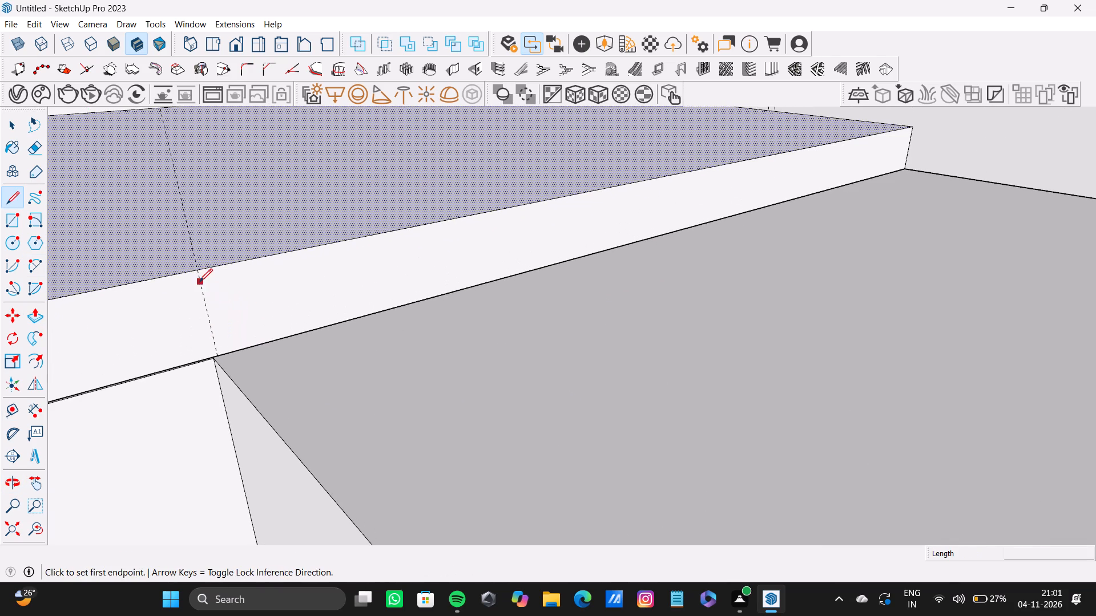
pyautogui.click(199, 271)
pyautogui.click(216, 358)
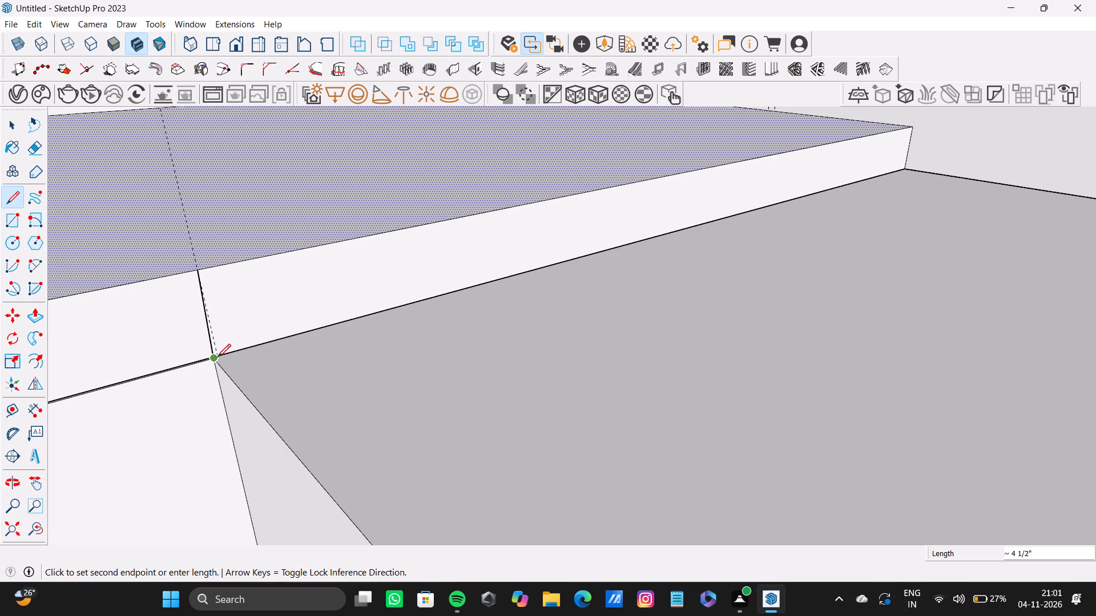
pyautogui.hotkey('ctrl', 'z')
# Push/Pull the slab's long front face until it lines up with the base cabinet's front edge at the inner corner.
pyautogui.scroll(-8, 220, 352)
pyautogui.moveTo(228, 360); pyautogui.dragTo(429, 283, button='middle')
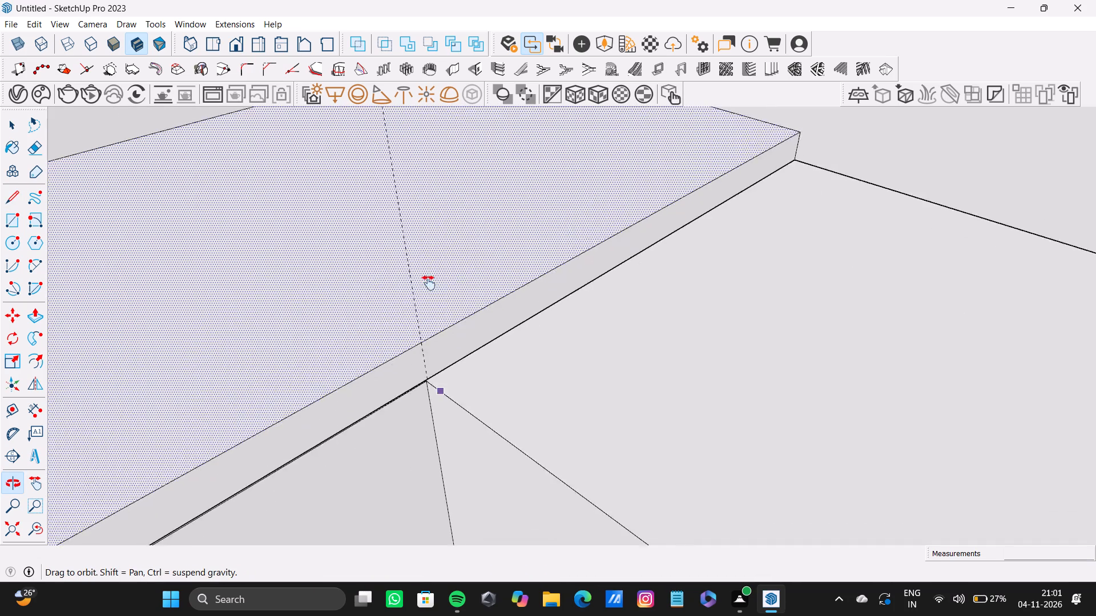
pyautogui.moveTo(429, 283); pyautogui.dragTo(422, 282, button='middle')
pyautogui.scroll(16, 455, 412)
pyautogui.moveTo(377, 288); pyautogui.dragTo(376, 341, button='middle')
pyautogui.press('space')
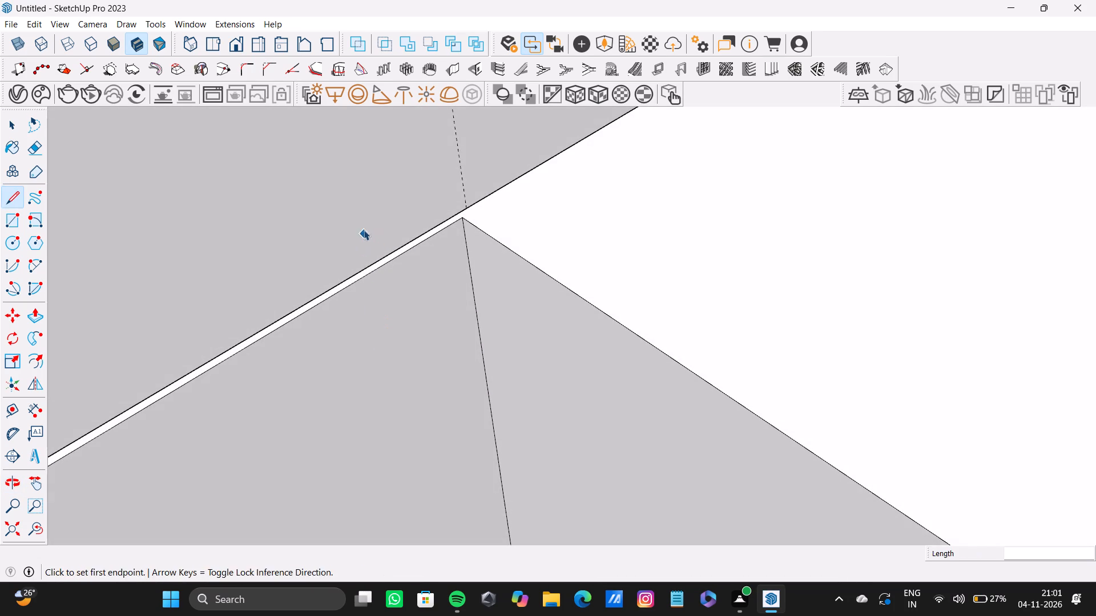
pyautogui.click(363, 230)
pyautogui.press('o')
pyautogui.moveTo(391, 247); pyautogui.dragTo(397, 256)
pyautogui.write('op')
pyautogui.moveTo(387, 240); pyautogui.dragTo(396, 248)
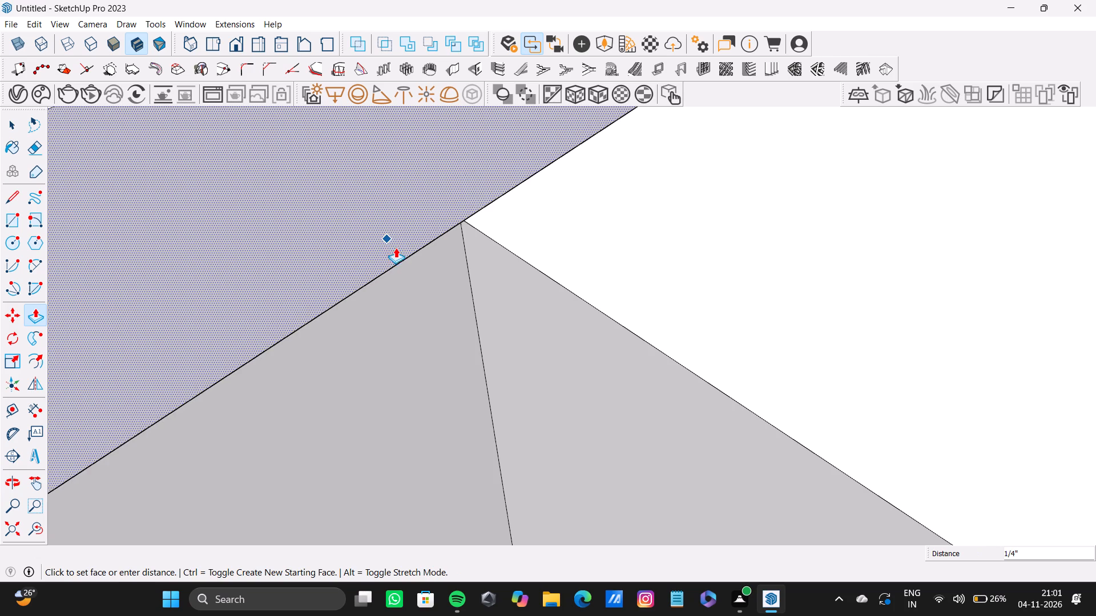
pyautogui.moveTo(396, 248); pyautogui.dragTo(383, 250)
pyautogui.scroll(4, 383, 253)
pyautogui.moveTo(384, 253); pyautogui.dragTo(373, 277)
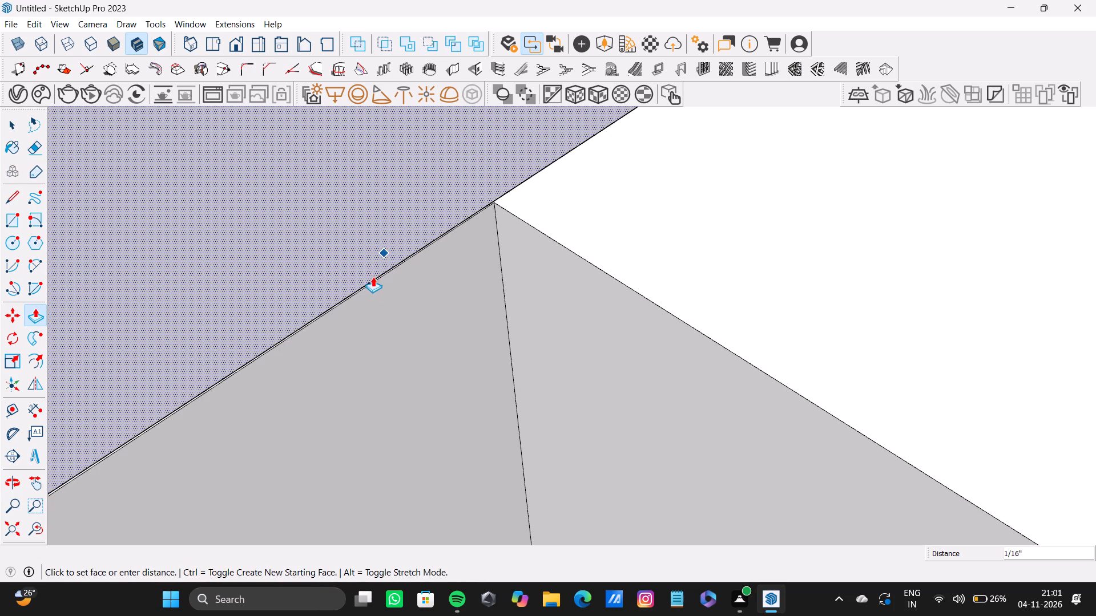
pyautogui.moveTo(373, 277); pyautogui.dragTo(369, 278)
pyautogui.scroll(-6, 422, 268)
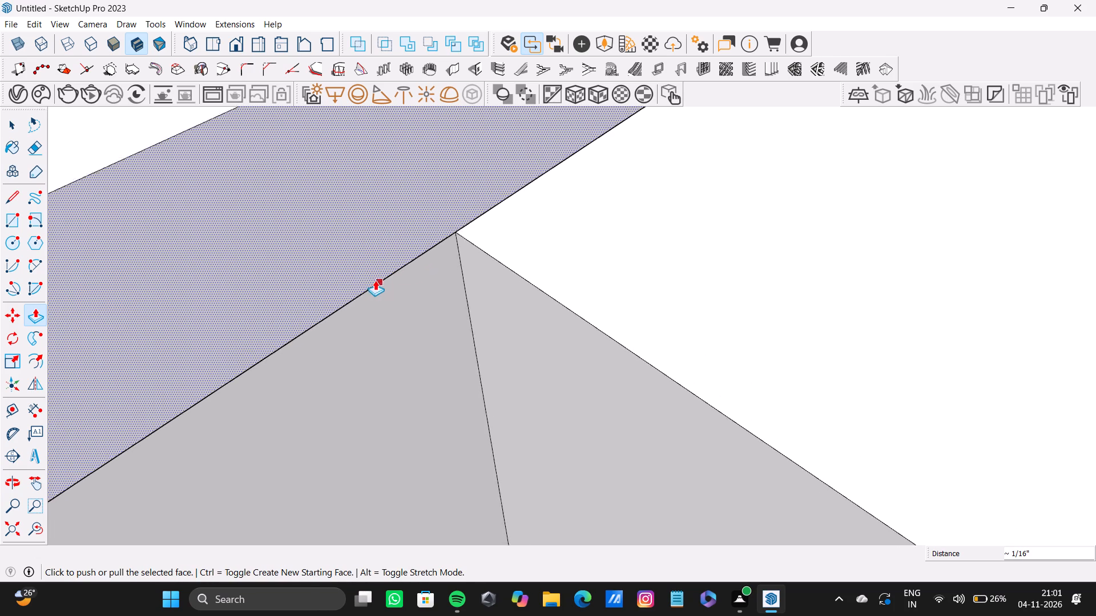
# Place another guide on the slab's front face at the inner corner, 5' 11 1/4" from the wall-end edge.
pyautogui.scroll(-20, 375, 280)
pyautogui.scroll(-8, 375, 280)
pyautogui.moveTo(389, 343); pyautogui.dragTo(389, 265, button='middle')
pyautogui.press('t')
pyautogui.scroll(10, 648, 198)
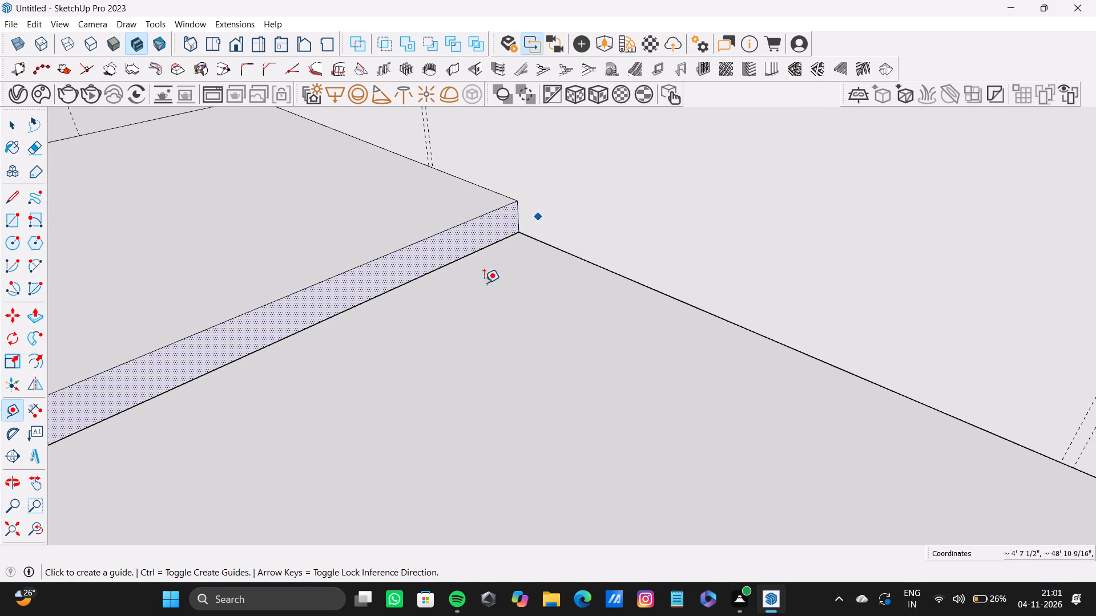
pyautogui.click(515, 214)
pyautogui.scroll(-2, 291, 354)
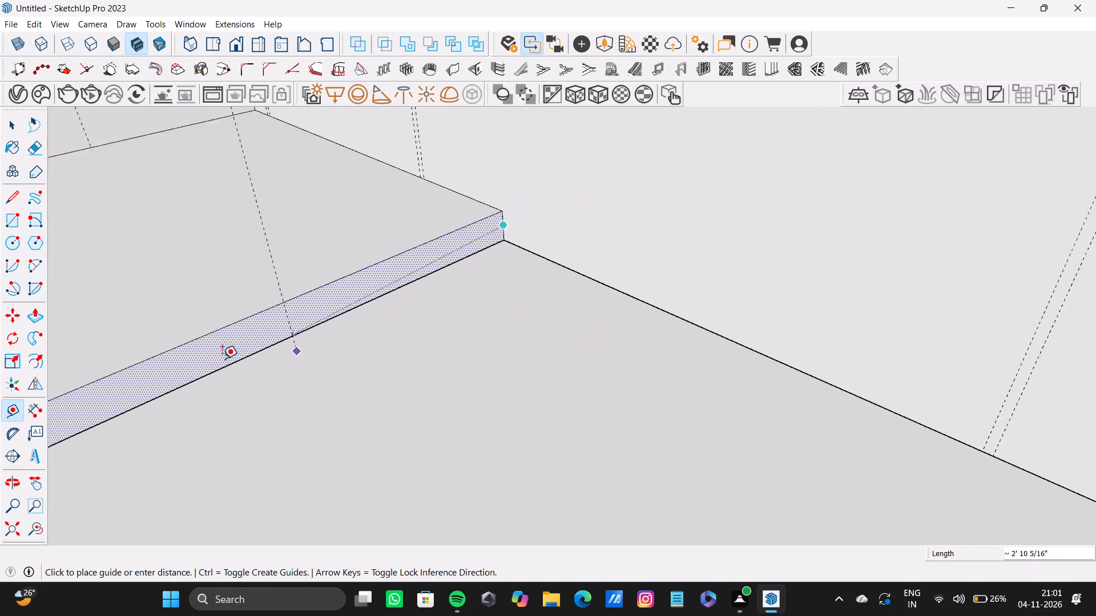
pyautogui.scroll(-3, 222, 359)
pyautogui.keyDown('shift'); pyautogui.moveTo(156, 354); pyautogui.dragTo(465, 249, button='middle'); pyautogui.keyUp('shift')
pyautogui.click(333, 349)
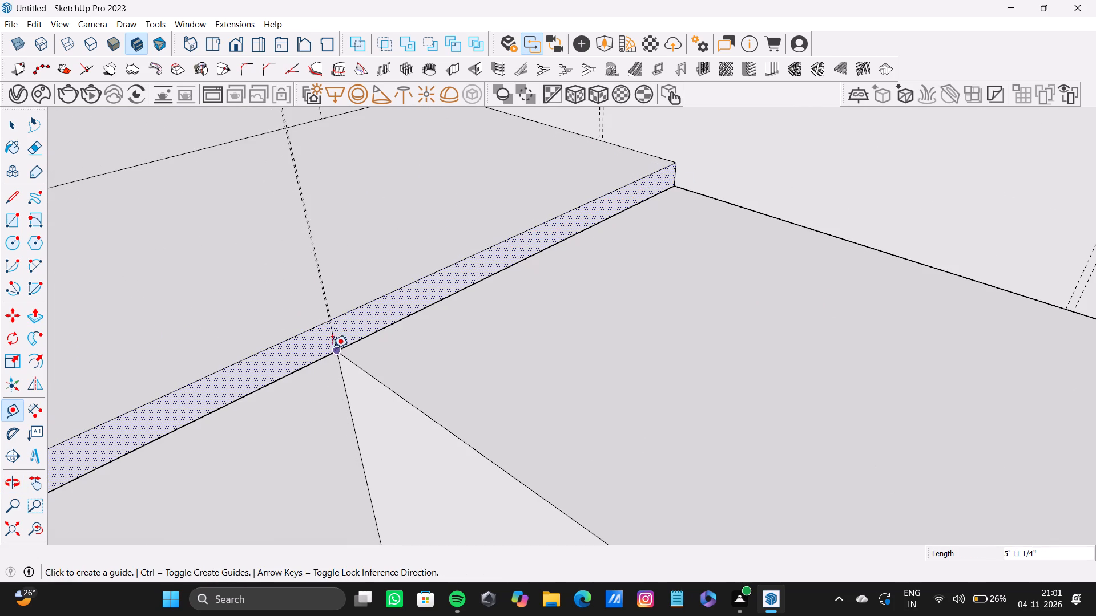
# Draw a 4 1/2" line along the guide across the slab's front face to split it at the inner corner.
pyautogui.press('l')
pyautogui.scroll(15, 344, 336)
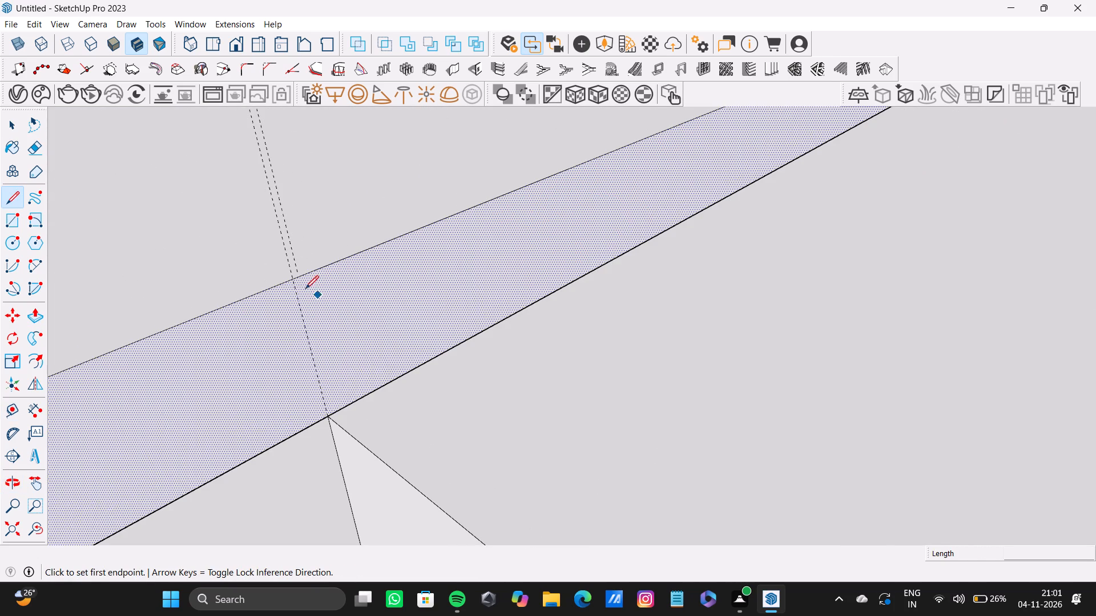
pyautogui.moveTo(293, 282); pyautogui.dragTo(293, 292)
pyautogui.click(330, 423)
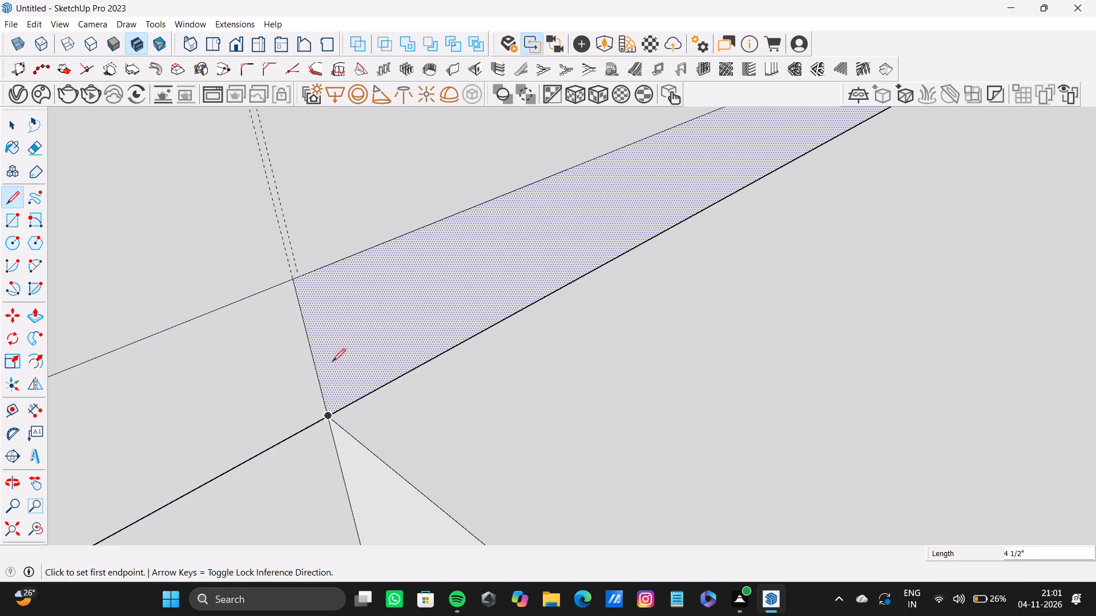
# Push/Pull the split-off face between the inner corner and the wall in successive pulls along the cabinet's long arm.
pyautogui.press('space')
pyautogui.click(335, 327)
pyautogui.press('p')
pyautogui.moveTo(335, 327); pyautogui.dragTo(848, 504)
pyautogui.scroll(-8, 657, 416)
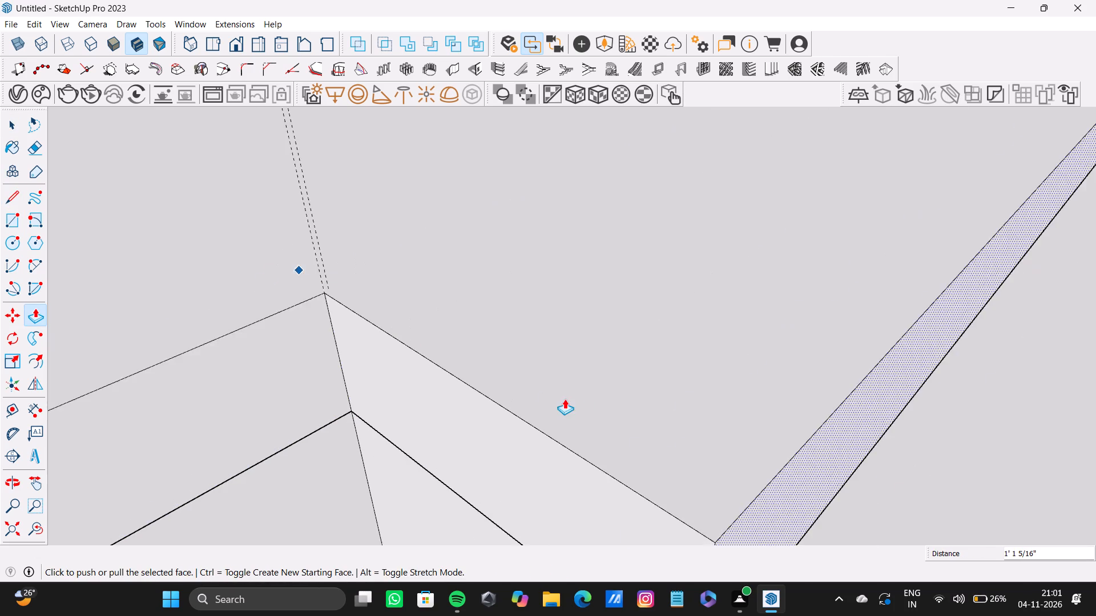
pyautogui.scroll(-14, 565, 399)
pyautogui.moveTo(587, 427); pyautogui.dragTo(1095, 531)
pyautogui.scroll(-4, 893, 467)
pyautogui.keyDown('shift'); pyautogui.moveTo(858, 460); pyautogui.dragTo(335, 203, button='middle'); pyautogui.keyUp('shift')
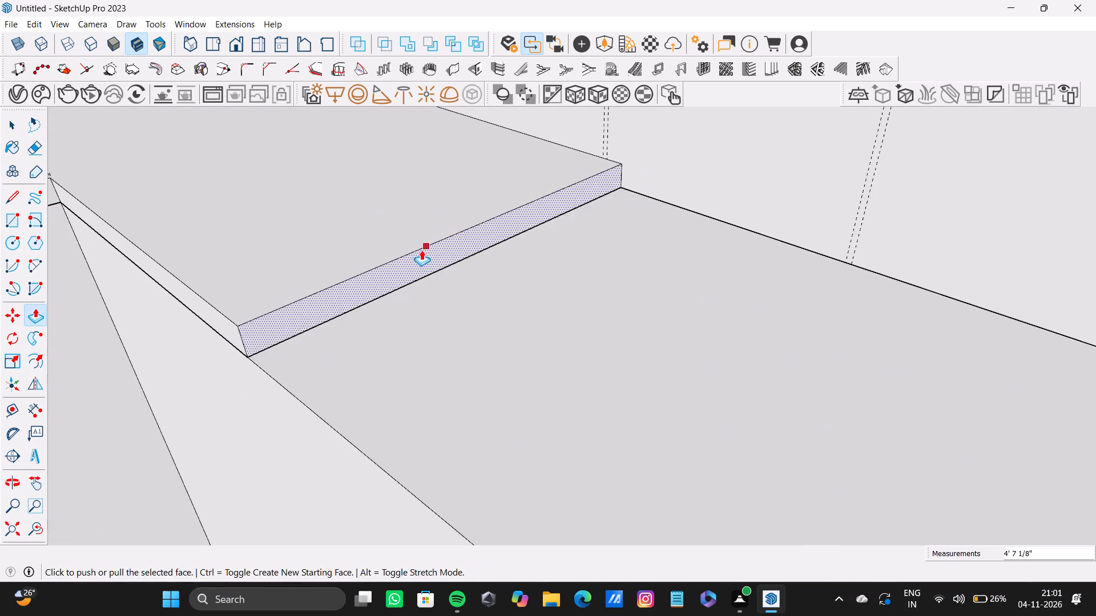
pyautogui.moveTo(421, 250); pyautogui.dragTo(936, 479)
pyautogui.scroll(-3, 916, 471)
pyautogui.keyDown('shift'); pyautogui.moveTo(800, 428); pyautogui.dragTo(334, 238, button='middle'); pyautogui.keyUp('shift')
pyautogui.moveTo(378, 285); pyautogui.dragTo(817, 422)
pyautogui.scroll(-3, 783, 423)
pyautogui.keyDown('shift'); pyautogui.moveTo(772, 434); pyautogui.dragTo(402, 220, button='middle'); pyautogui.keyUp('shift')
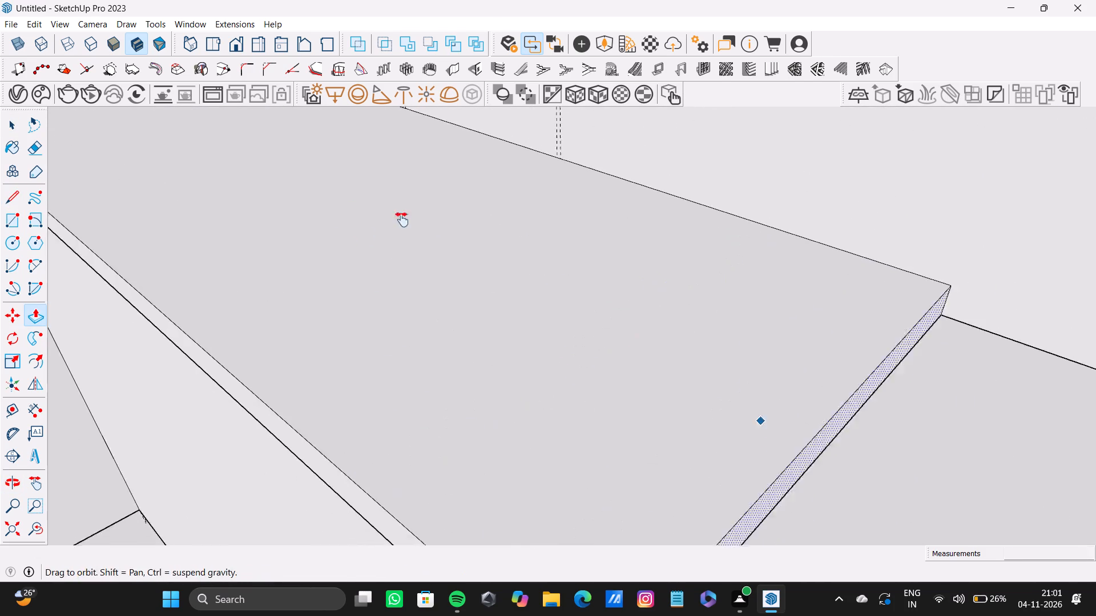
pyautogui.keyDown('shift'); pyautogui.moveTo(402, 220); pyautogui.dragTo(308, 165, button='middle'); pyautogui.keyUp('shift')
pyautogui.moveTo(410, 200); pyautogui.dragTo(697, 305)
pyautogui.scroll(-1, 774, 341)
pyautogui.moveTo(775, 345); pyautogui.dragTo(414, 197, button='middle')
pyautogui.moveTo(408, 165); pyautogui.dragTo(1037, 489)
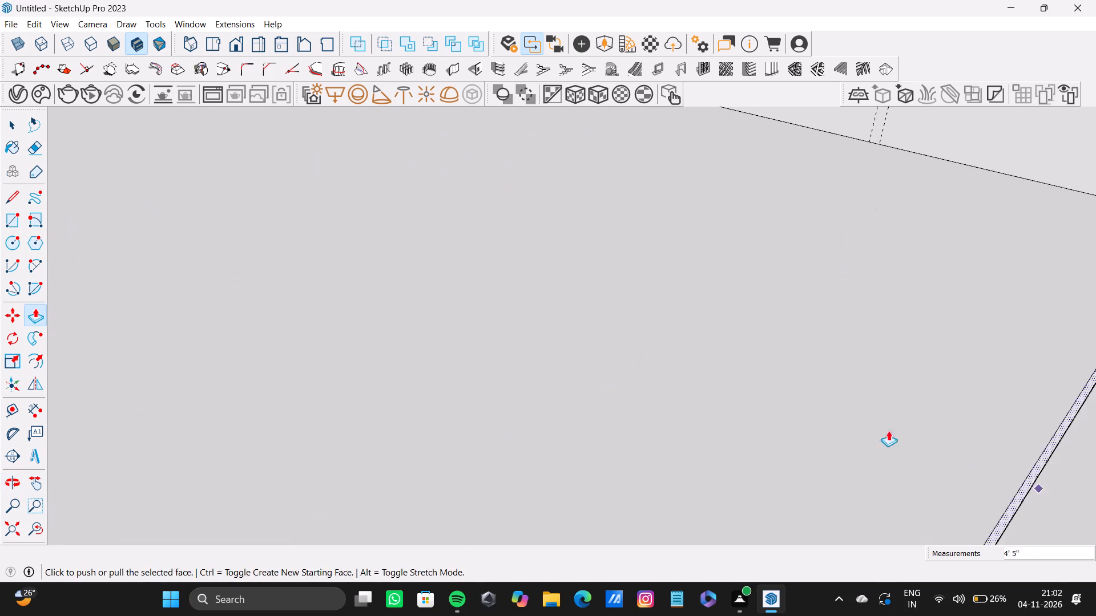
pyautogui.scroll(-2, 869, 429)
pyautogui.keyDown('shift'); pyautogui.moveTo(867, 434); pyautogui.dragTo(454, 244, button='middle'); pyautogui.keyUp('shift')
pyautogui.moveTo(563, 302); pyautogui.dragTo(1006, 421)
pyautogui.scroll(-2, 1052, 416)
pyautogui.moveTo(1046, 421); pyautogui.dragTo(529, 165, button='middle')
pyautogui.moveTo(555, 198); pyautogui.dragTo(615, 229)
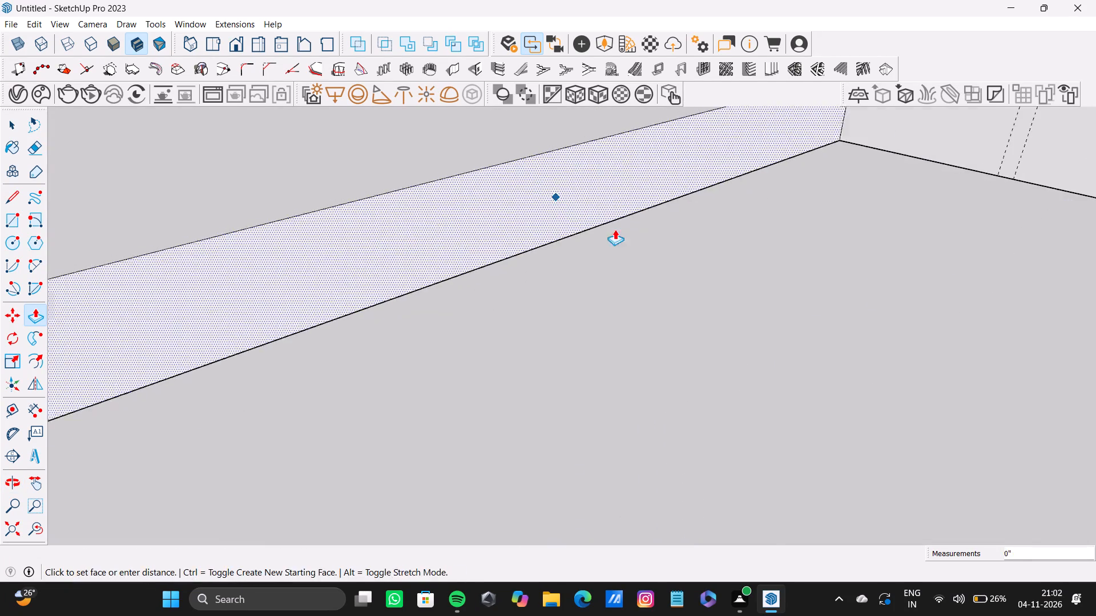
pyautogui.moveTo(615, 229); pyautogui.dragTo(943, 350)
pyautogui.scroll(-3, 973, 366)
pyautogui.keyDown('shift'); pyautogui.moveTo(971, 366); pyautogui.dragTo(508, 150, button='middle'); pyautogui.keyUp('shift')
pyautogui.moveTo(518, 147); pyautogui.dragTo(964, 376)
pyautogui.scroll(-4, 959, 374)
pyautogui.moveTo(936, 380); pyautogui.dragTo(519, 193, button='middle')
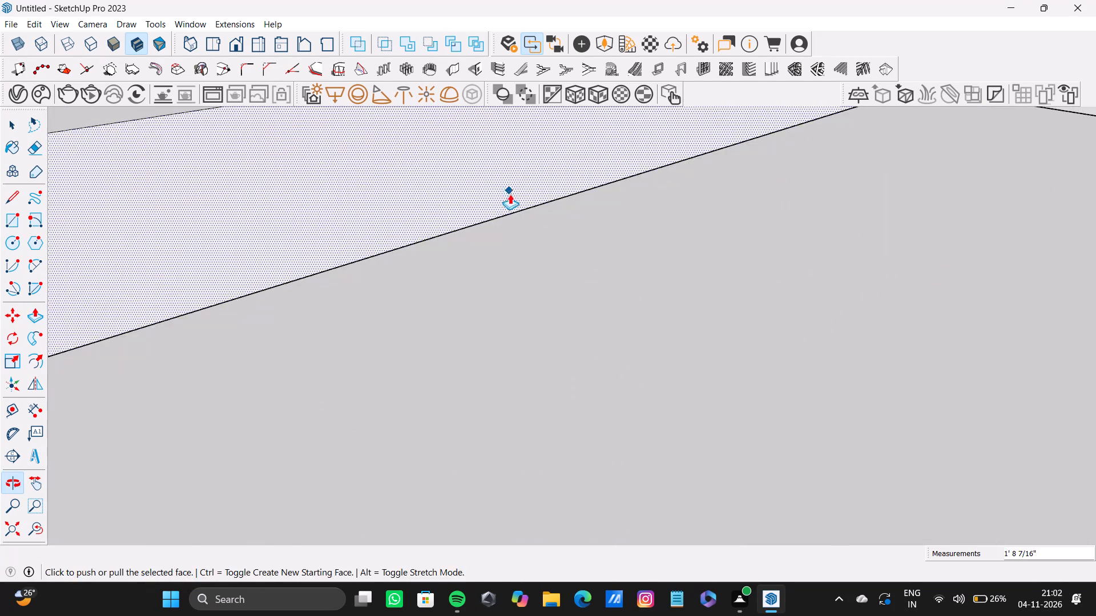
pyautogui.moveTo(507, 172); pyautogui.dragTo(991, 367)
# Extend the countertop's end face over the remaining cabinet top and adjust it to a slight overhang past the far end.
pyautogui.scroll(-3, 983, 373)
pyautogui.moveTo(952, 392); pyautogui.dragTo(515, 230, button='middle')
pyautogui.moveTo(549, 283); pyautogui.dragTo(881, 395, button='middle')
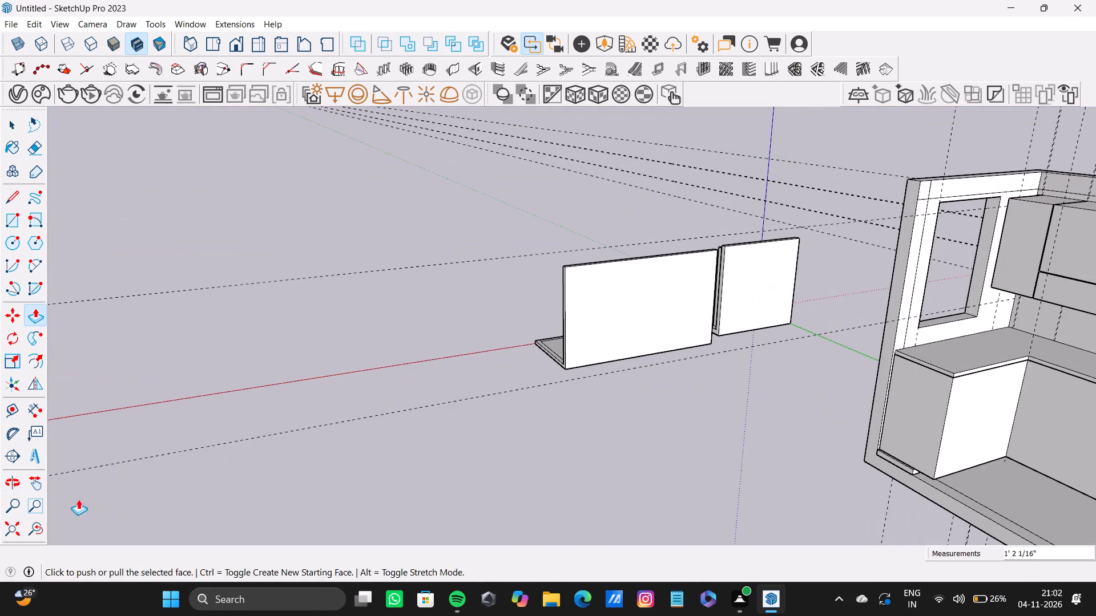
pyautogui.click(14, 525)
pyautogui.moveTo(316, 473); pyautogui.dragTo(382, 525, button='middle')
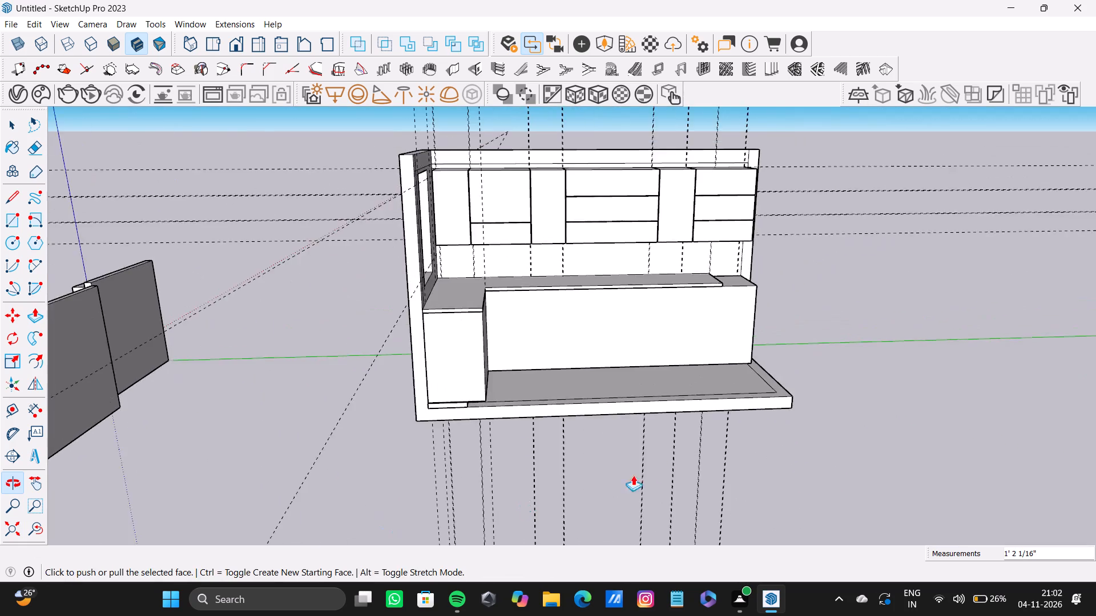
pyautogui.scroll(8, 667, 460)
pyautogui.moveTo(713, 265); pyautogui.dragTo(554, 334, button='middle')
pyautogui.scroll(8, 855, 280)
pyautogui.keyDown('shift'); pyautogui.moveTo(771, 208); pyautogui.dragTo(687, 255, button='middle'); pyautogui.keyUp('shift')
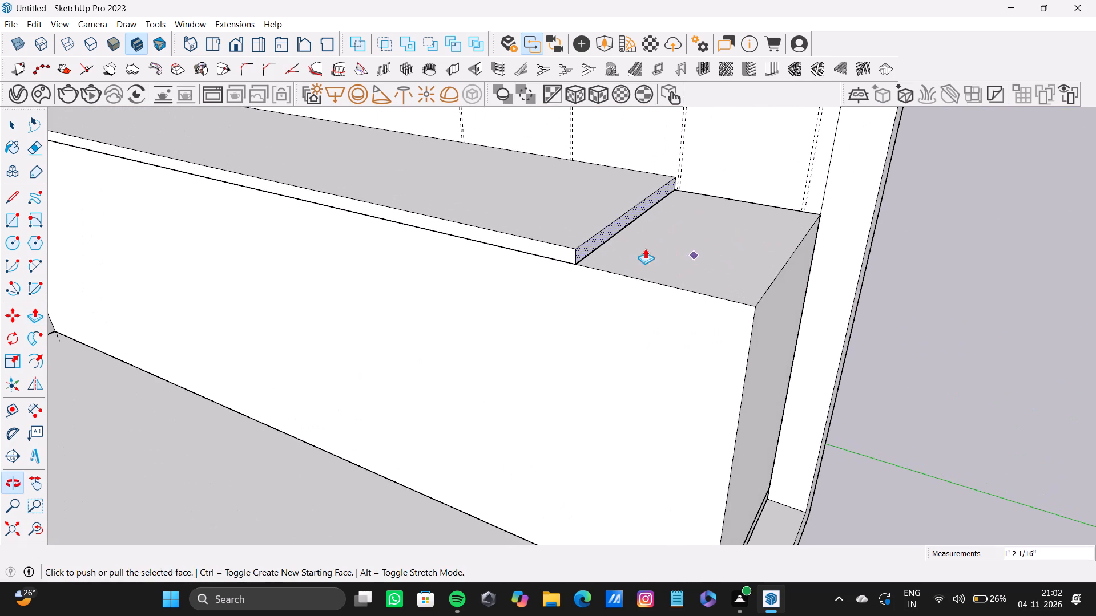
pyautogui.moveTo(612, 224); pyautogui.dragTo(798, 293)
pyautogui.moveTo(770, 285); pyautogui.dragTo(789, 286)
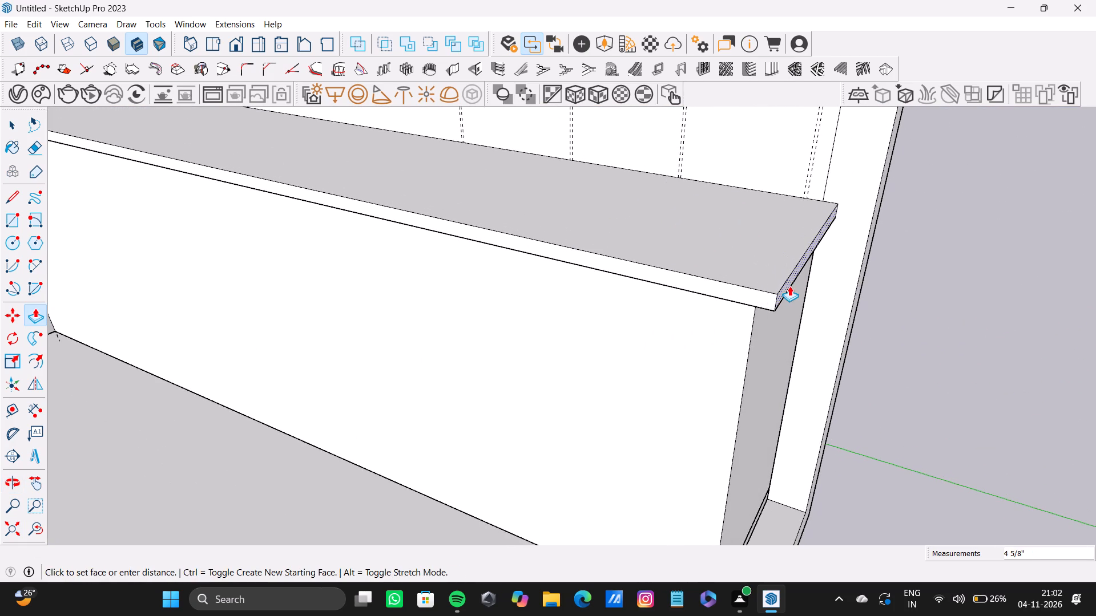
pyautogui.moveTo(789, 286); pyautogui.dragTo(778, 293)
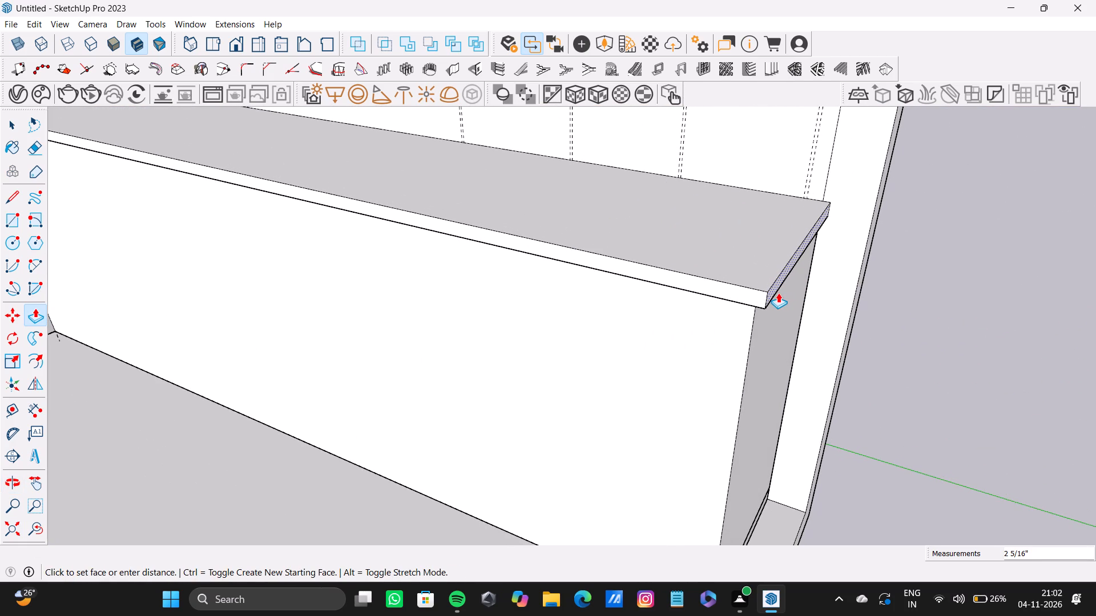
pyautogui.moveTo(778, 293); pyautogui.dragTo(781, 298)
# Push/Pull the long arm's countertop front face outward 3 1/2" to overhang the cabinet front.
pyautogui.press('space')
pyautogui.scroll(4, 760, 293)
pyautogui.click(760, 293)
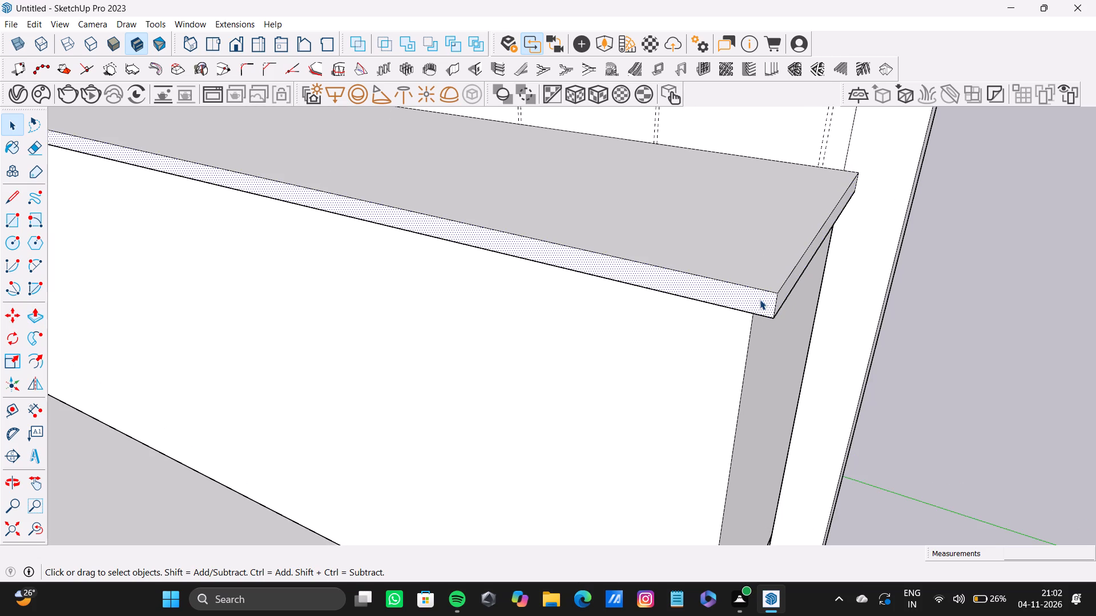
pyautogui.press('p')
pyautogui.moveTo(755, 300); pyautogui.dragTo(754, 313)
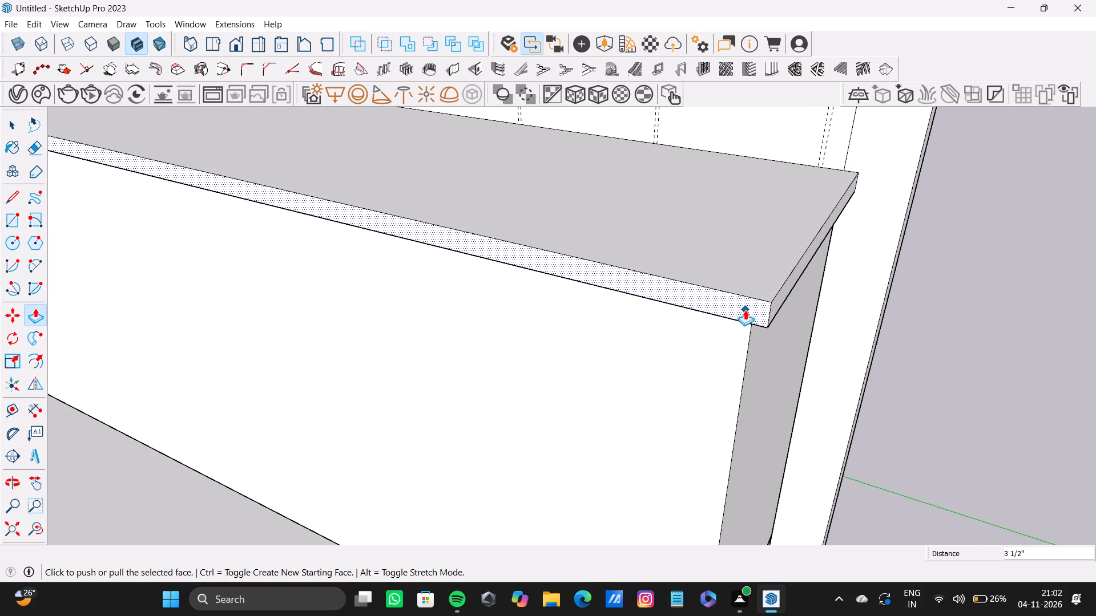
pyautogui.scroll(-13, 735, 309)
pyautogui.moveTo(727, 311); pyautogui.dragTo(627, 216, button='middle')
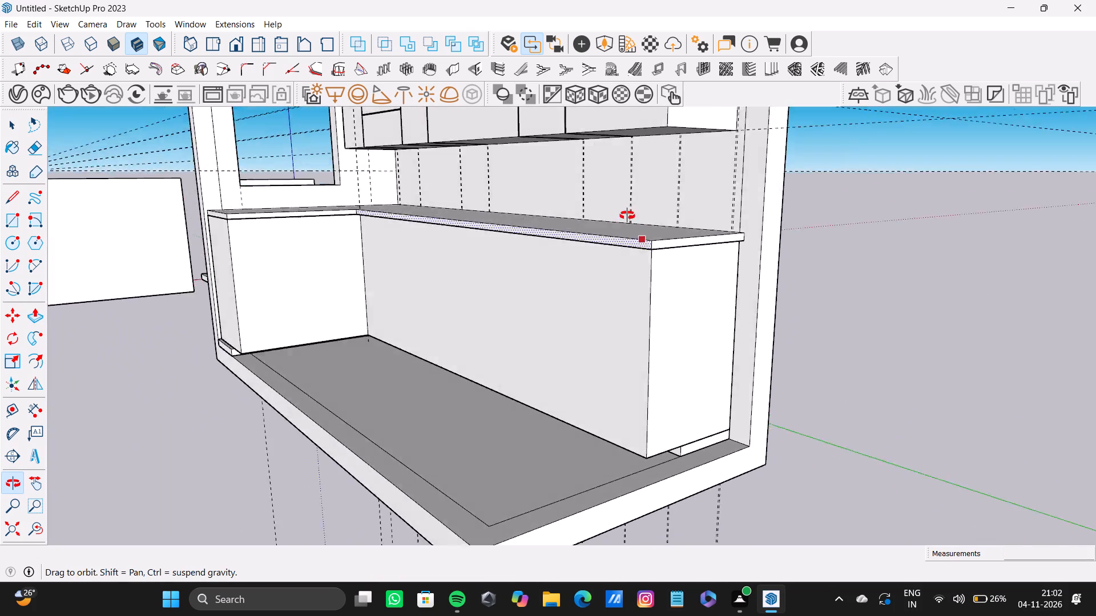
# Push/Pull the short arm's countertop front face outward in small pulls to slightly overhang the cabinet front.
pyautogui.moveTo(627, 216); pyautogui.dragTo(526, 136, button='middle')
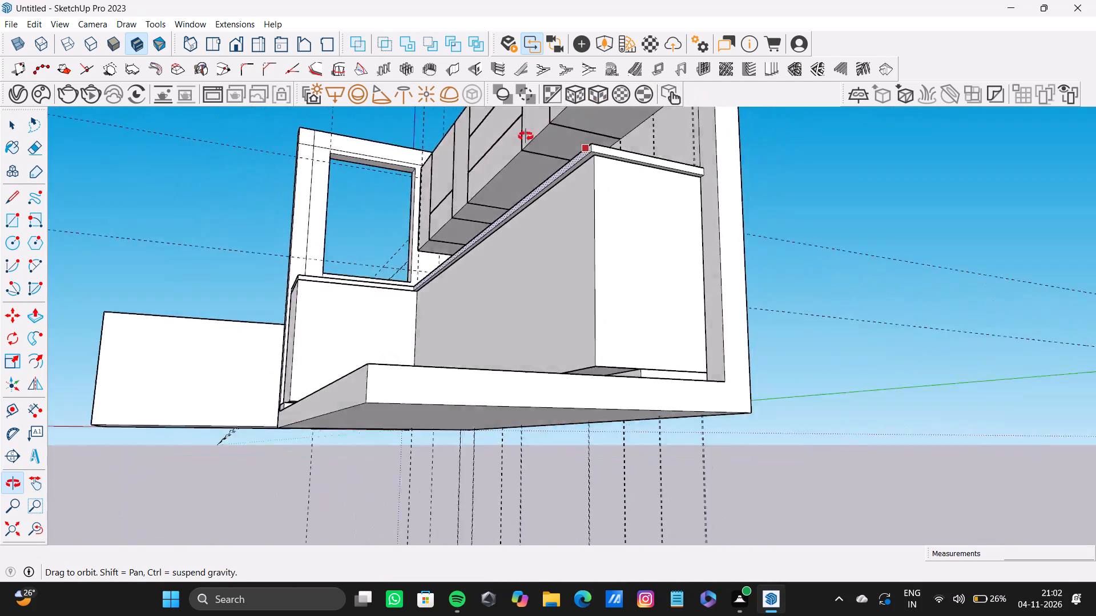
pyautogui.moveTo(526, 136); pyautogui.dragTo(871, 422, button='middle')
pyautogui.scroll(4, 456, 372)
pyautogui.moveTo(621, 391); pyautogui.dragTo(546, 376, button='middle')
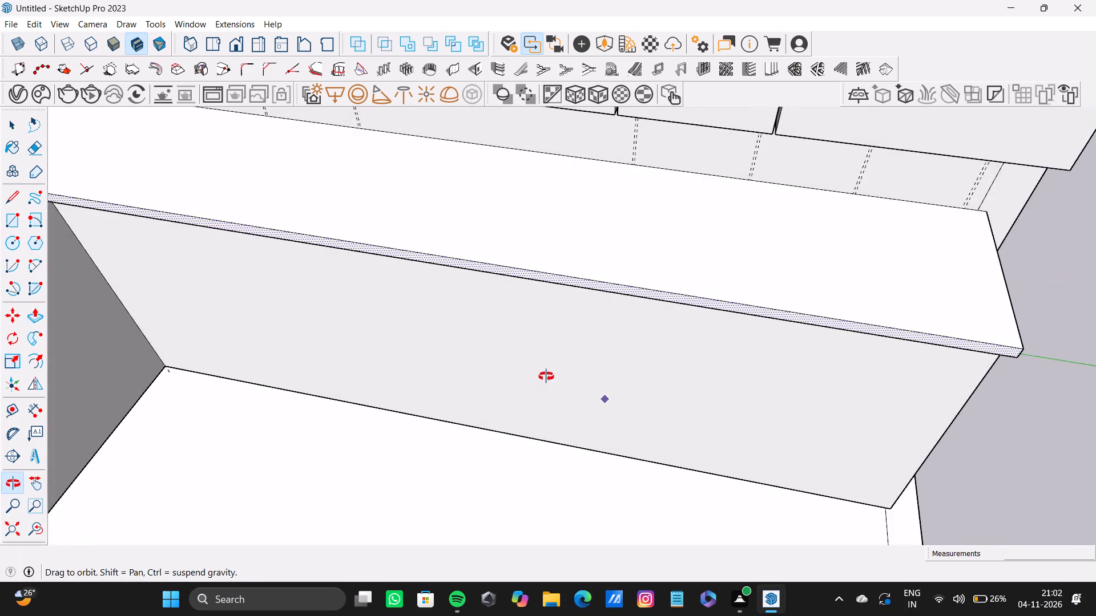
pyautogui.moveTo(546, 376); pyautogui.dragTo(515, 375, button='middle')
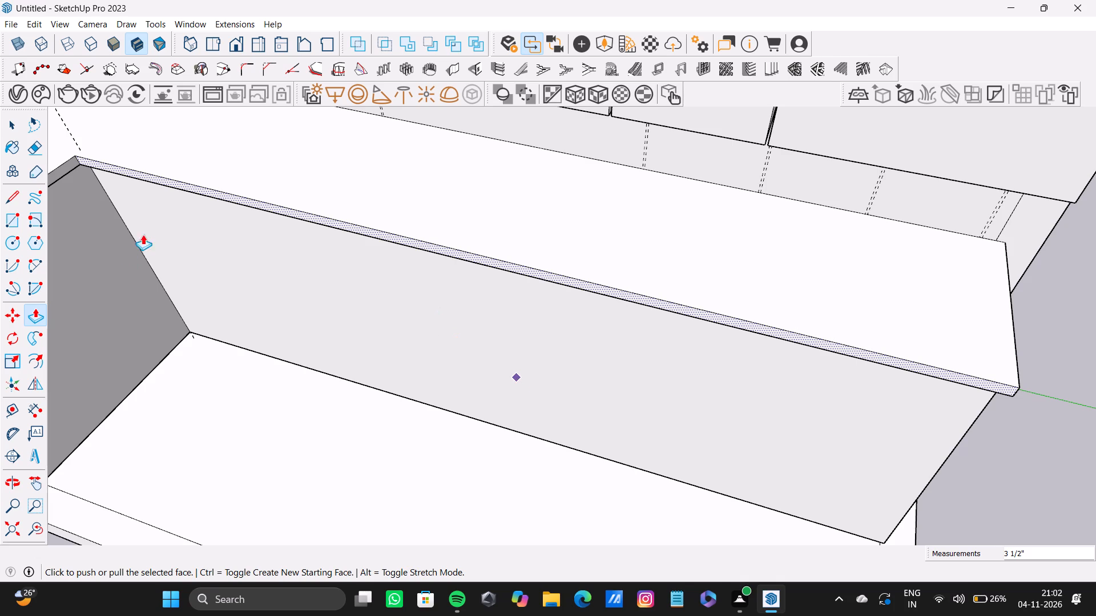
pyautogui.scroll(-20, 150, 240)
pyautogui.scroll(-10, 150, 240)
pyautogui.moveTo(331, 341); pyautogui.dragTo(352, 229, button='middle')
pyautogui.scroll(5, 221, 279)
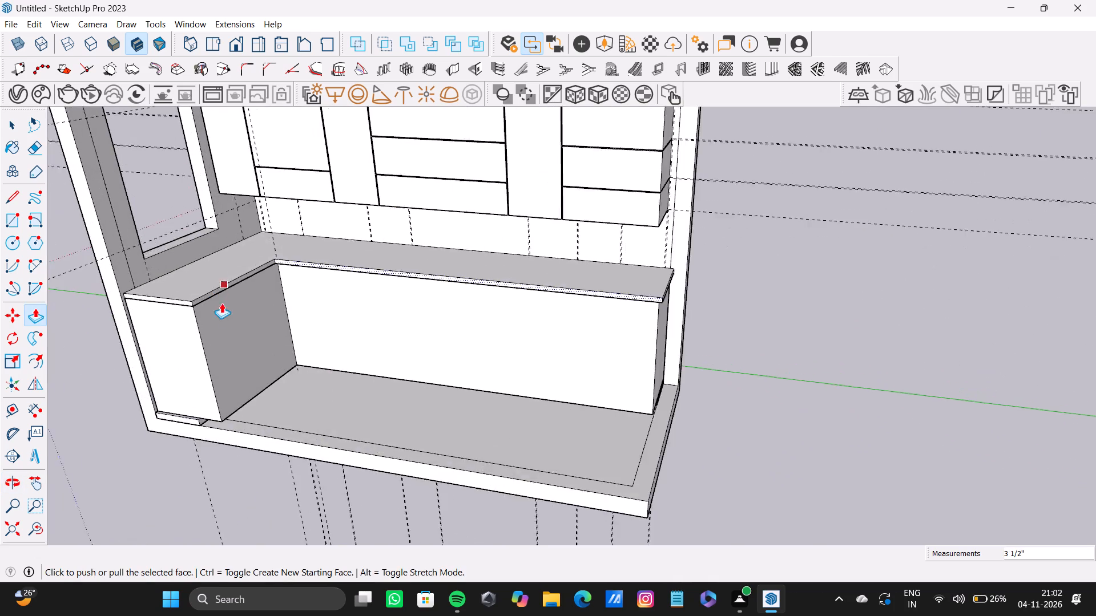
pyautogui.scroll(9, 221, 303)
pyautogui.moveTo(254, 281); pyautogui.dragTo(227, 228, button='middle')
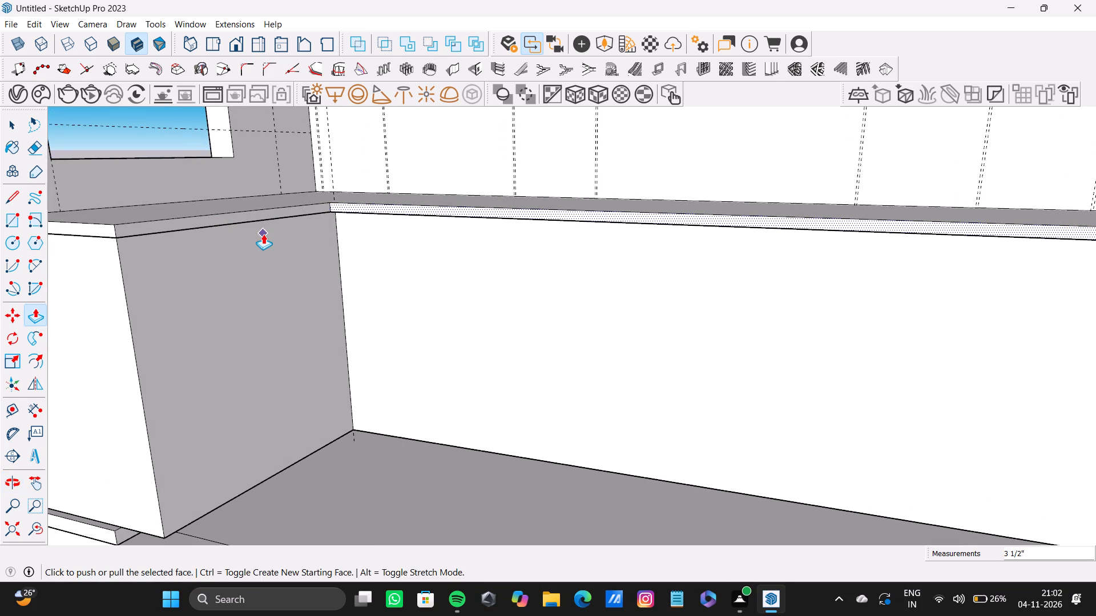
pyautogui.press('space')
pyautogui.click(269, 213)
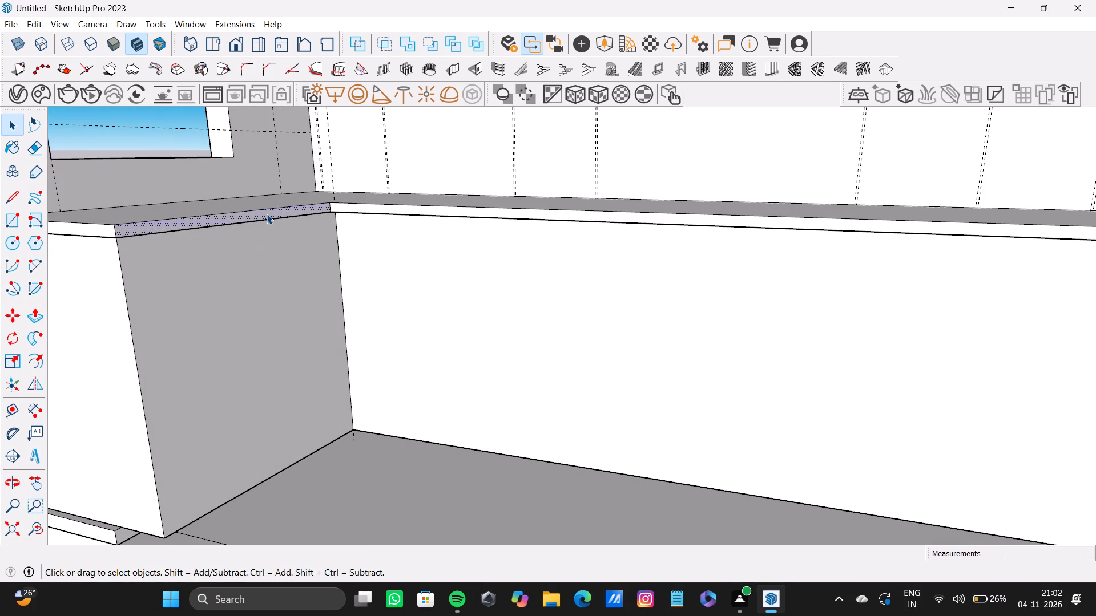
pyautogui.press('p')
pyautogui.moveTo(256, 216); pyautogui.dragTo(261, 218)
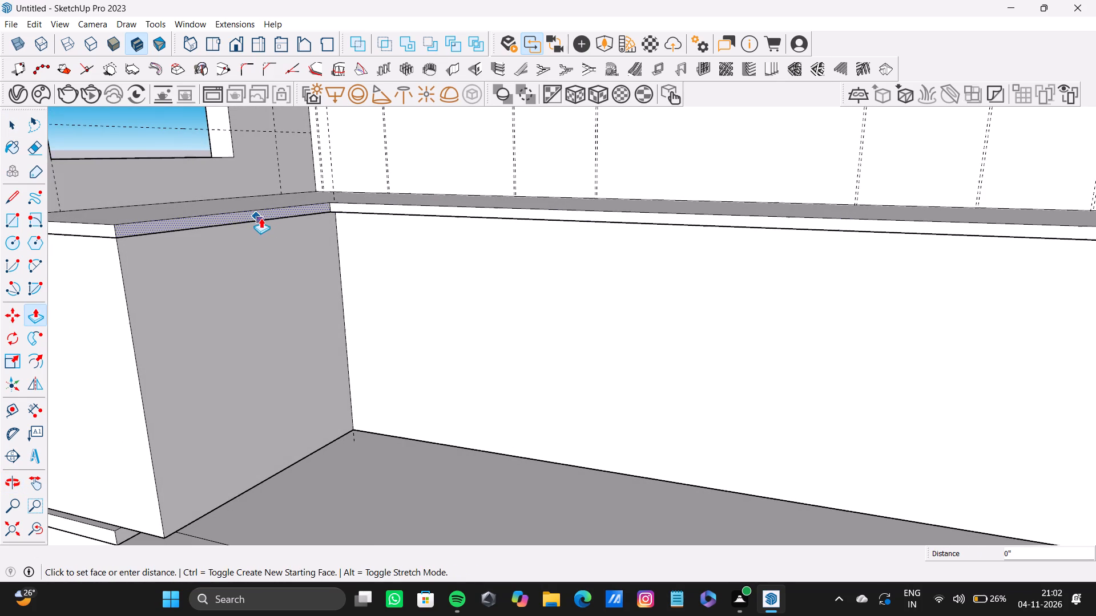
pyautogui.moveTo(261, 218); pyautogui.dragTo(269, 220)
pyautogui.scroll(-6, 130, 241)
pyautogui.moveTo(137, 256); pyautogui.dragTo(435, 244, button='middle')
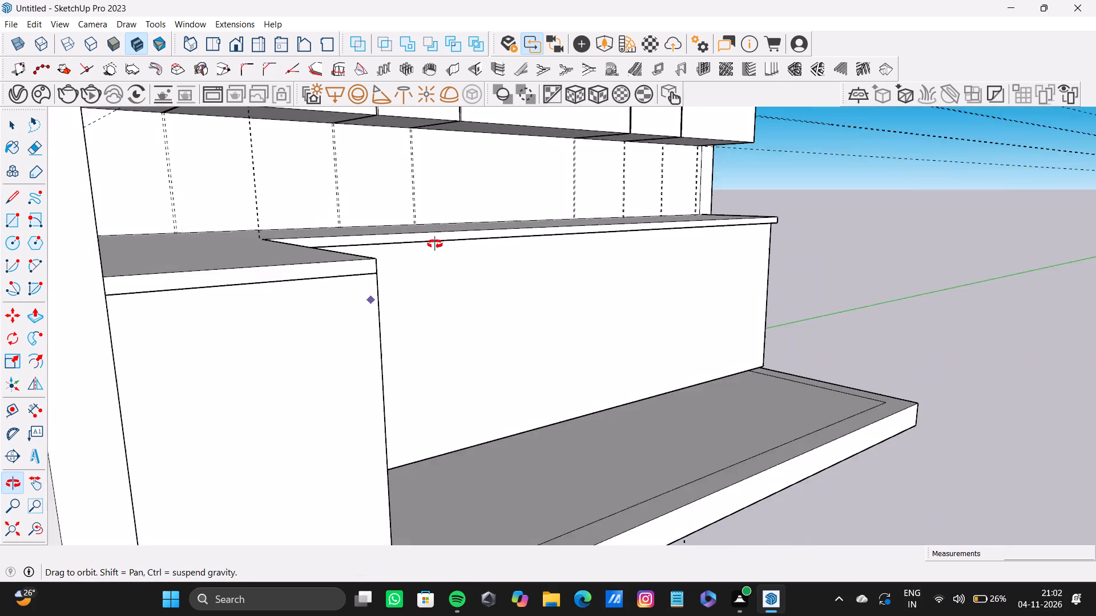
pyautogui.moveTo(435, 244); pyautogui.dragTo(167, 297, button='middle')
pyautogui.scroll(7, 164, 258)
pyautogui.moveTo(251, 221); pyautogui.dragTo(273, 222)
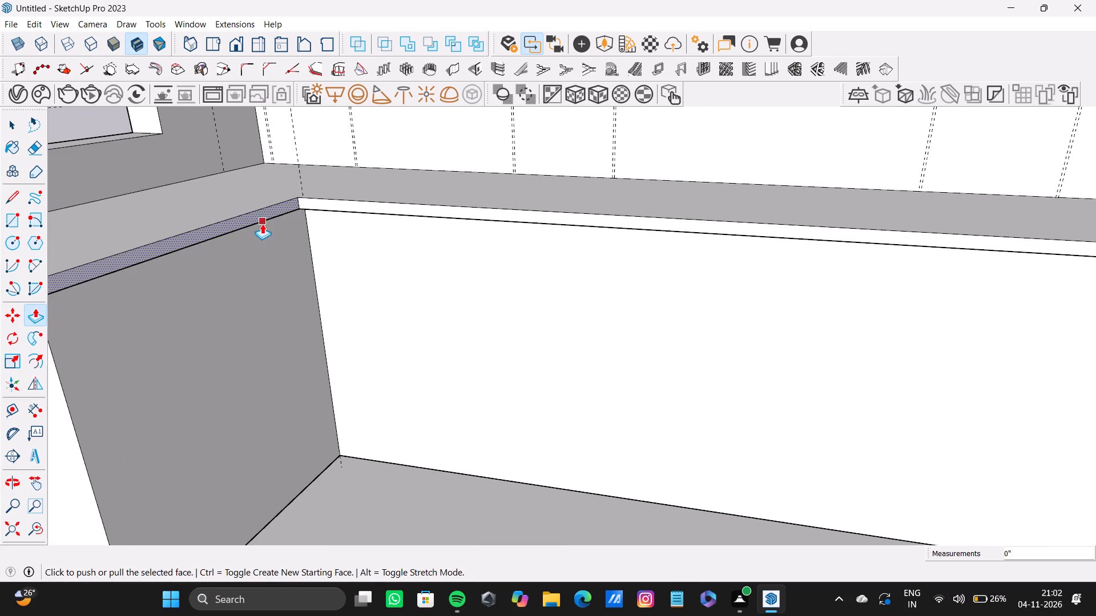
pyautogui.scroll(-10, 248, 238)
pyautogui.moveTo(248, 249); pyautogui.dragTo(297, 213, button='middle')
pyautogui.scroll(8, 275, 220)
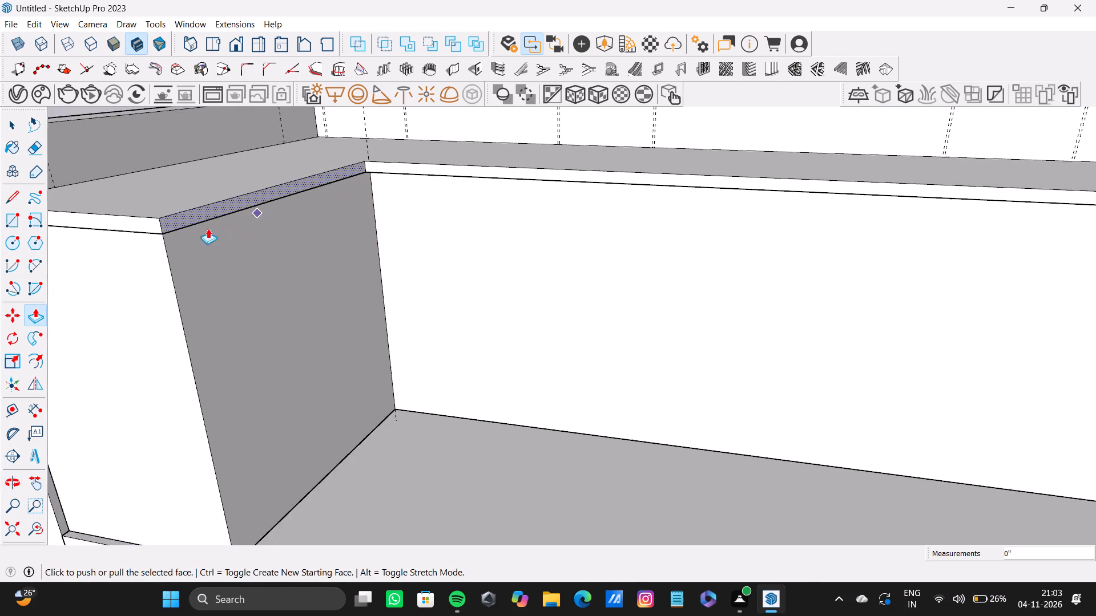
pyautogui.scroll(3, 208, 228)
pyautogui.moveTo(179, 218); pyautogui.dragTo(181, 217)
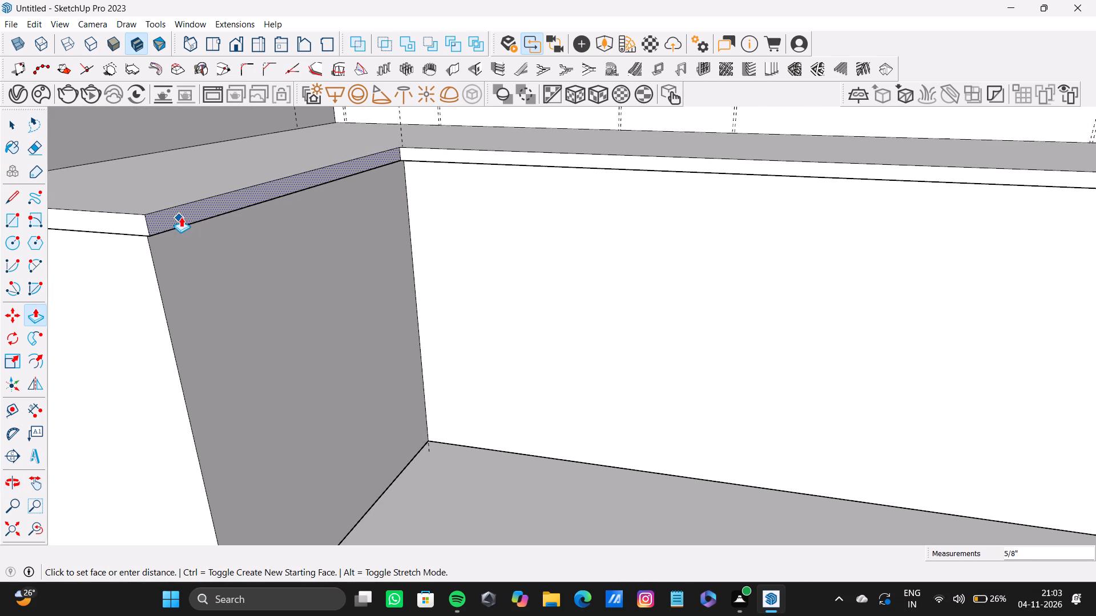
pyautogui.moveTo(181, 217); pyautogui.dragTo(188, 217)
# Push/Pull the countertop's end face at the short arm's free end outward 2 5/8" past the cabinet side.
pyautogui.scroll(-3, 190, 217)
pyautogui.keyDown('shift'); pyautogui.moveTo(187, 222); pyautogui.dragTo(406, 290, button='middle'); pyautogui.keyUp('shift')
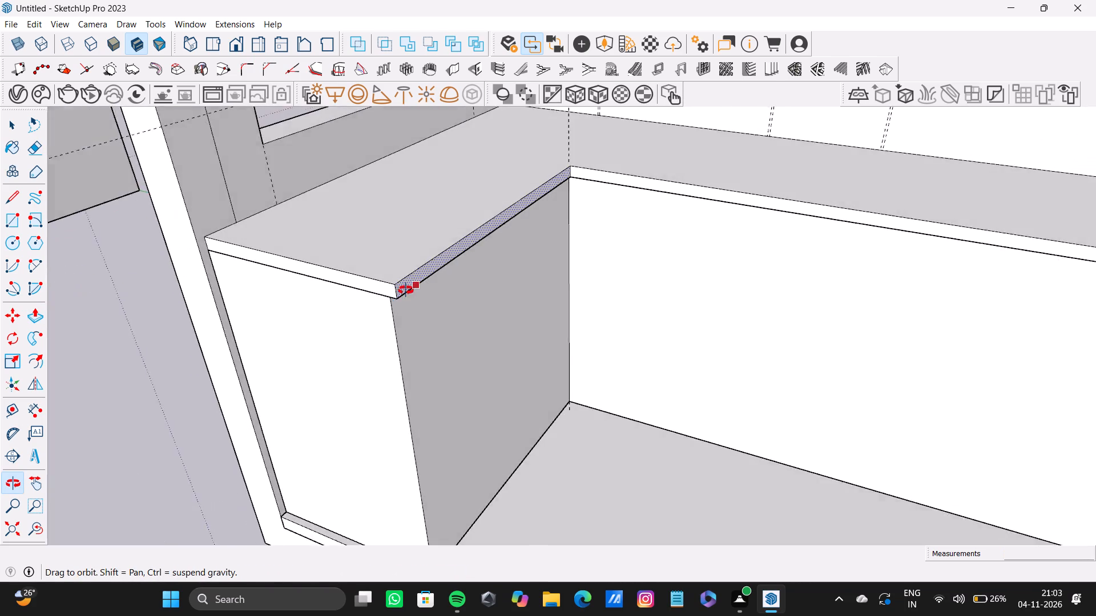
pyautogui.keyDown('shift'); pyautogui.moveTo(406, 290); pyautogui.dragTo(397, 292, button='middle'); pyautogui.keyUp('shift')
pyautogui.scroll(4, 372, 294)
pyautogui.press('space')
pyautogui.click(376, 279)
pyautogui.press('p')
pyautogui.moveTo(376, 279); pyautogui.dragTo(369, 286)
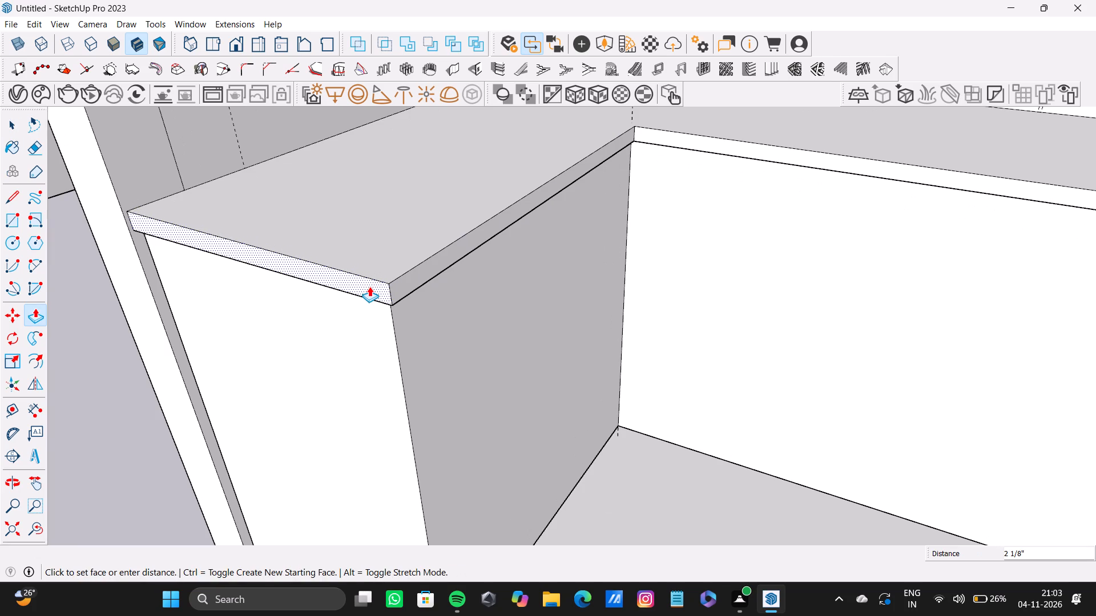
pyautogui.moveTo(369, 286); pyautogui.dragTo(368, 287)
pyautogui.scroll(-17, 426, 296)
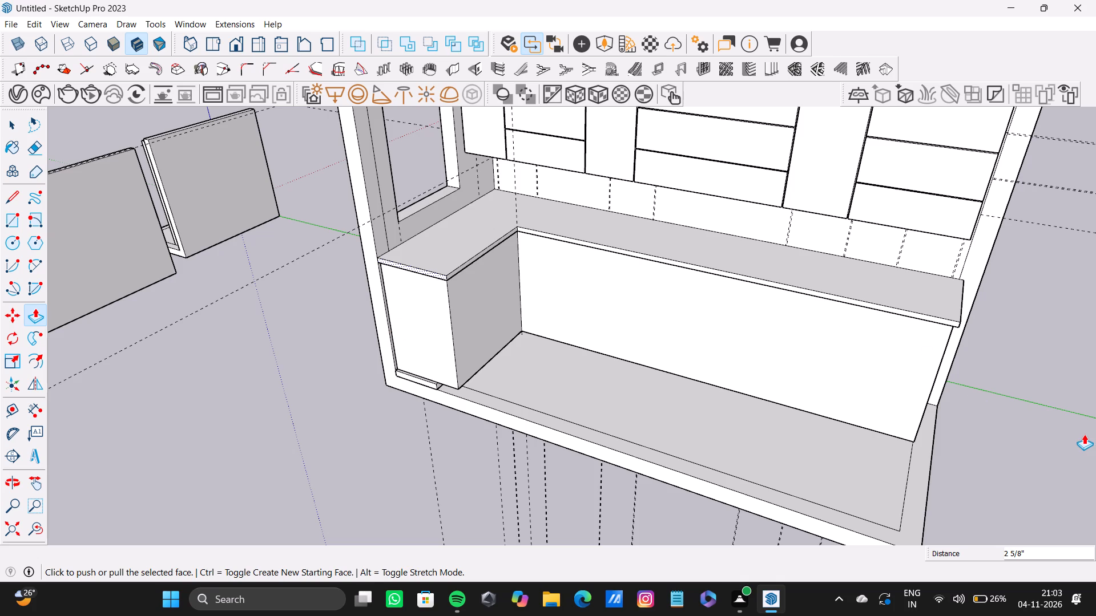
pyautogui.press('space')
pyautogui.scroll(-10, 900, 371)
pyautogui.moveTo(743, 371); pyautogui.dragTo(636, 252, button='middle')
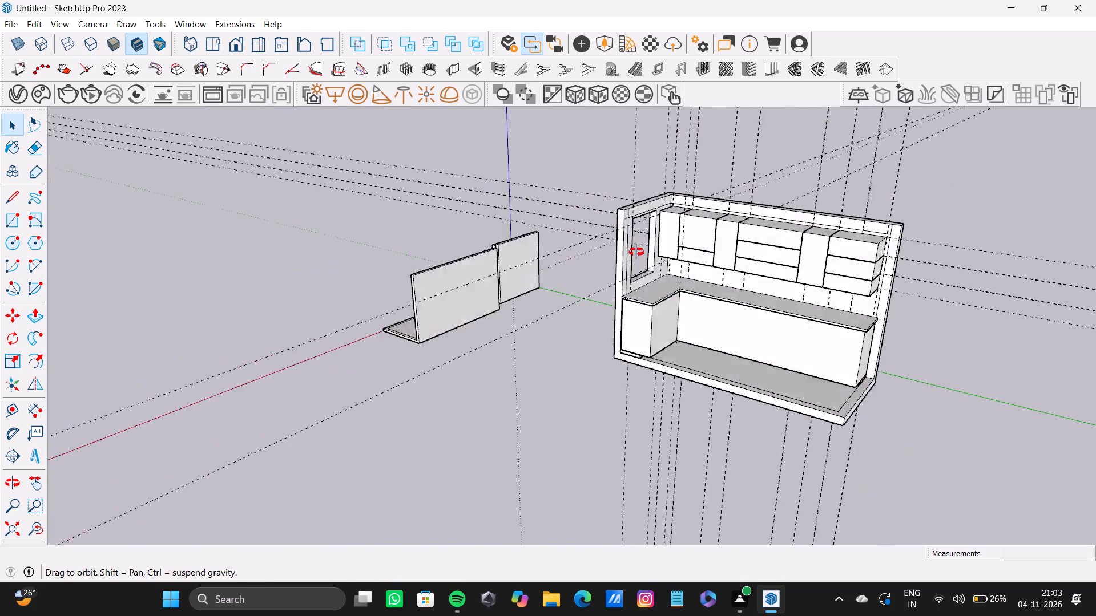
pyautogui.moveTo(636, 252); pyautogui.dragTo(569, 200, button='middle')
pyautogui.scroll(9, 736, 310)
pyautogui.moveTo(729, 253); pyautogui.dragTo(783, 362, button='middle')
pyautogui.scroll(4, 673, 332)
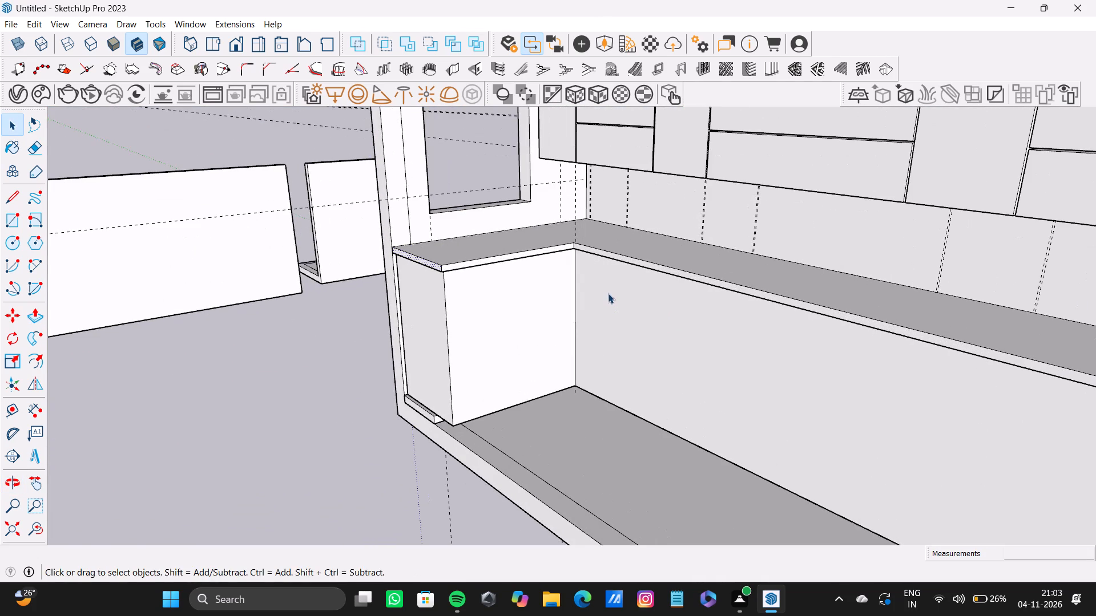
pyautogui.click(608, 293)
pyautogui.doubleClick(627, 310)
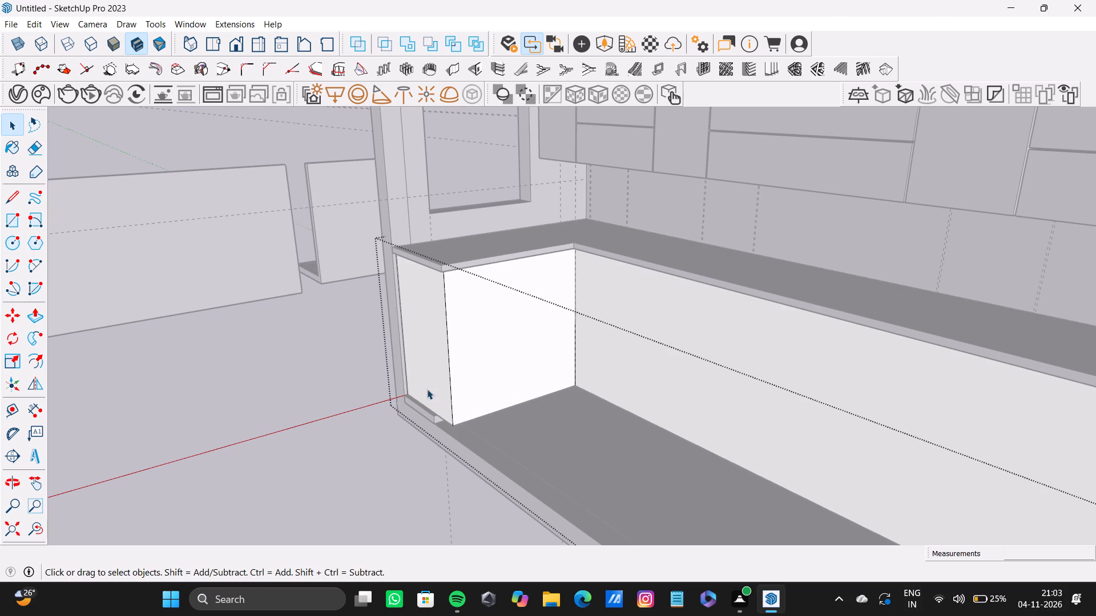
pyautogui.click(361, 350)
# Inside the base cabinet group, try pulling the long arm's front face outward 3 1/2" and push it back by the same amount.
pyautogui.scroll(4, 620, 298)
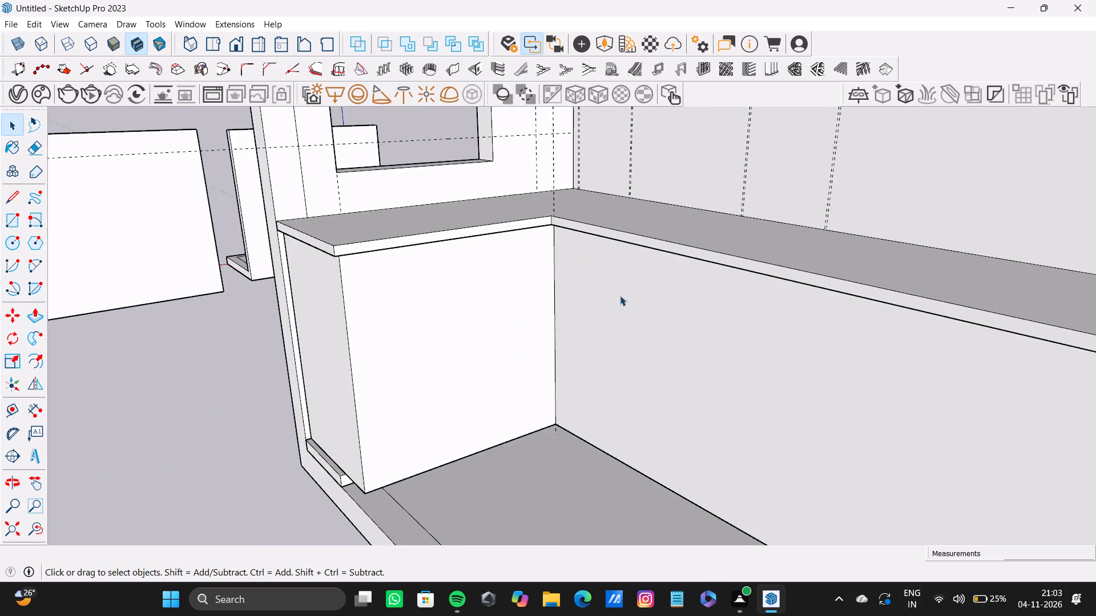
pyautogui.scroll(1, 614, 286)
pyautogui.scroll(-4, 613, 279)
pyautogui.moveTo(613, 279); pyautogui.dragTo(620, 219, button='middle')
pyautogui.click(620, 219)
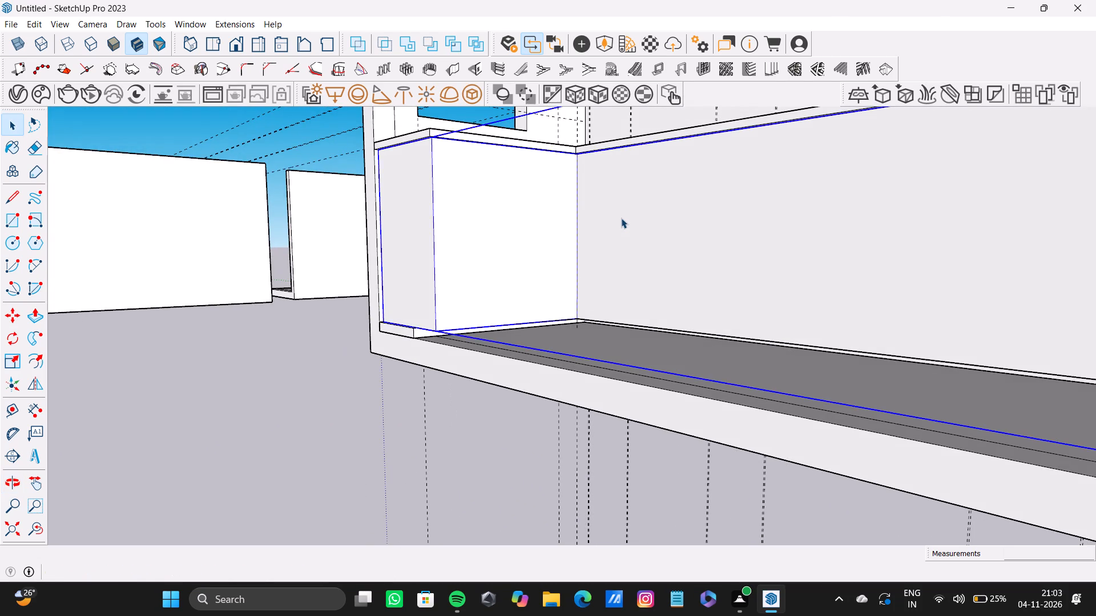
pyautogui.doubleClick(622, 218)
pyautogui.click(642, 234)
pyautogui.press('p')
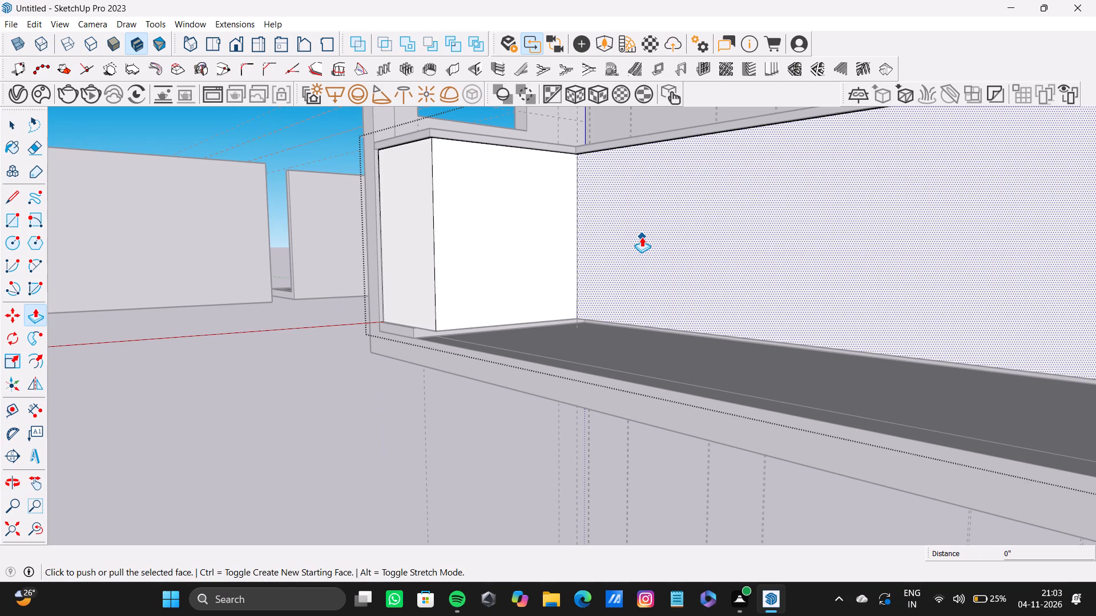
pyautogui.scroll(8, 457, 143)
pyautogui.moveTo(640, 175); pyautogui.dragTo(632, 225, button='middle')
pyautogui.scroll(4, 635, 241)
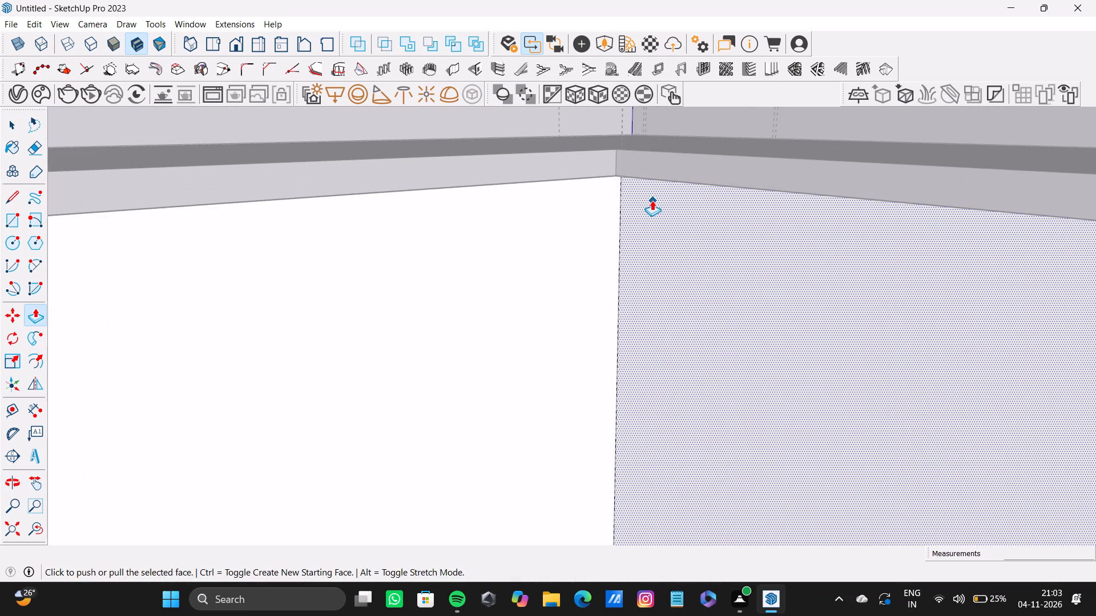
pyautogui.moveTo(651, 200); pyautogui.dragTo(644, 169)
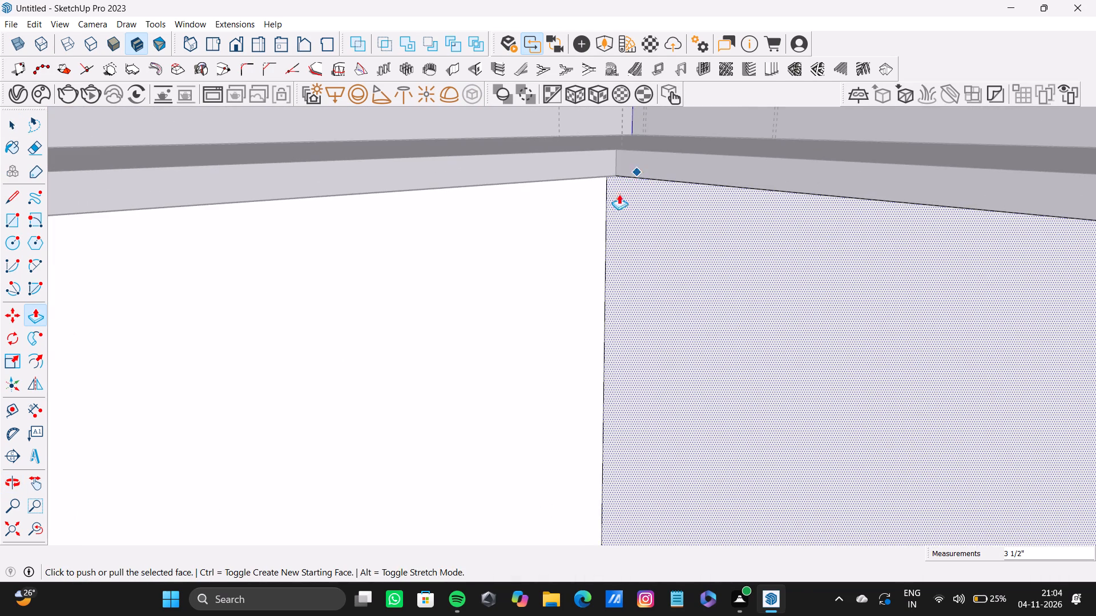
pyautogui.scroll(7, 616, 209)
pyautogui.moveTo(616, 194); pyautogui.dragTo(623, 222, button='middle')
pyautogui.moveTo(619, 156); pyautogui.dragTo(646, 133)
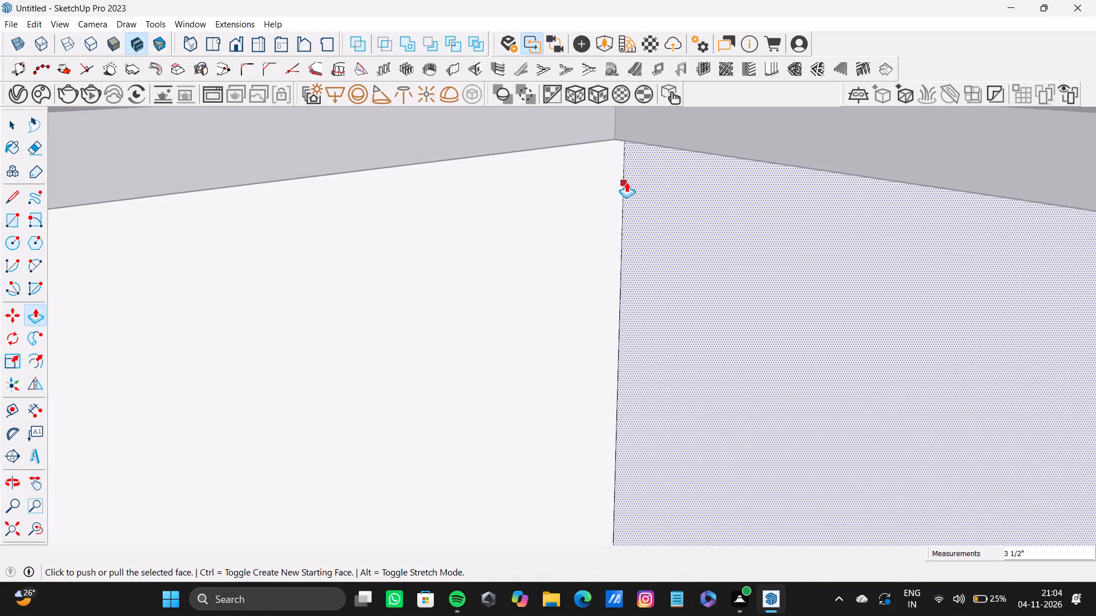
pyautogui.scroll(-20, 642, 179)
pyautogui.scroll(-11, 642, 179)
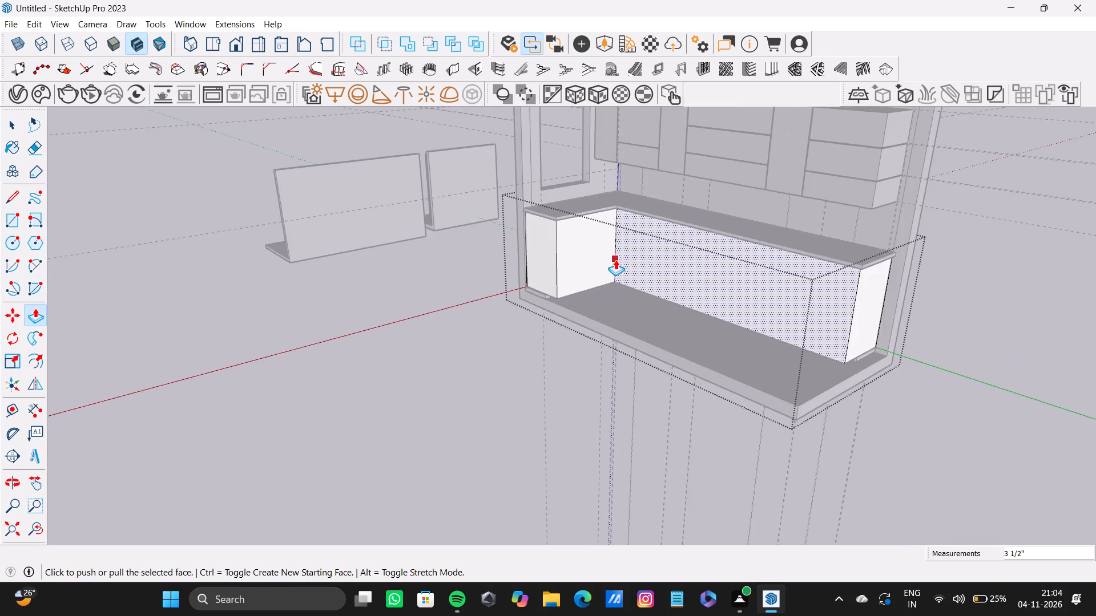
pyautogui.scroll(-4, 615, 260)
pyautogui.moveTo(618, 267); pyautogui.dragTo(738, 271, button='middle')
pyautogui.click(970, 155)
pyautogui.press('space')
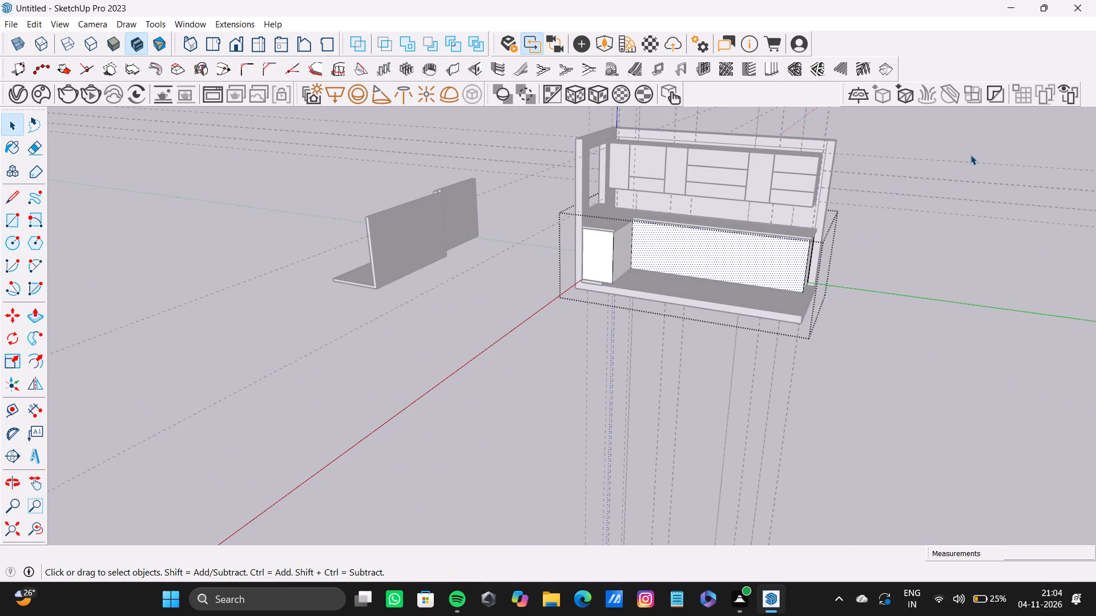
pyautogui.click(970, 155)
# Examine the countertop overhangs and base cabinet fronts from above and below.
pyautogui.scroll(4, 807, 191)
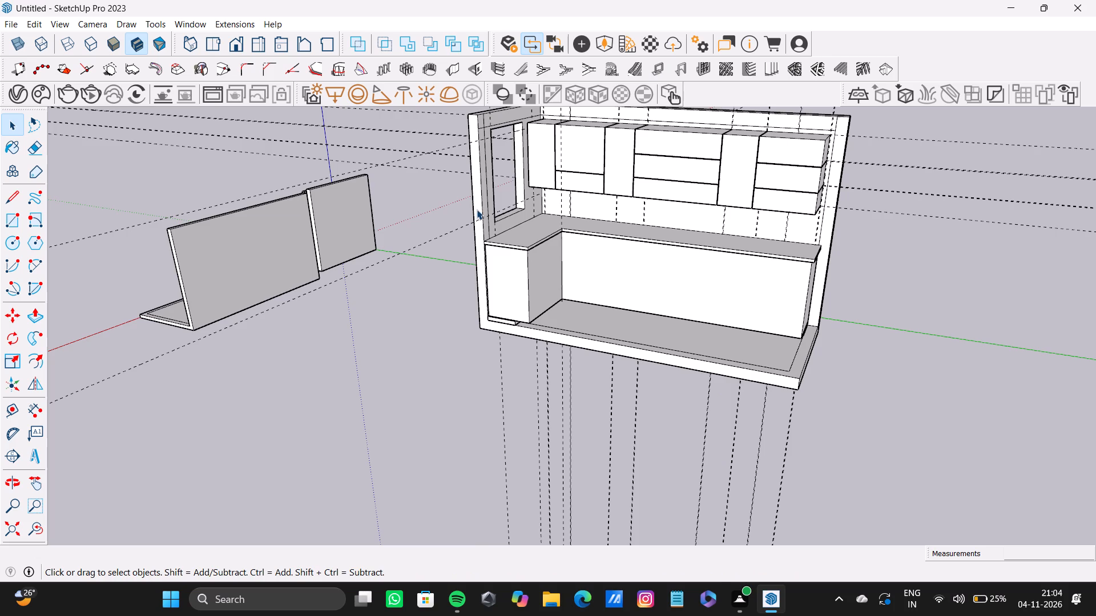
pyautogui.scroll(10, 518, 213)
pyautogui.scroll(-9, 630, 297)
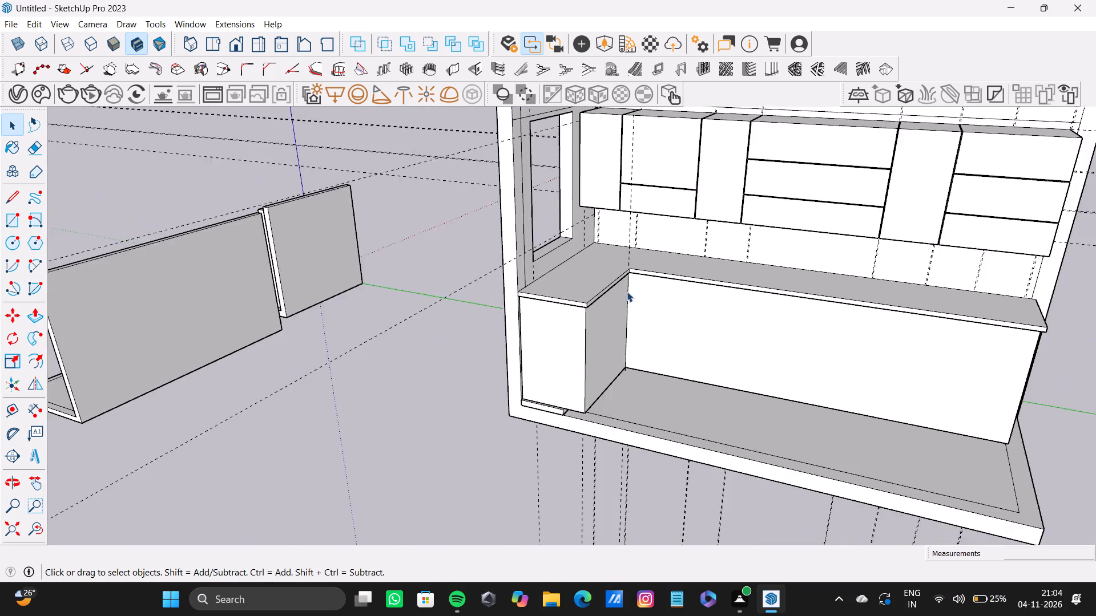
pyautogui.moveTo(626, 347); pyautogui.dragTo(450, 233, button='middle')
pyautogui.scroll(8, 965, 421)
pyautogui.scroll(-2, 680, 283)
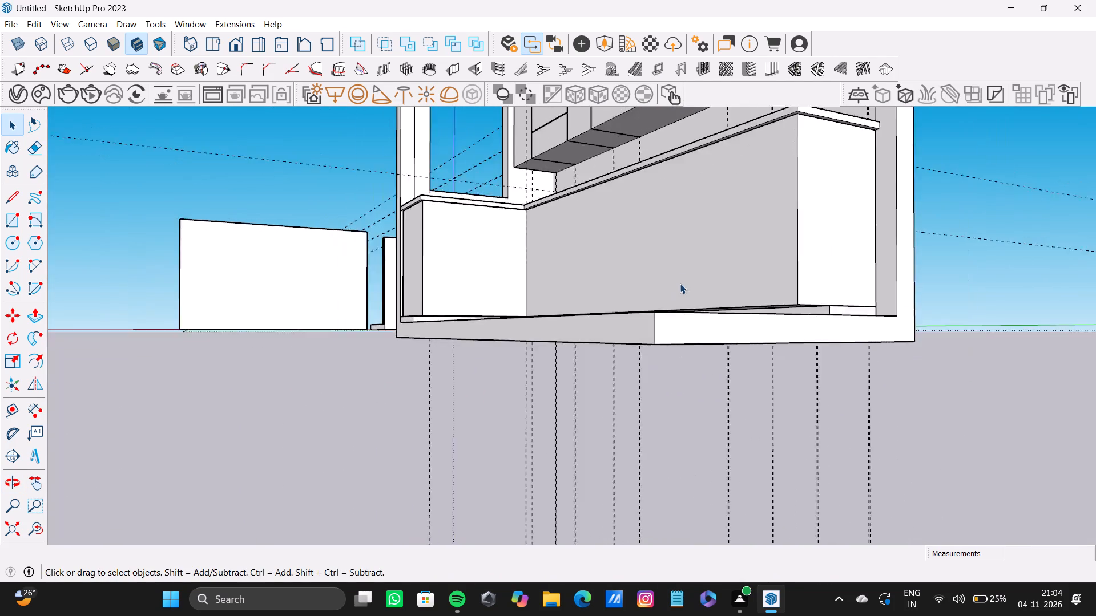
pyautogui.scroll(-6, 680, 283)
pyautogui.moveTo(654, 235); pyautogui.dragTo(601, 347, button='middle')
pyautogui.scroll(13, 539, 332)
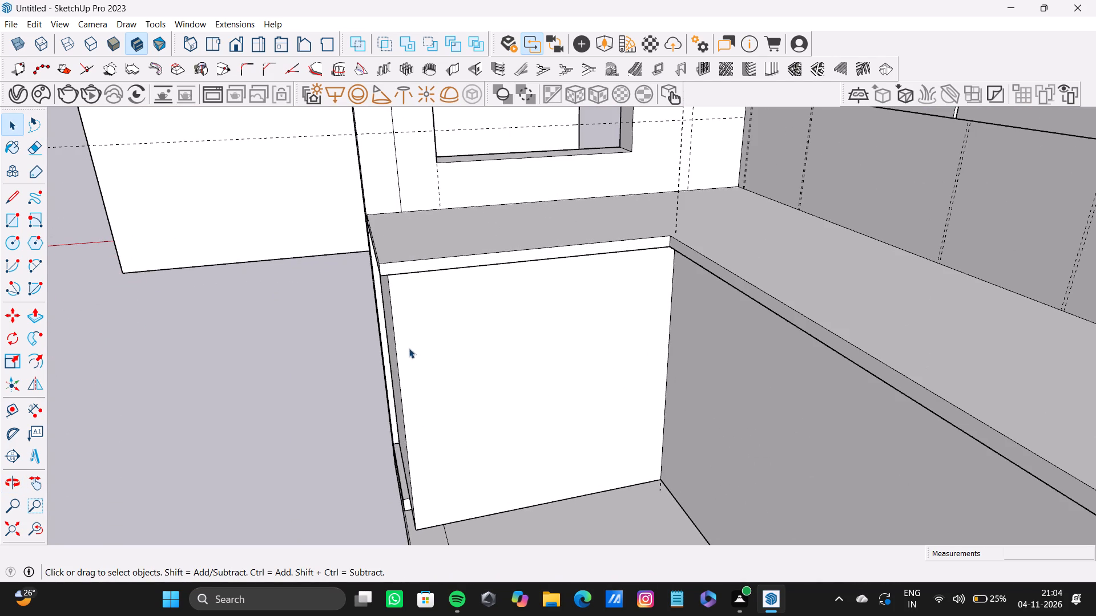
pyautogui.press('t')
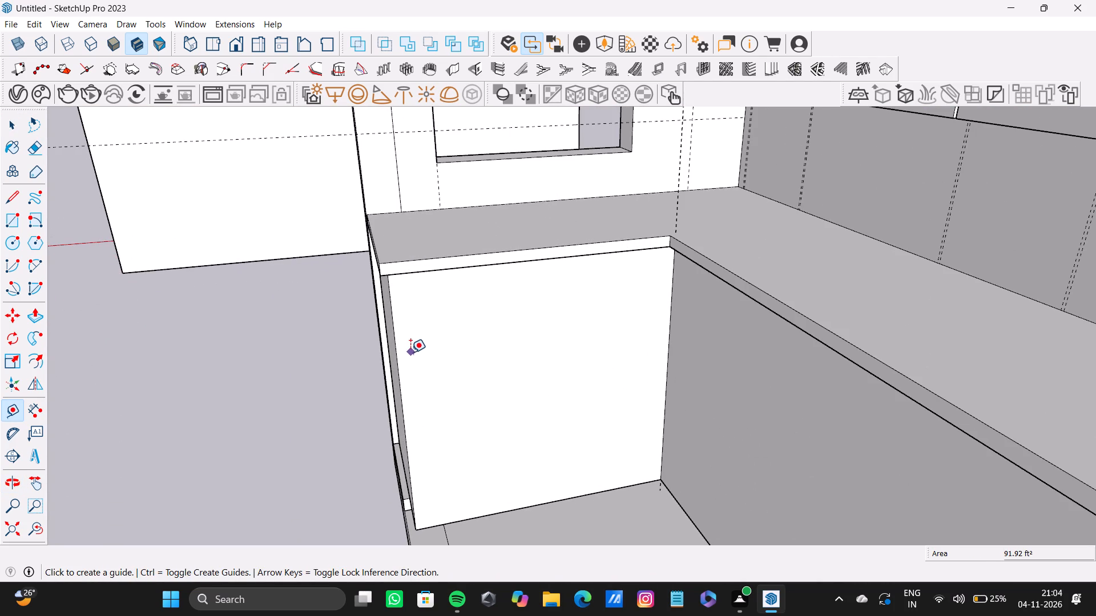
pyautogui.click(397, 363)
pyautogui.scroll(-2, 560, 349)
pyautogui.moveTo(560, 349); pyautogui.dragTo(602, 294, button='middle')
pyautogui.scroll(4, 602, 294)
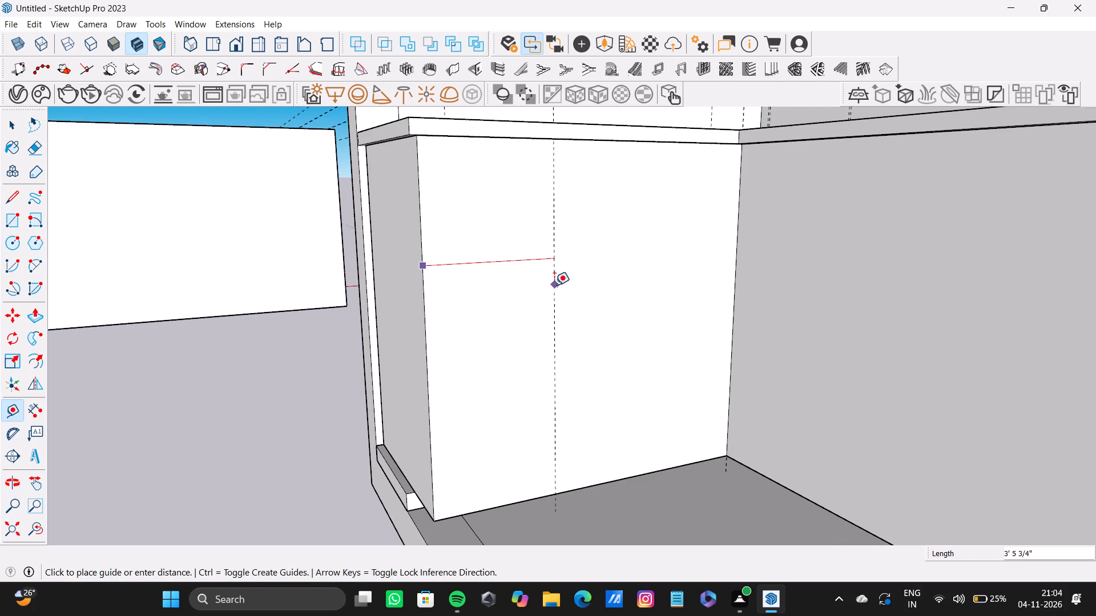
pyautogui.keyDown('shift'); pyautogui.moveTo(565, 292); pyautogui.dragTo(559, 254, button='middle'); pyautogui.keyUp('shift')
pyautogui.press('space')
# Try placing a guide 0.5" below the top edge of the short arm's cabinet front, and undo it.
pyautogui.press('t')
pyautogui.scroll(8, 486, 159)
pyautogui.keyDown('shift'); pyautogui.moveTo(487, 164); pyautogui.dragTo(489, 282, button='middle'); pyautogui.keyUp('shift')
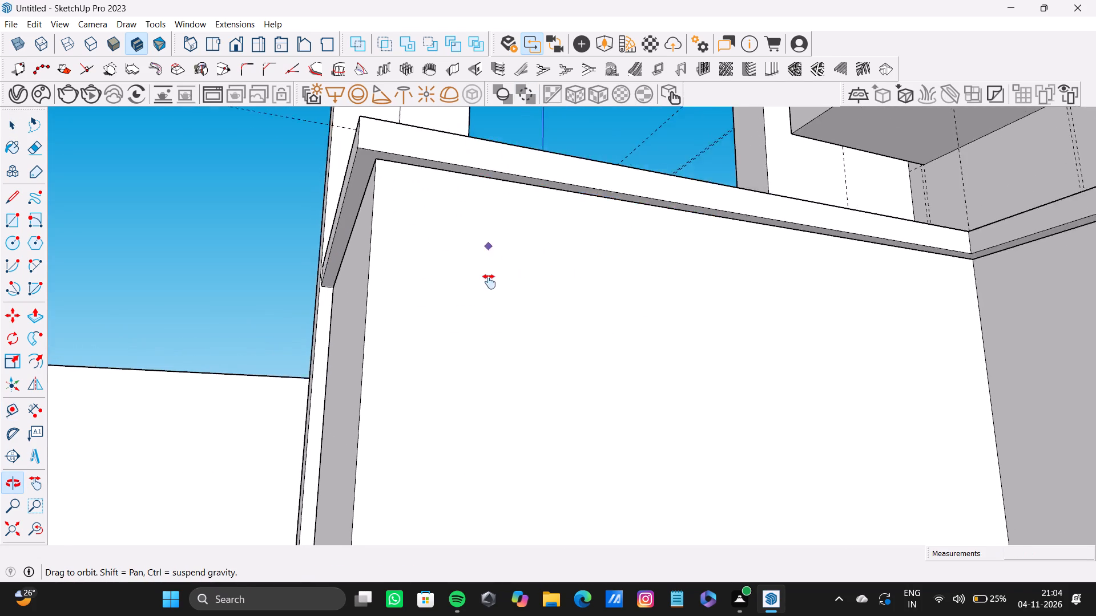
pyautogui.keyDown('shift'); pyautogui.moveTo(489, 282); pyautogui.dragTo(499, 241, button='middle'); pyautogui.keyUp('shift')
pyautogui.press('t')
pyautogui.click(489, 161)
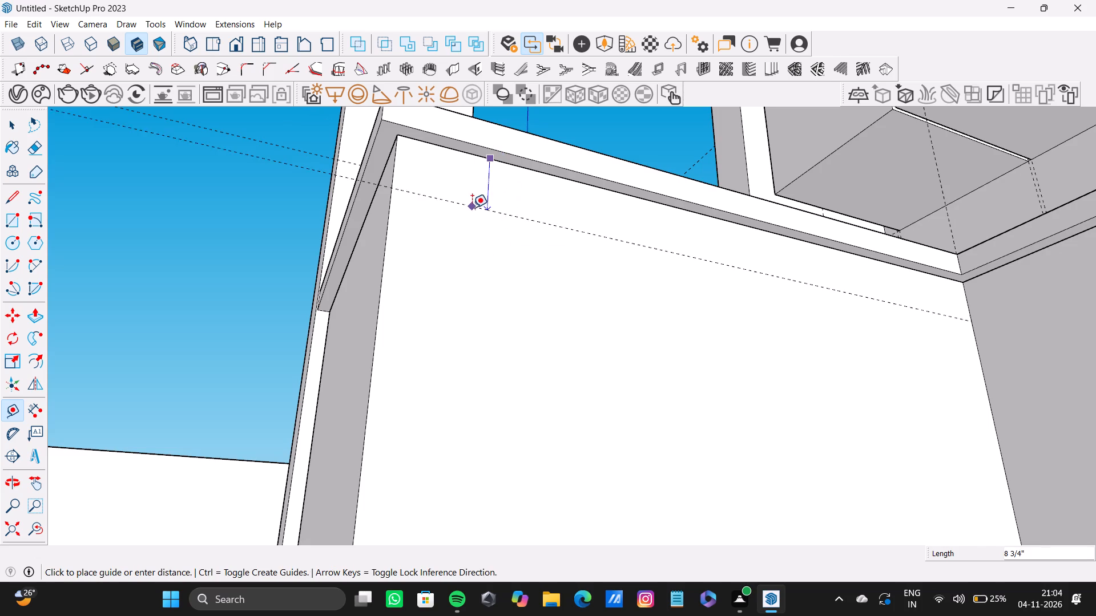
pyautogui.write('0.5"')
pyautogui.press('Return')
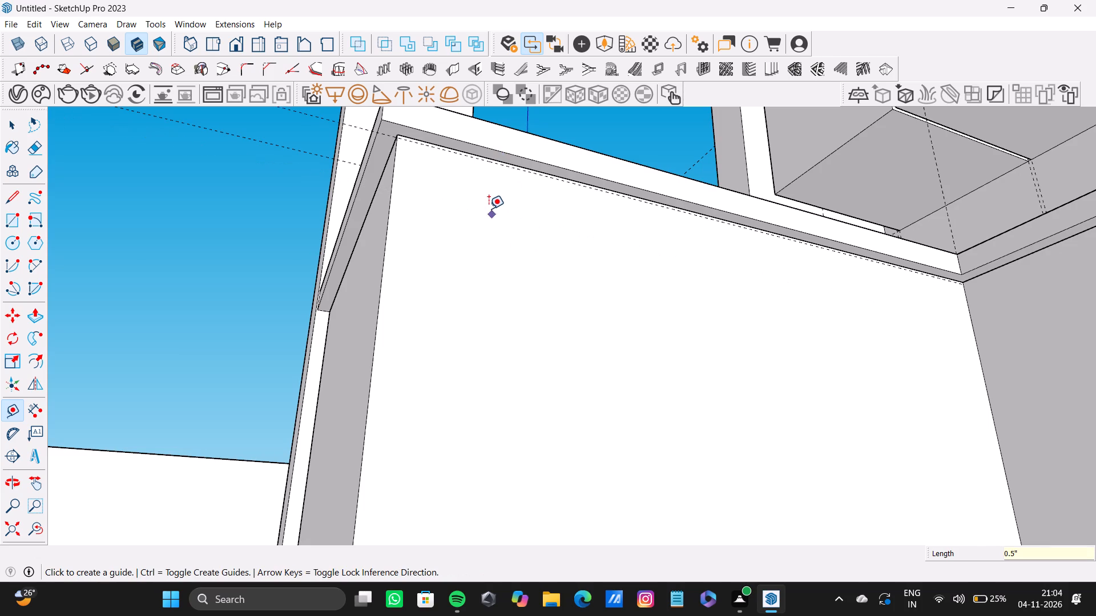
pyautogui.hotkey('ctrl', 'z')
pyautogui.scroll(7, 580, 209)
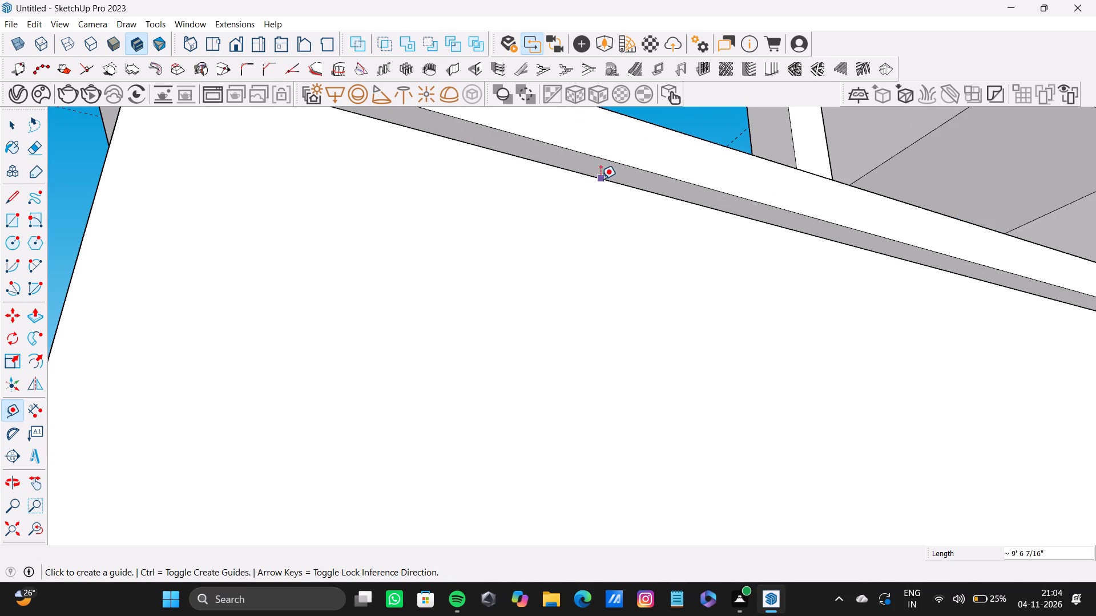
# Place a guide 0.8" below the top edge of the short arm's cabinet front.
pyautogui.click(602, 182)
pyautogui.write('0.8')
pyautogui.hotkey('shift', '"')
pyautogui.press('Return')
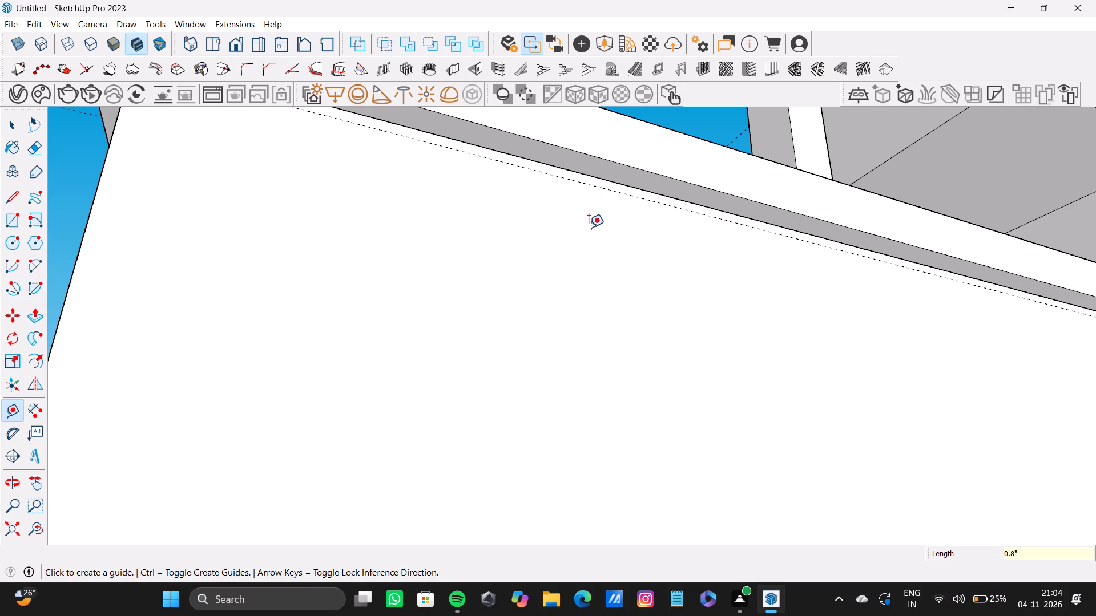
# Place a vertical guide 0.9" in from the free-end edge of the short arm's cabinet front.
pyautogui.scroll(-10, 594, 238)
pyautogui.keyDown('shift'); pyautogui.moveTo(600, 261); pyautogui.dragTo(566, 166, button='middle'); pyautogui.keyUp('shift')
pyautogui.moveTo(417, 329); pyautogui.dragTo(423, 329)
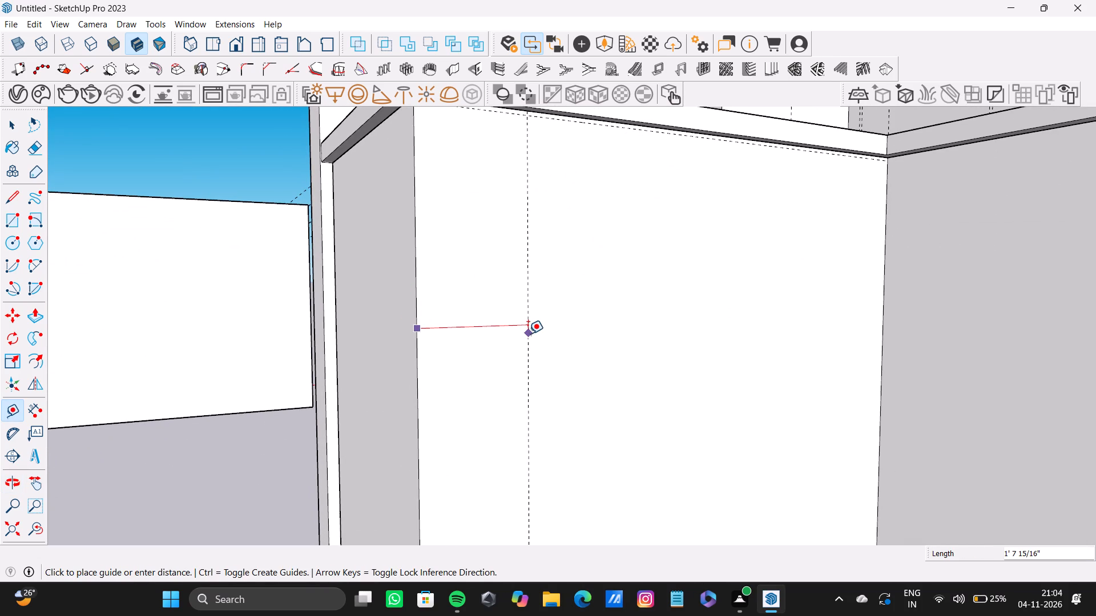
pyautogui.write('0.9"')
pyautogui.press('Return')
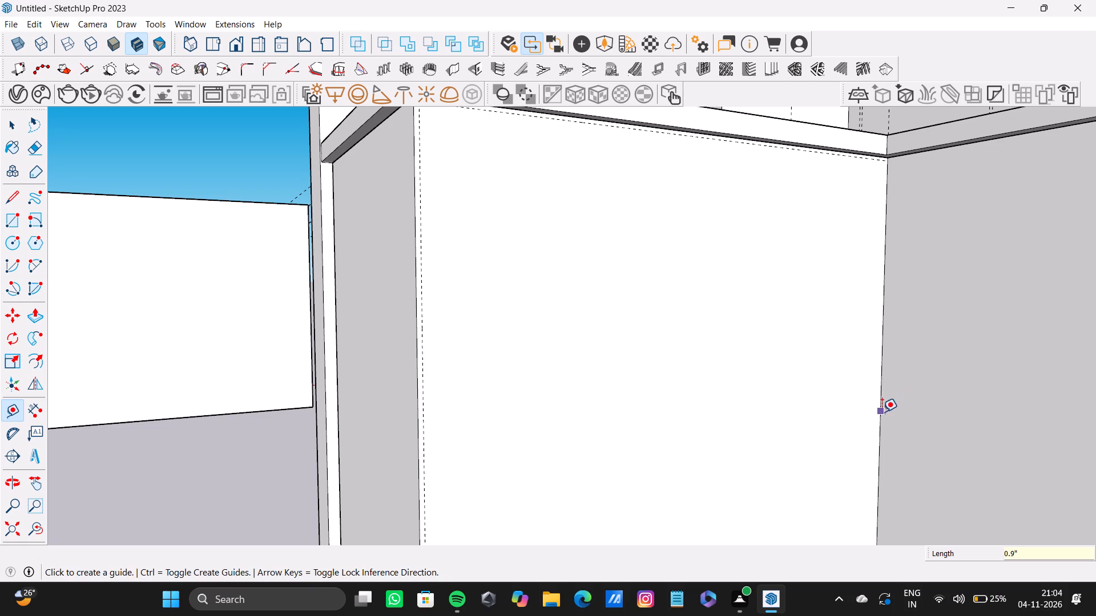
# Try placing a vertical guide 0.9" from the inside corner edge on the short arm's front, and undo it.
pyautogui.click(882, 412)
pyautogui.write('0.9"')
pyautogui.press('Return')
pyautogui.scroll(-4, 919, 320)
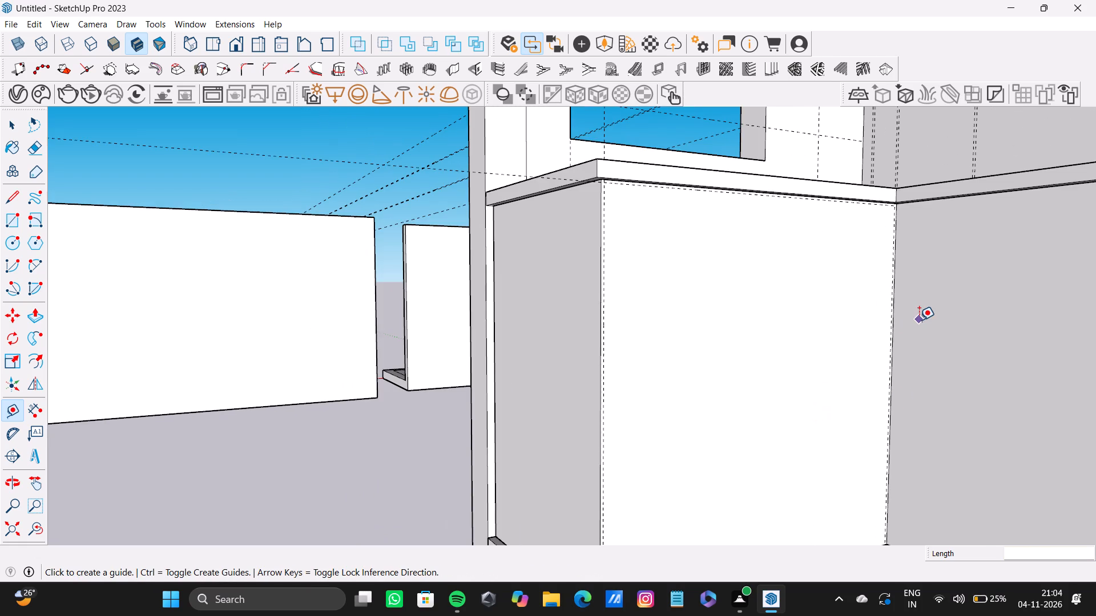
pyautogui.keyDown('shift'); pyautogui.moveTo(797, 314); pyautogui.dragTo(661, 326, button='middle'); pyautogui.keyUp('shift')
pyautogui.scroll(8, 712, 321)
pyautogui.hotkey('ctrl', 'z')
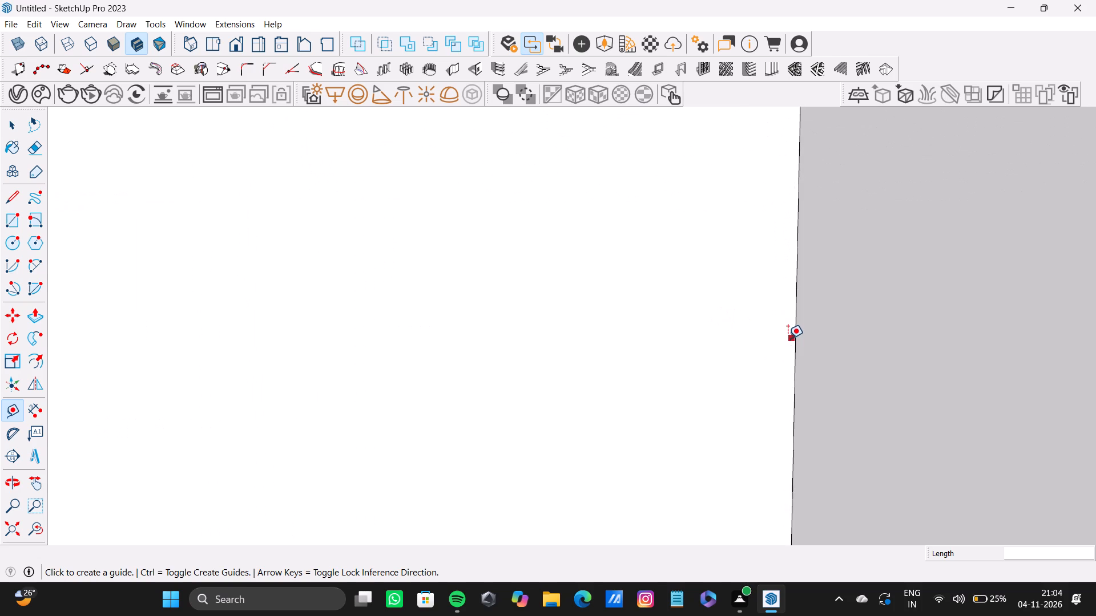
# On the short arm's front, place a vertical guide 2" from the inside corner edge and another 0.9" beyond it.
pyautogui.keyDown('ctrl'); pyautogui.scroll(9, 788, 339); pyautogui.keyUp('ctrl')
pyautogui.click(805, 342)
pyautogui.moveTo(716, 367); pyautogui.dragTo(728, 306, button='middle')
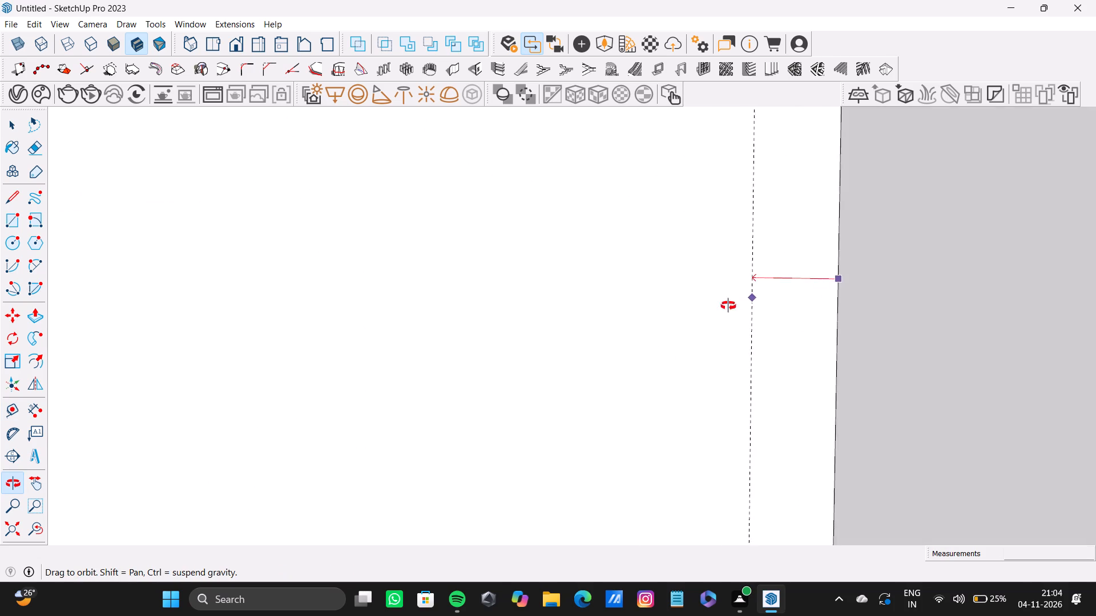
pyautogui.moveTo(728, 306); pyautogui.dragTo(450, 294, button='middle')
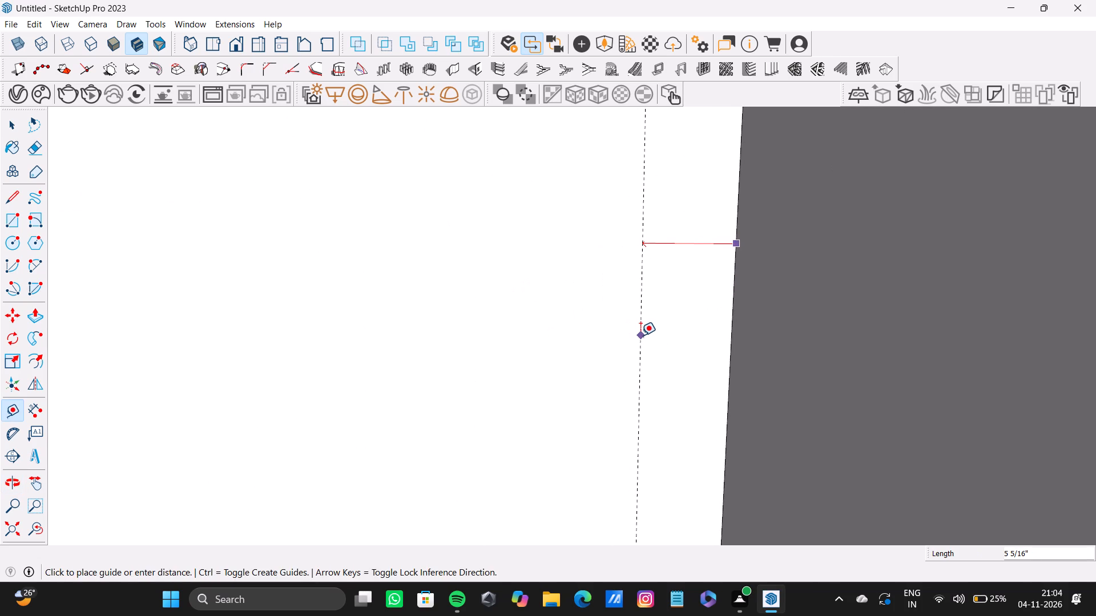
pyautogui.press('2')
pyautogui.hotkey('shift', '"')
pyautogui.press('Return')
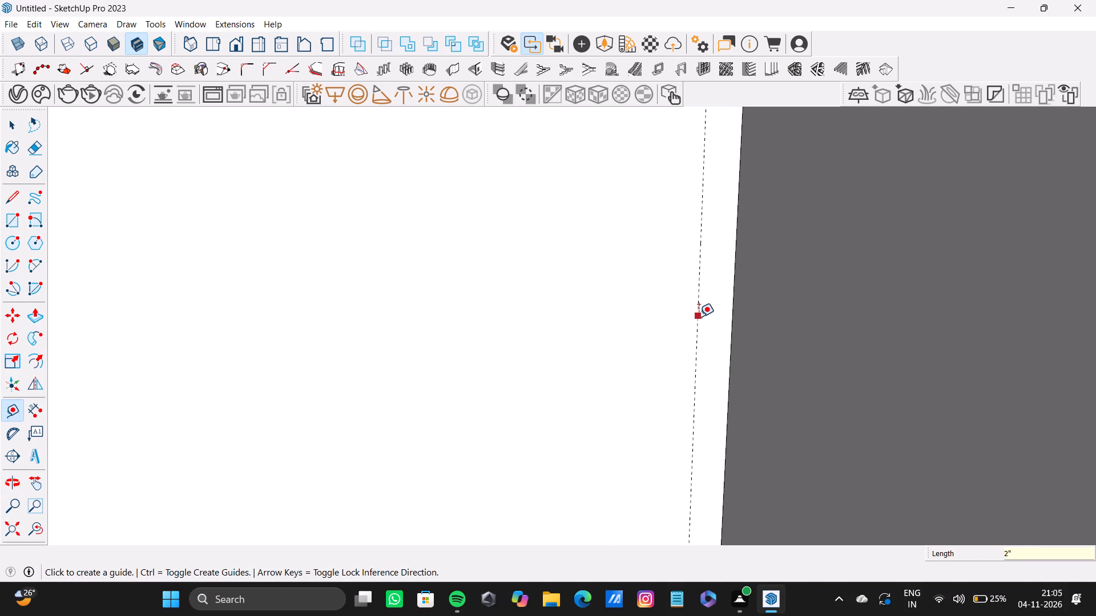
pyautogui.moveTo(700, 321); pyautogui.dragTo(694, 322)
pyautogui.write('0.9"')
pyautogui.press('Return')
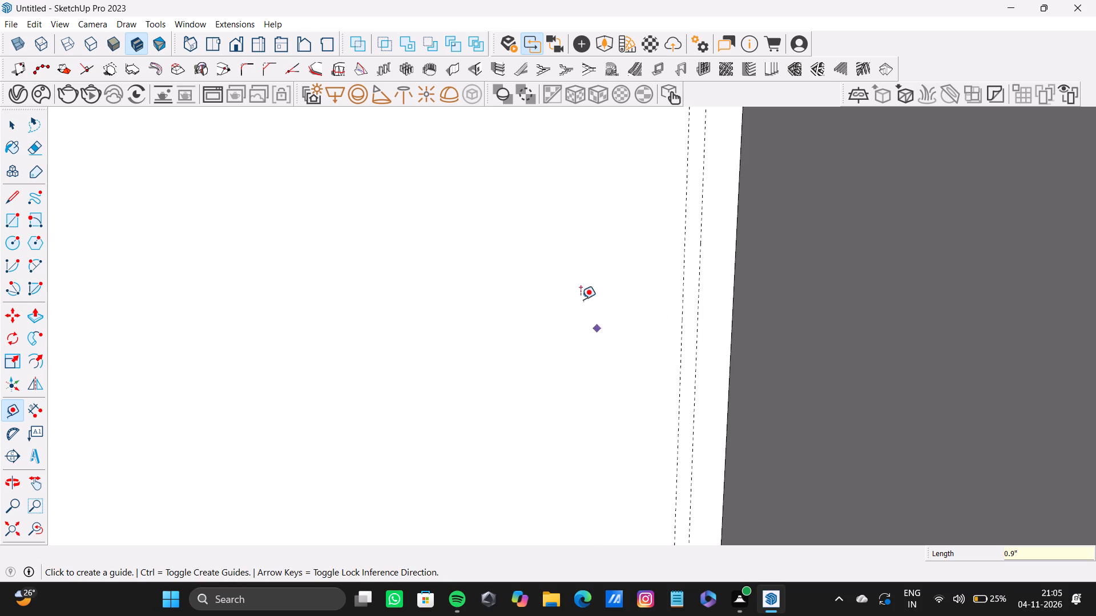
# Place a vertical guide 2" from the inside corner edge on the long arm's cabinet front.
pyautogui.click(733, 341)
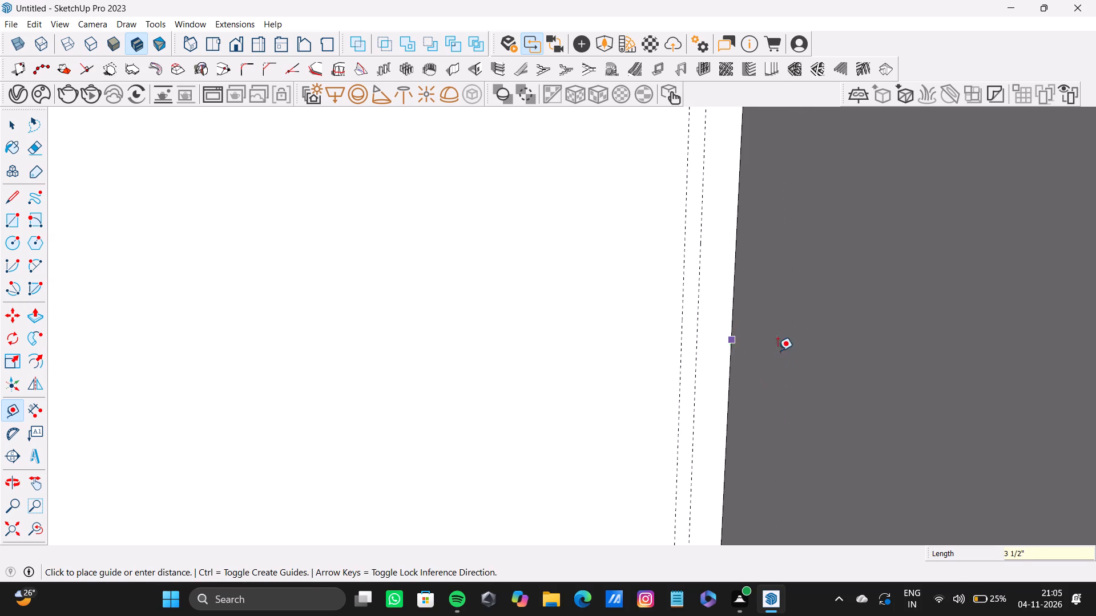
pyautogui.scroll(-3, 772, 352)
pyautogui.moveTo(749, 367); pyautogui.dragTo(978, 386, button='middle')
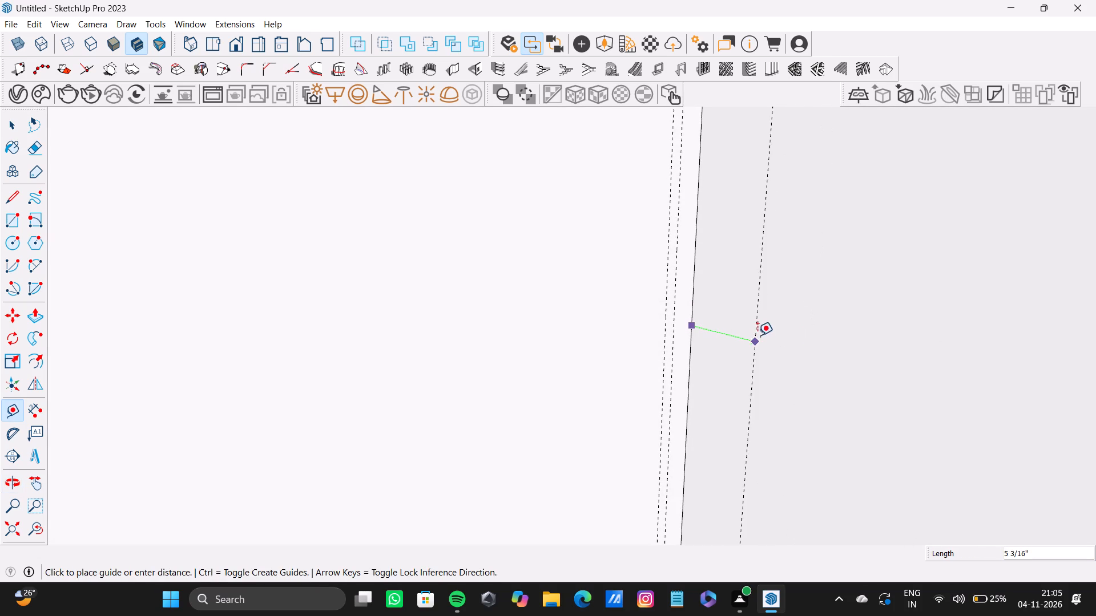
pyautogui.press('2')
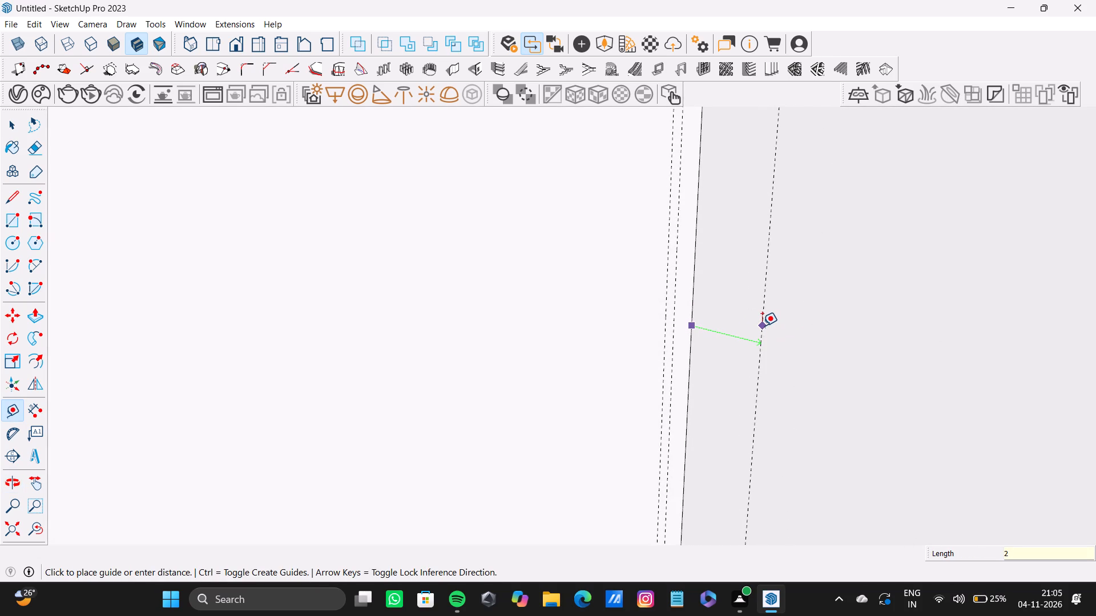
pyautogui.hotkey('shift', '"')
pyautogui.press('Return')
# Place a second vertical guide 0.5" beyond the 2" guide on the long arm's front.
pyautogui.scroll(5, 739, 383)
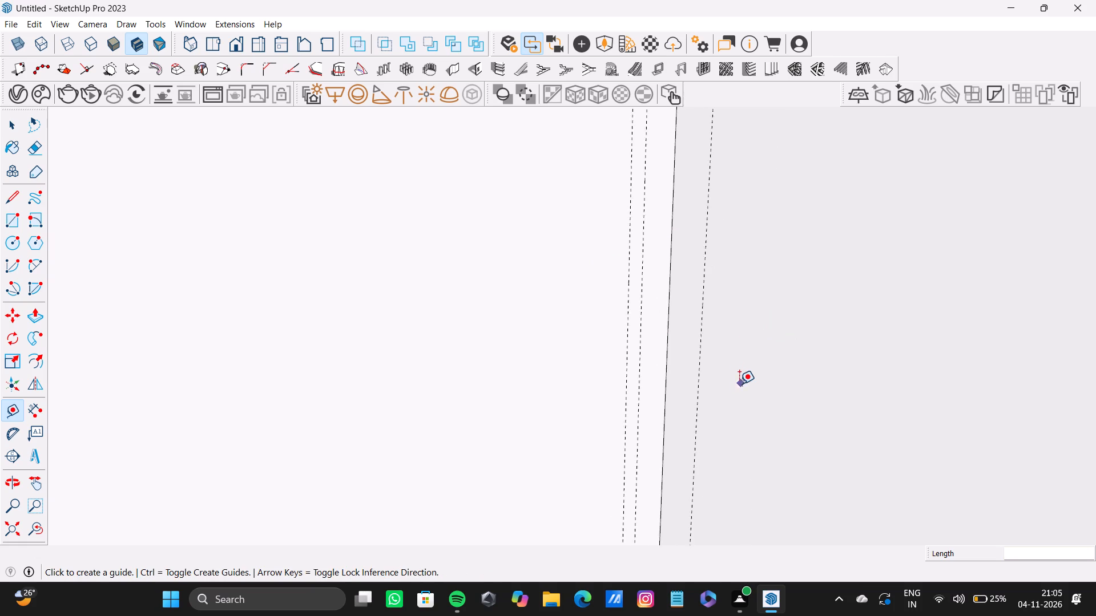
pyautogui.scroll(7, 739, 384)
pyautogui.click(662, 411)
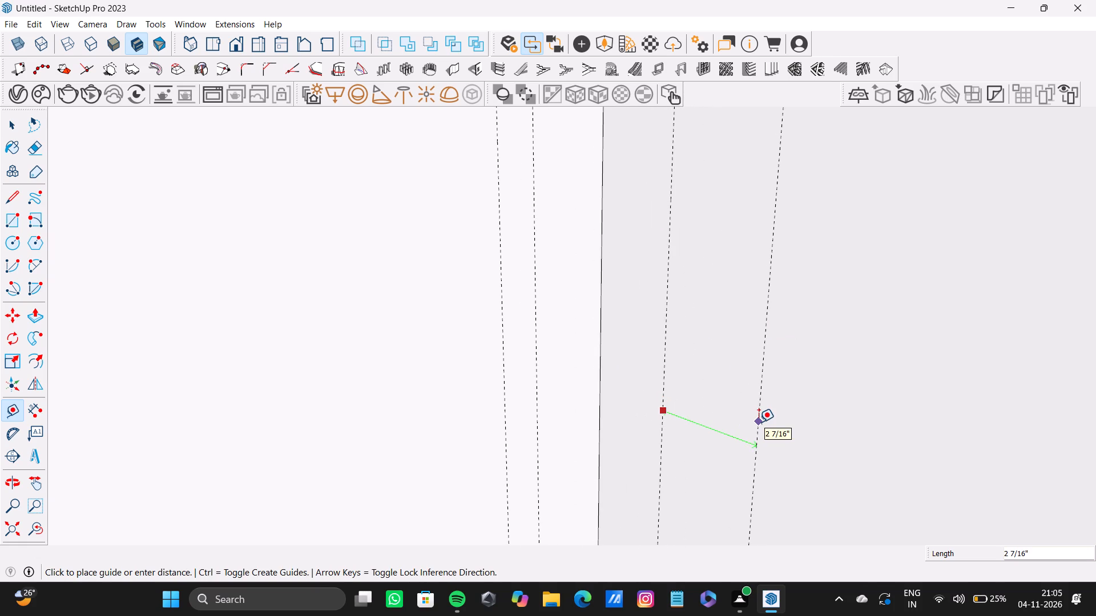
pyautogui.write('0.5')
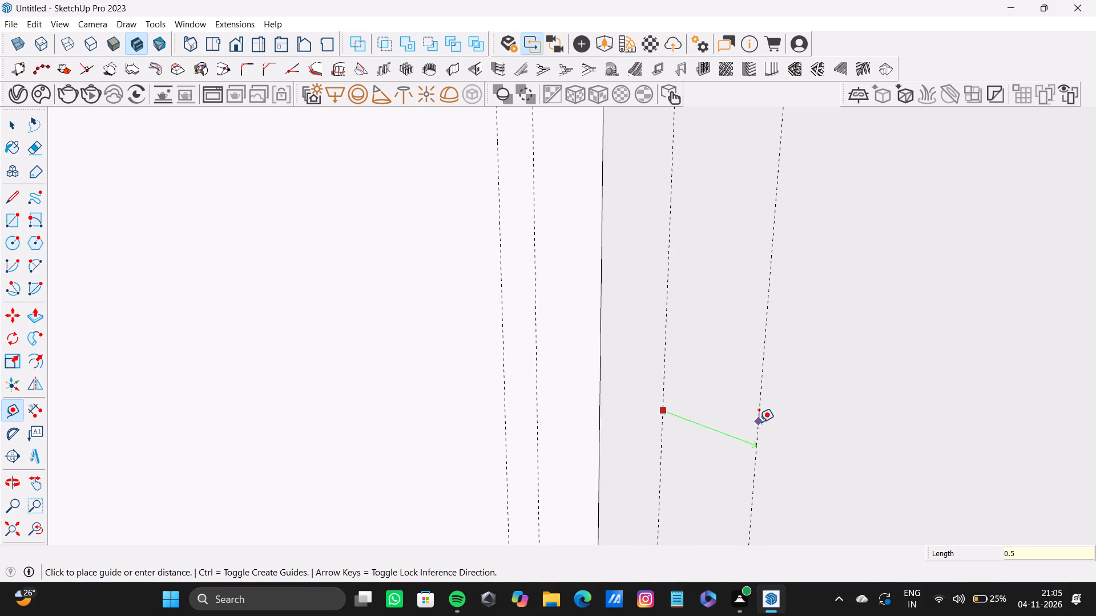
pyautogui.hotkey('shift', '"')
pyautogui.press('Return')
# Place a guide below the long arm front's top edge, level with the short arm's upper horizontal guide.
pyautogui.scroll(-5, 707, 416)
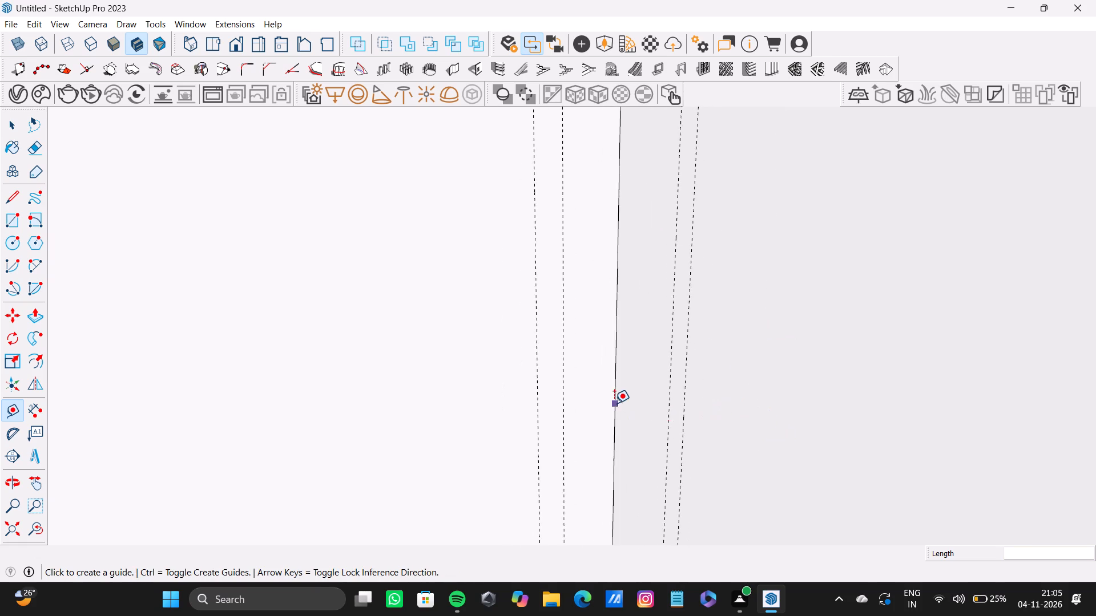
pyautogui.scroll(-4, 614, 403)
pyautogui.scroll(1, 611, 403)
pyautogui.moveTo(611, 403); pyautogui.dragTo(547, 428, button='middle')
pyautogui.scroll(-20, 547, 428)
pyautogui.scroll(-1, 547, 428)
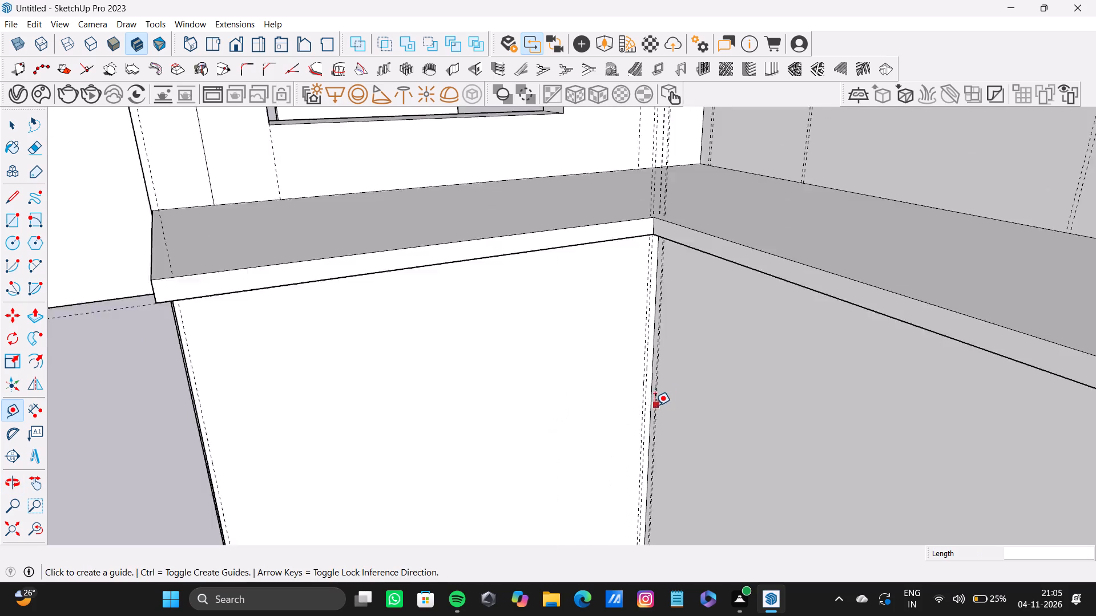
pyautogui.scroll(-4, 655, 406)
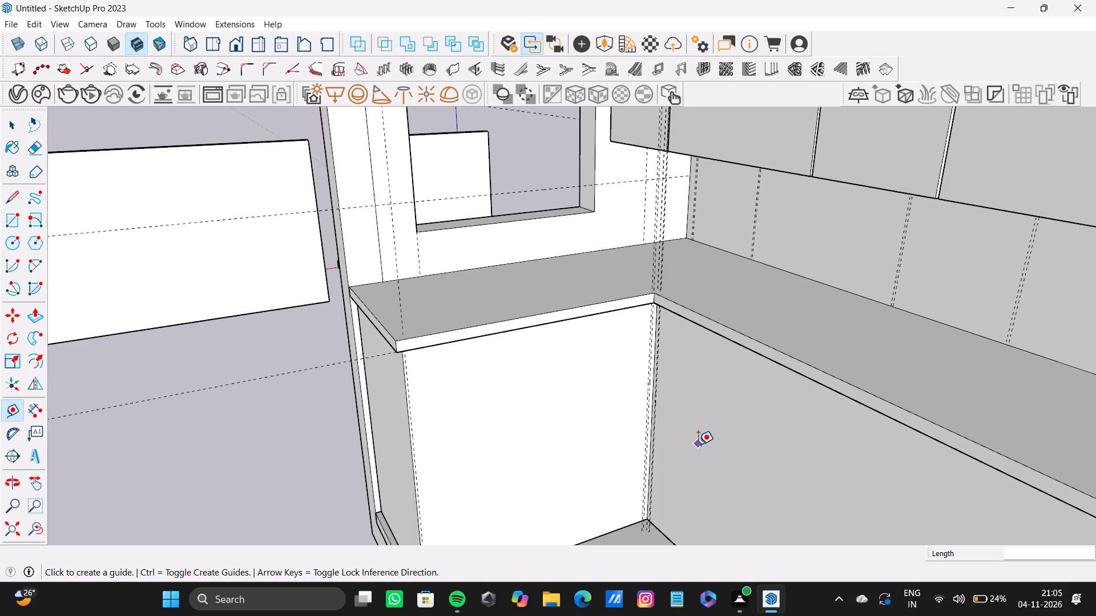
pyautogui.scroll(5, 692, 369)
pyautogui.scroll(15, 653, 325)
pyautogui.scroll(-8, 652, 304)
pyautogui.moveTo(653, 306); pyautogui.dragTo(690, 278, button='middle')
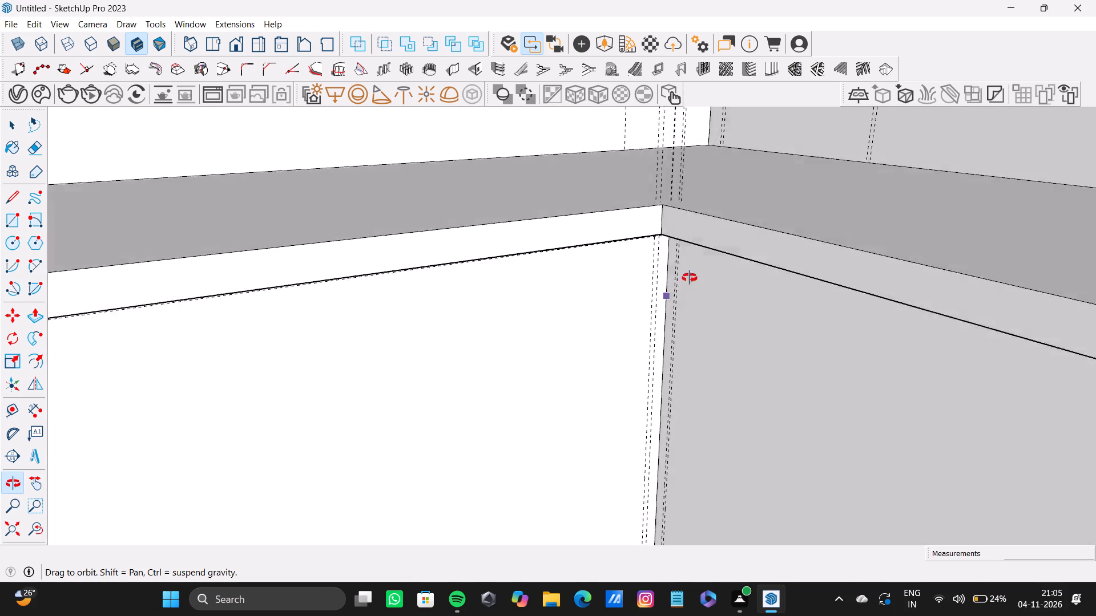
pyautogui.moveTo(690, 278); pyautogui.dragTo(644, 256, button='middle')
pyautogui.scroll(8, 639, 222)
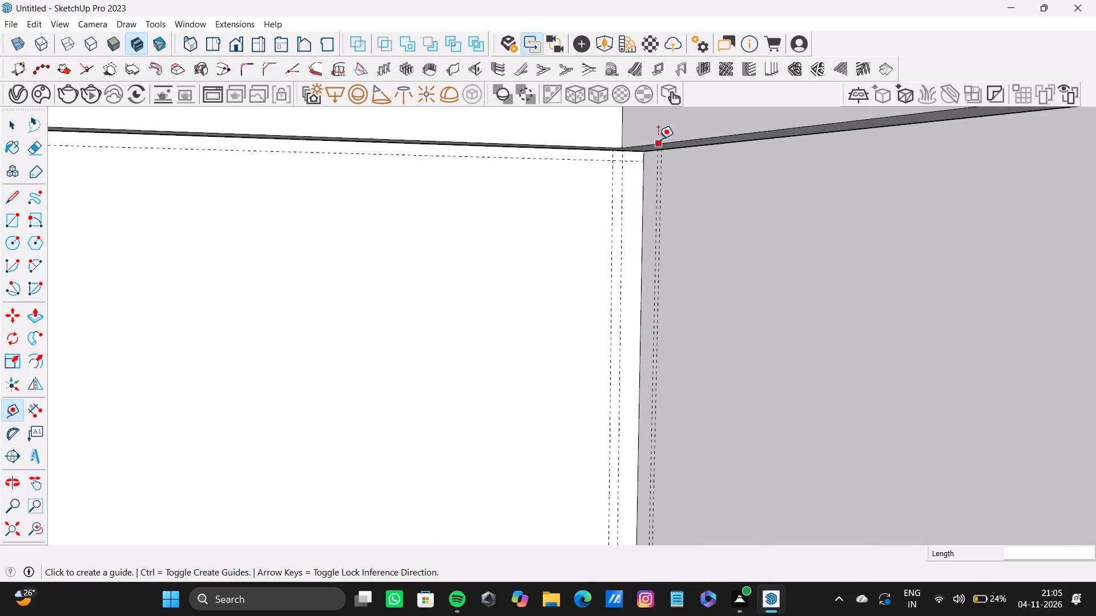
pyautogui.scroll(10, 658, 139)
pyautogui.click(670, 113)
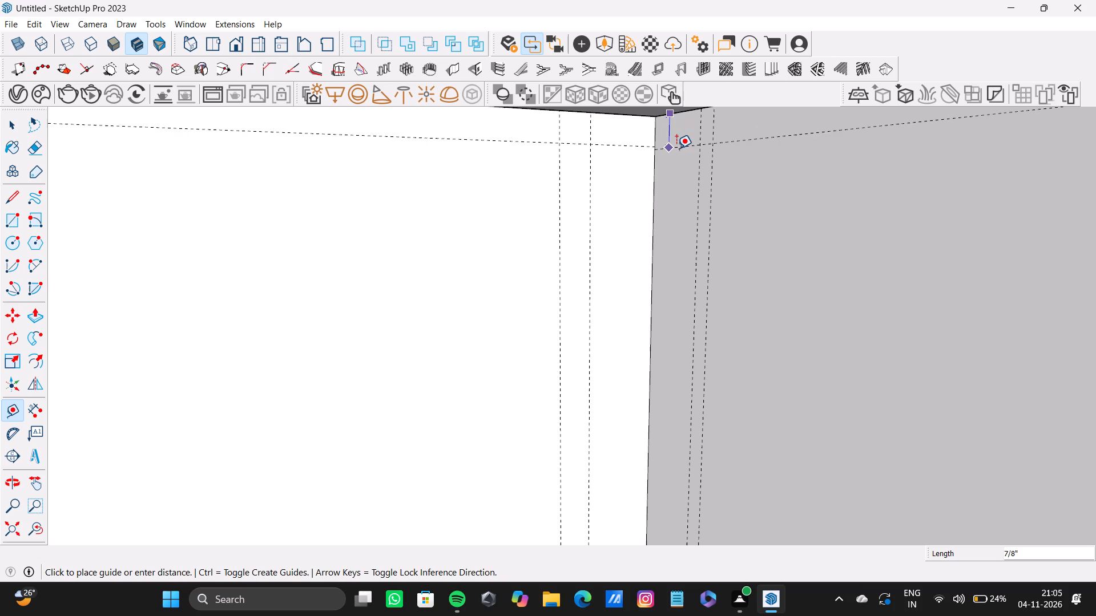
pyautogui.click(649, 147)
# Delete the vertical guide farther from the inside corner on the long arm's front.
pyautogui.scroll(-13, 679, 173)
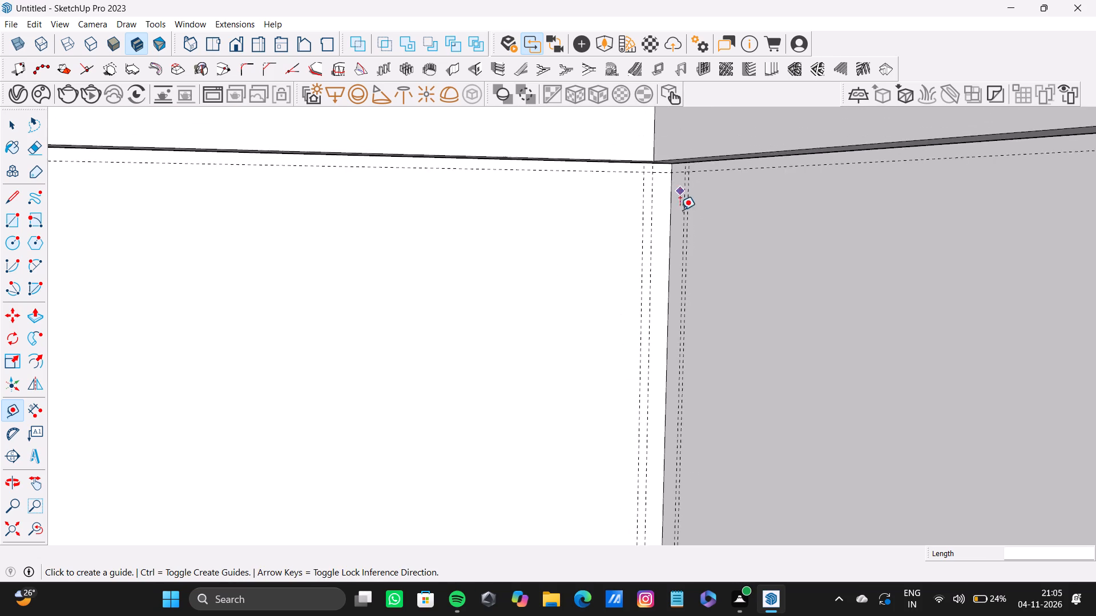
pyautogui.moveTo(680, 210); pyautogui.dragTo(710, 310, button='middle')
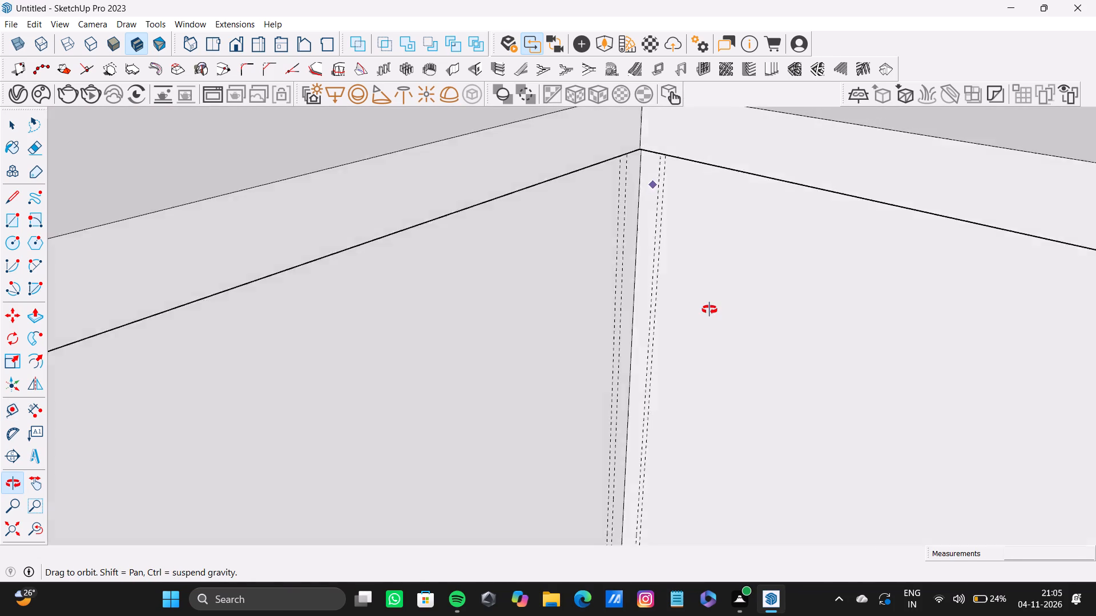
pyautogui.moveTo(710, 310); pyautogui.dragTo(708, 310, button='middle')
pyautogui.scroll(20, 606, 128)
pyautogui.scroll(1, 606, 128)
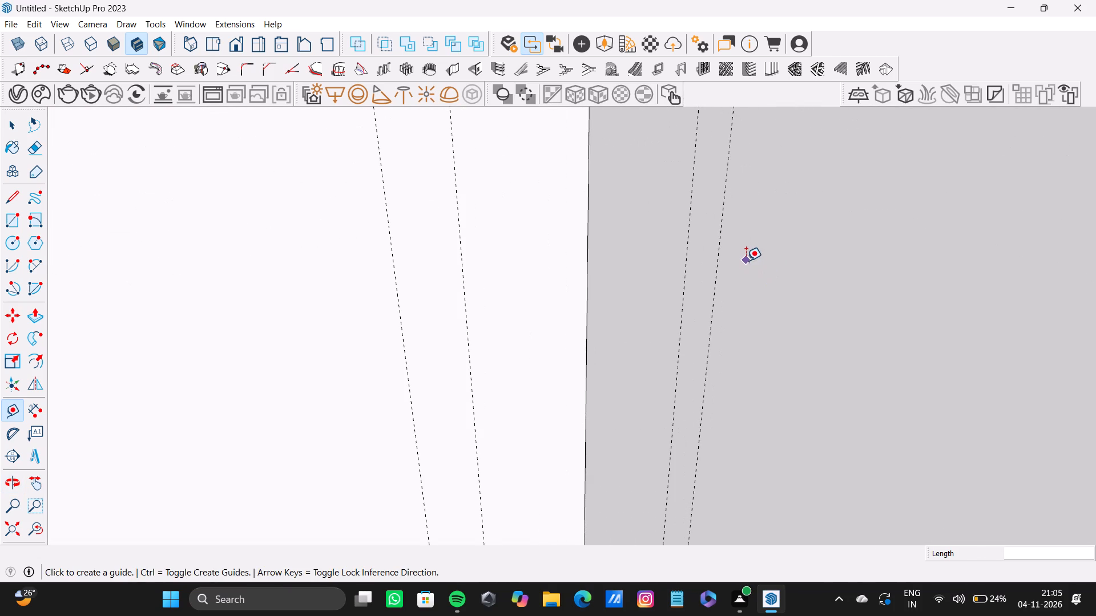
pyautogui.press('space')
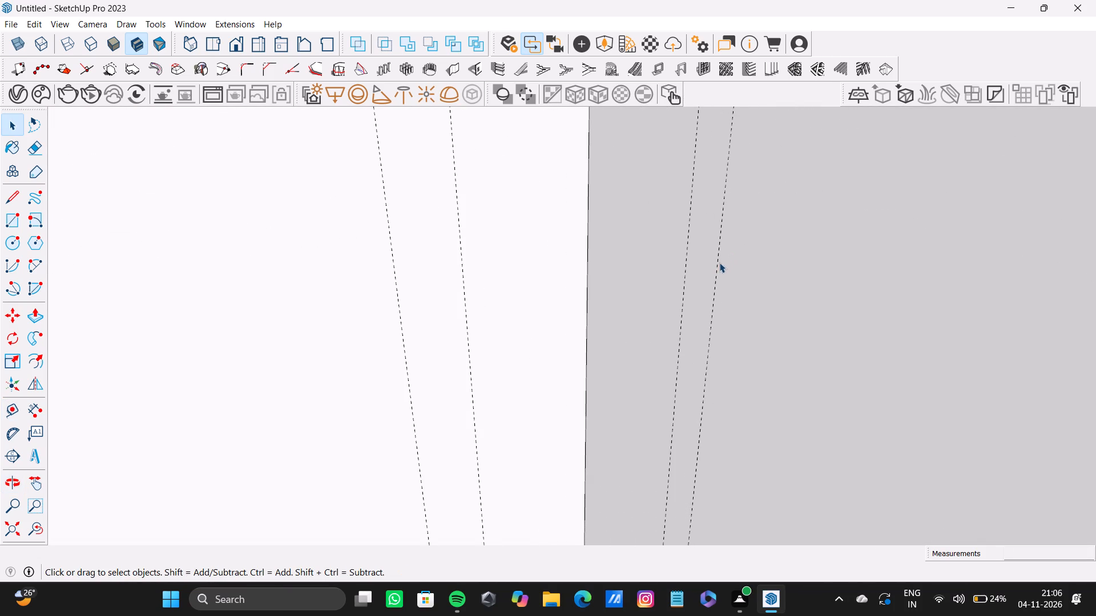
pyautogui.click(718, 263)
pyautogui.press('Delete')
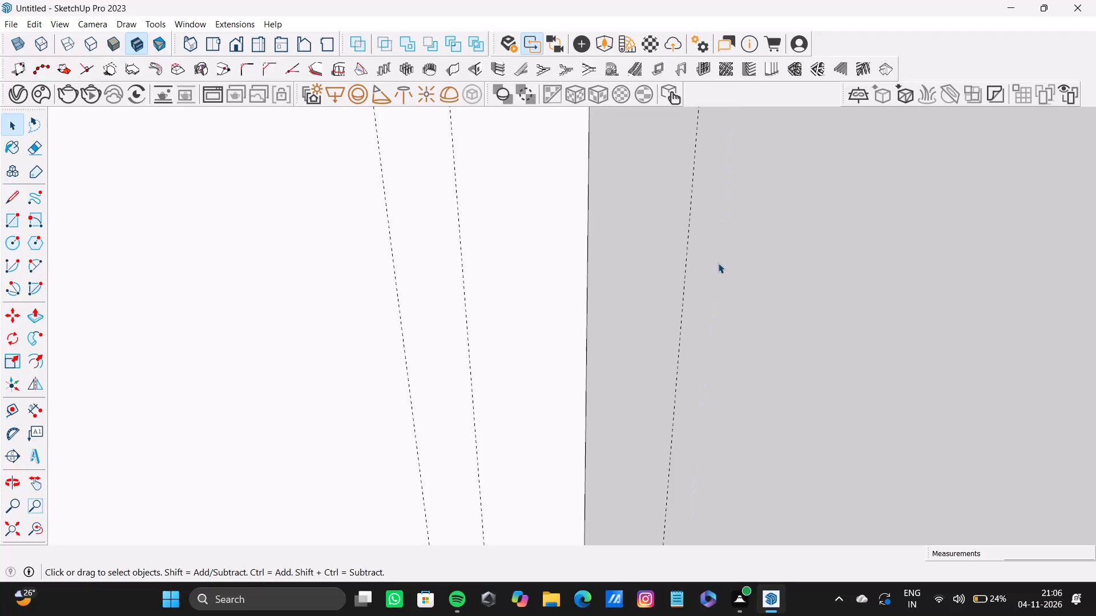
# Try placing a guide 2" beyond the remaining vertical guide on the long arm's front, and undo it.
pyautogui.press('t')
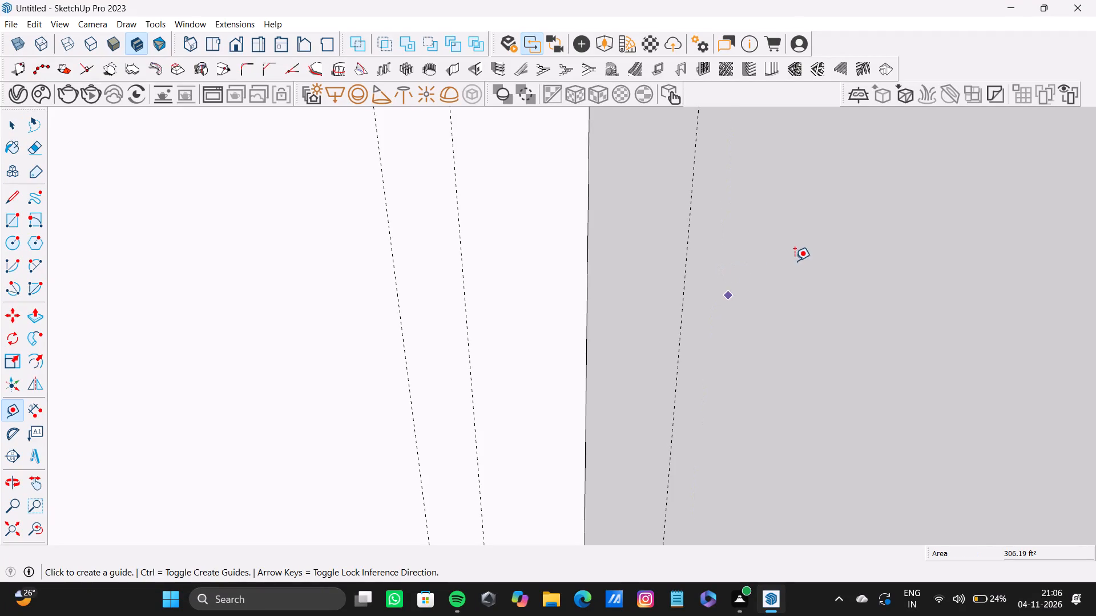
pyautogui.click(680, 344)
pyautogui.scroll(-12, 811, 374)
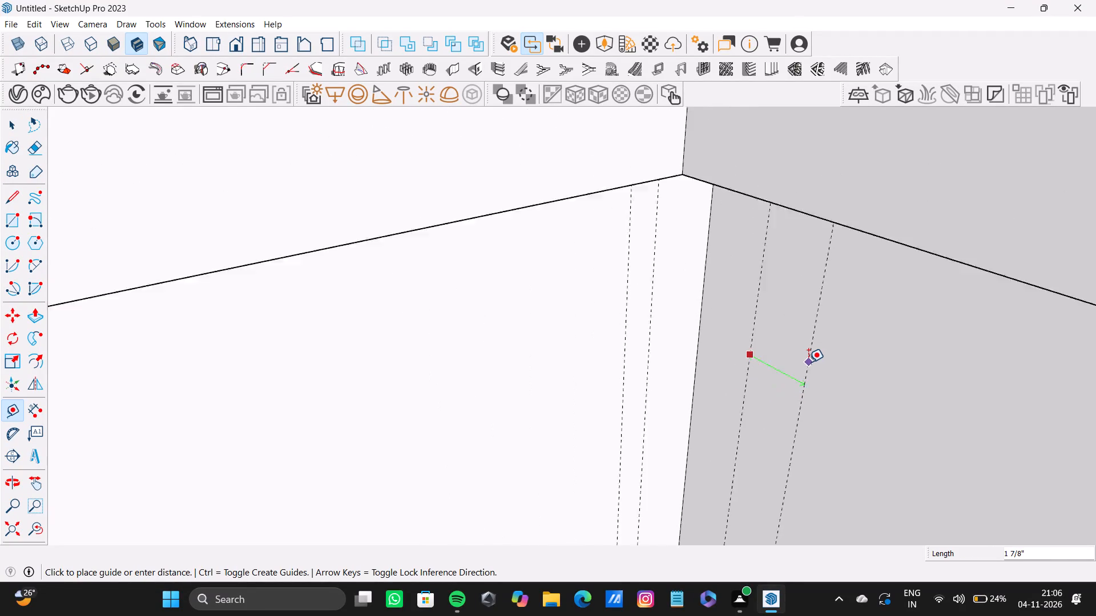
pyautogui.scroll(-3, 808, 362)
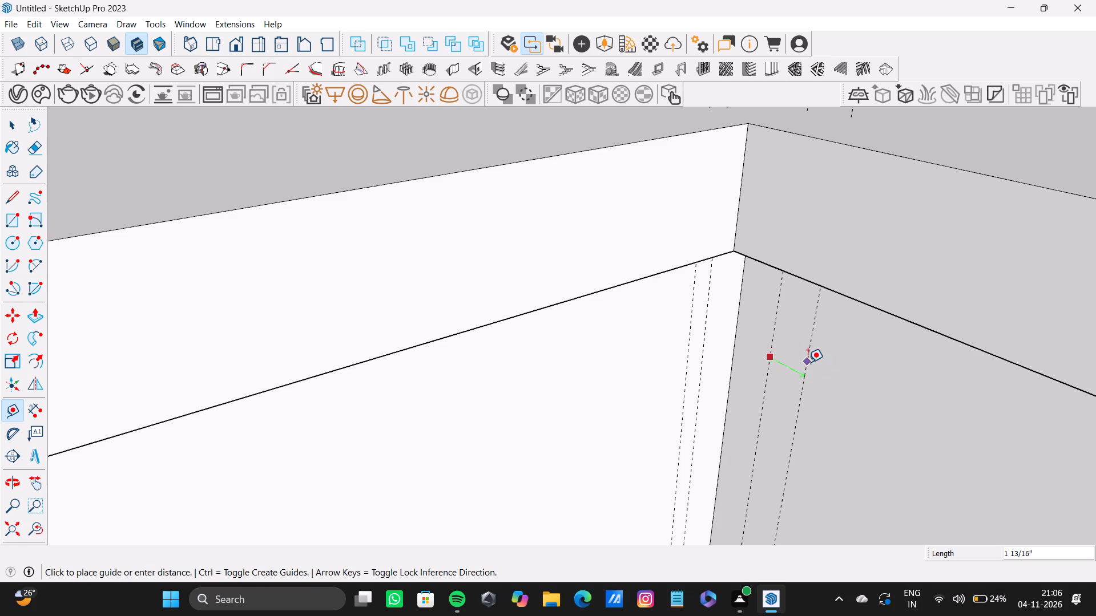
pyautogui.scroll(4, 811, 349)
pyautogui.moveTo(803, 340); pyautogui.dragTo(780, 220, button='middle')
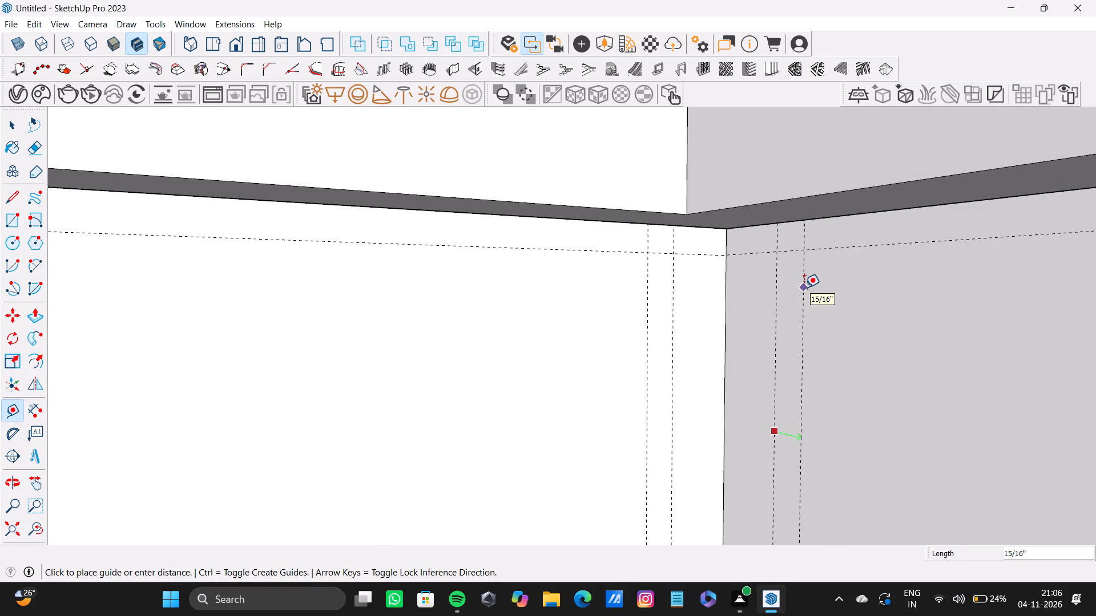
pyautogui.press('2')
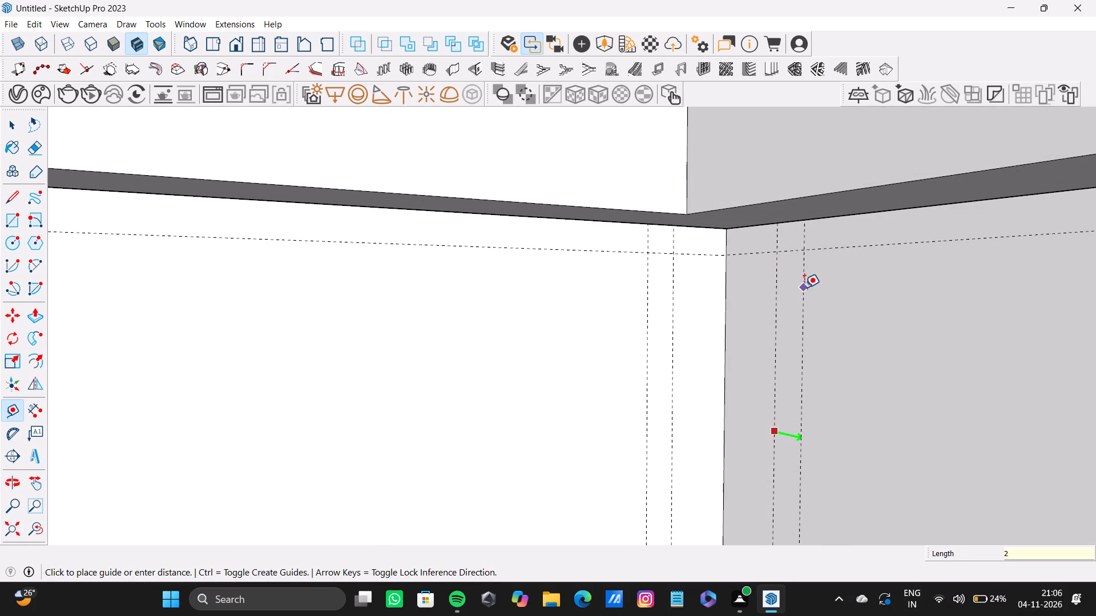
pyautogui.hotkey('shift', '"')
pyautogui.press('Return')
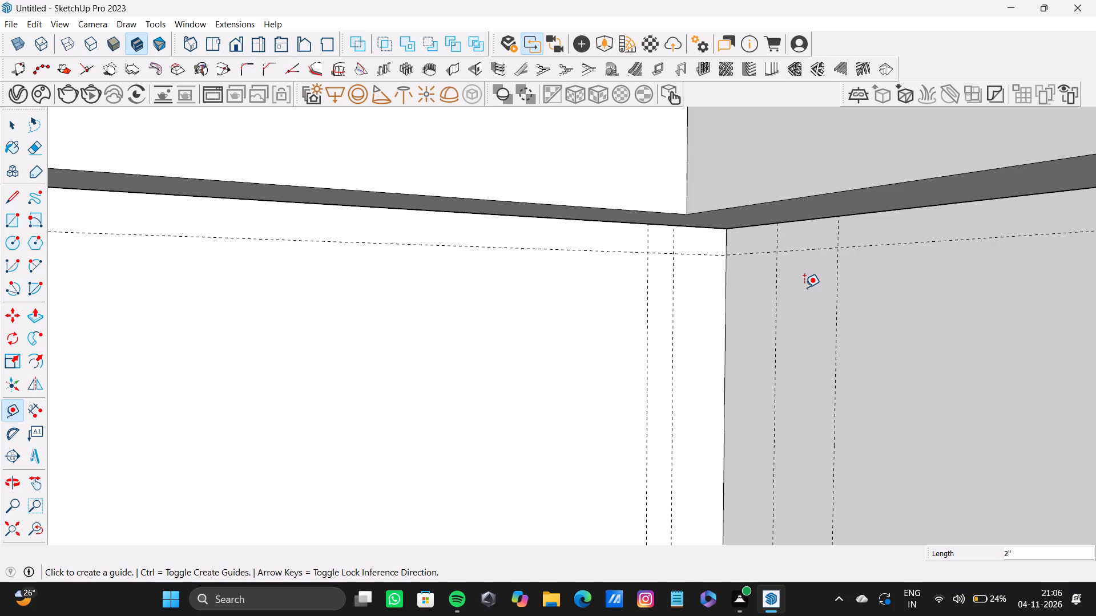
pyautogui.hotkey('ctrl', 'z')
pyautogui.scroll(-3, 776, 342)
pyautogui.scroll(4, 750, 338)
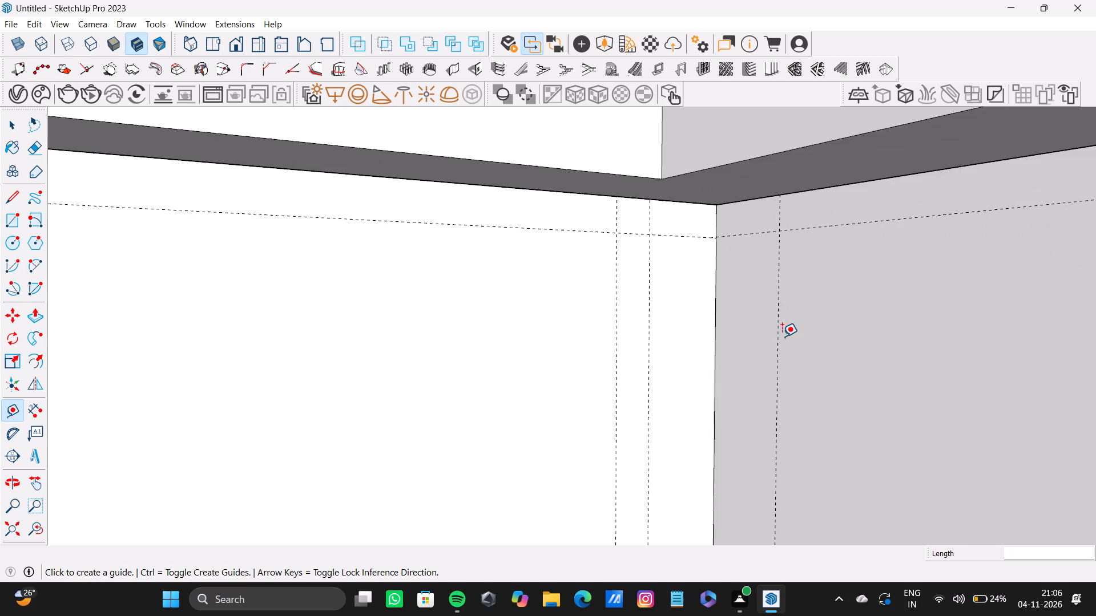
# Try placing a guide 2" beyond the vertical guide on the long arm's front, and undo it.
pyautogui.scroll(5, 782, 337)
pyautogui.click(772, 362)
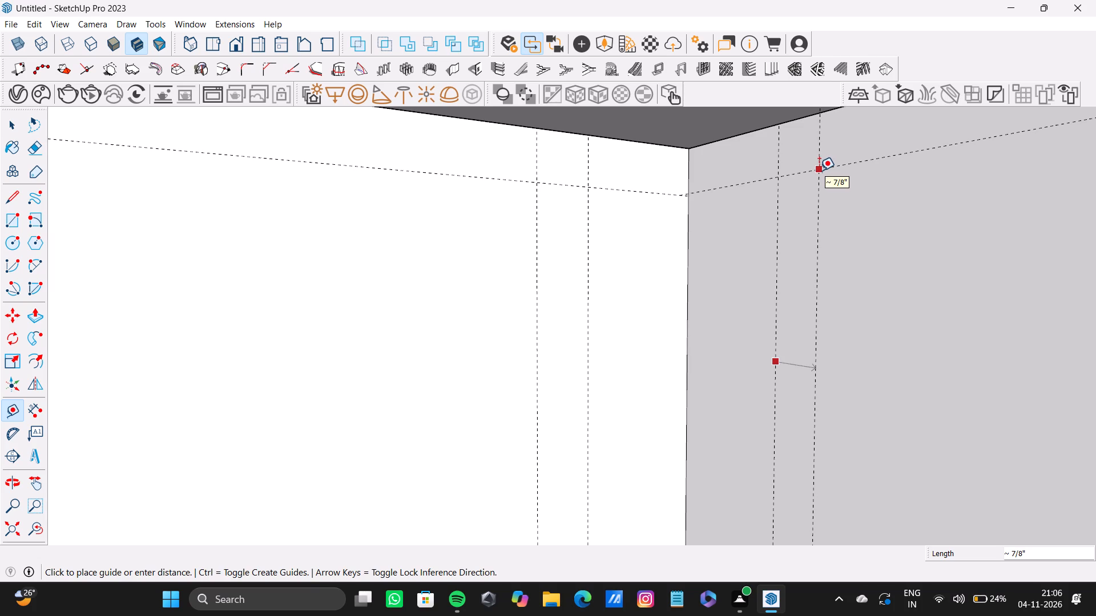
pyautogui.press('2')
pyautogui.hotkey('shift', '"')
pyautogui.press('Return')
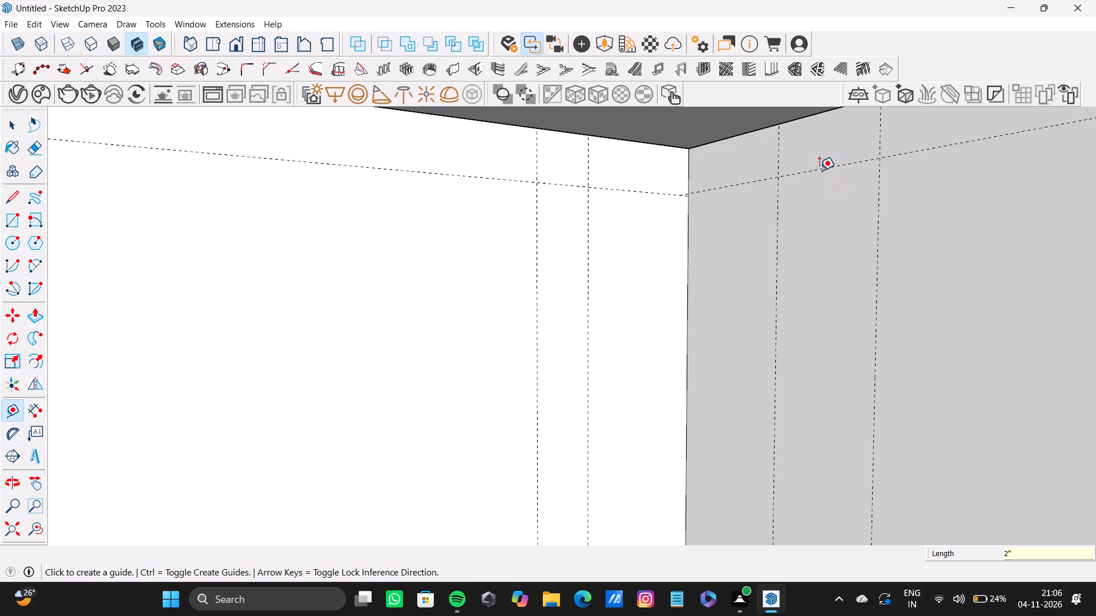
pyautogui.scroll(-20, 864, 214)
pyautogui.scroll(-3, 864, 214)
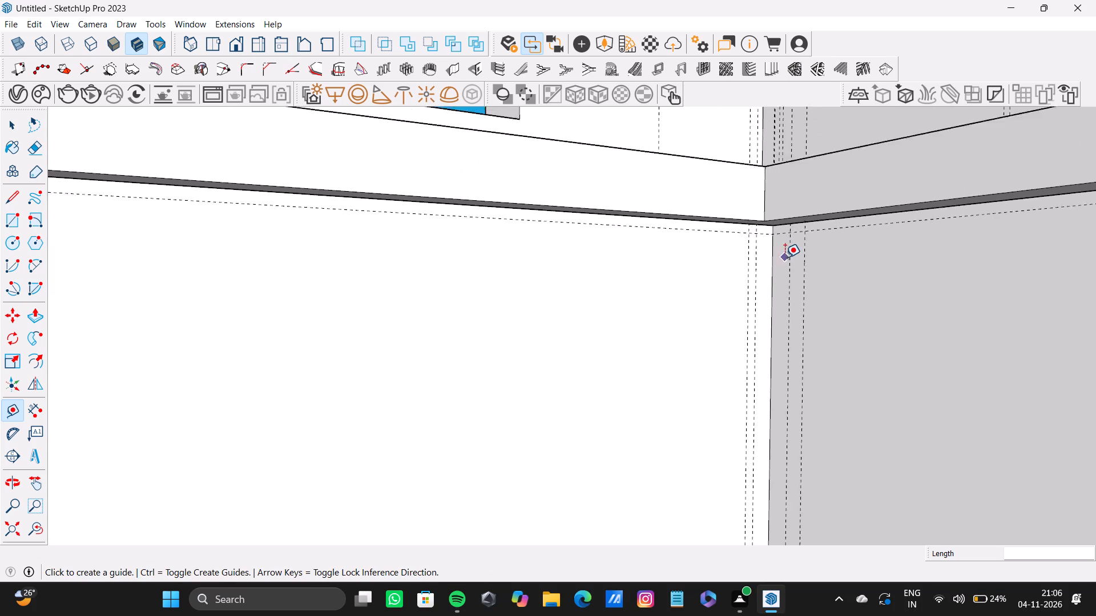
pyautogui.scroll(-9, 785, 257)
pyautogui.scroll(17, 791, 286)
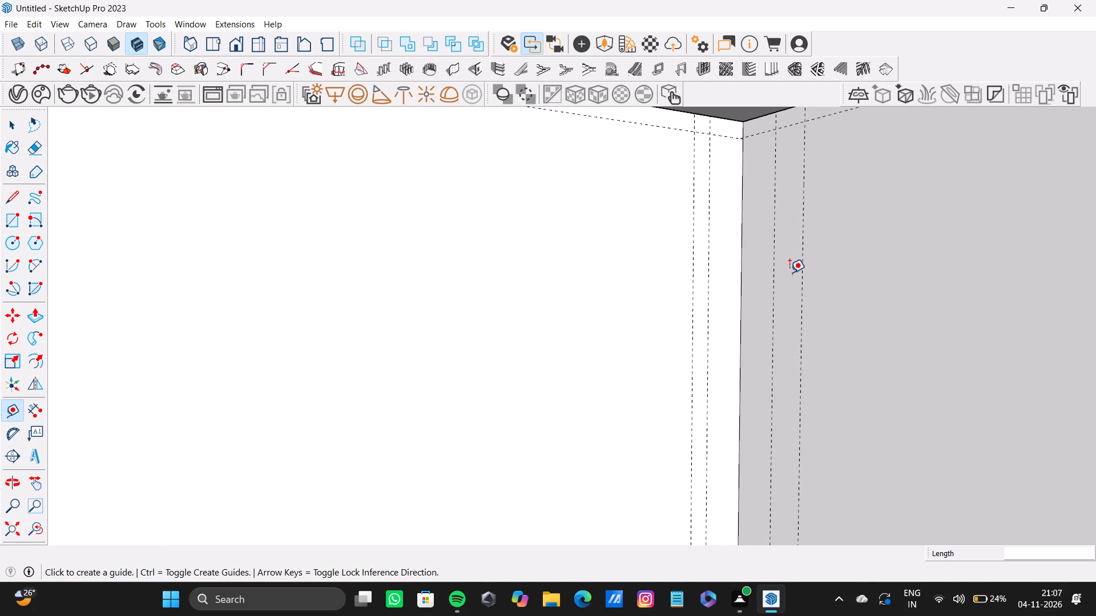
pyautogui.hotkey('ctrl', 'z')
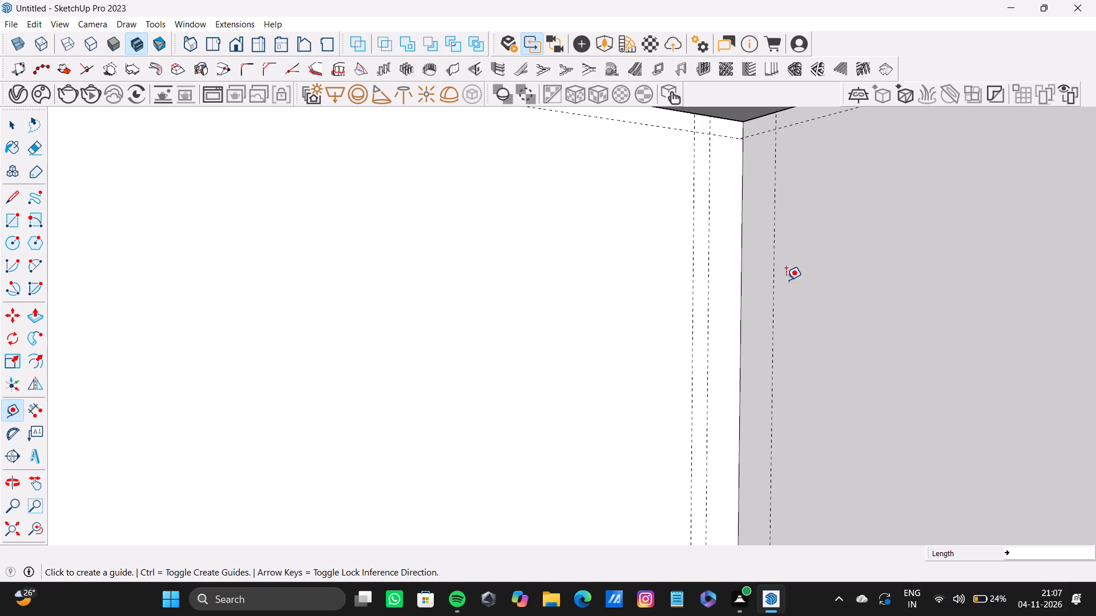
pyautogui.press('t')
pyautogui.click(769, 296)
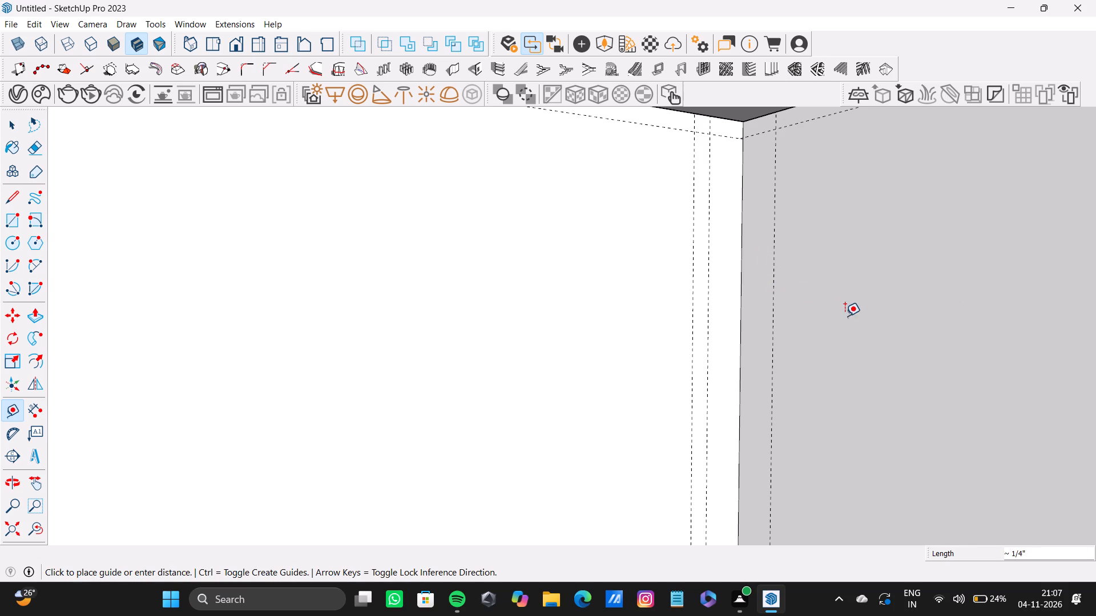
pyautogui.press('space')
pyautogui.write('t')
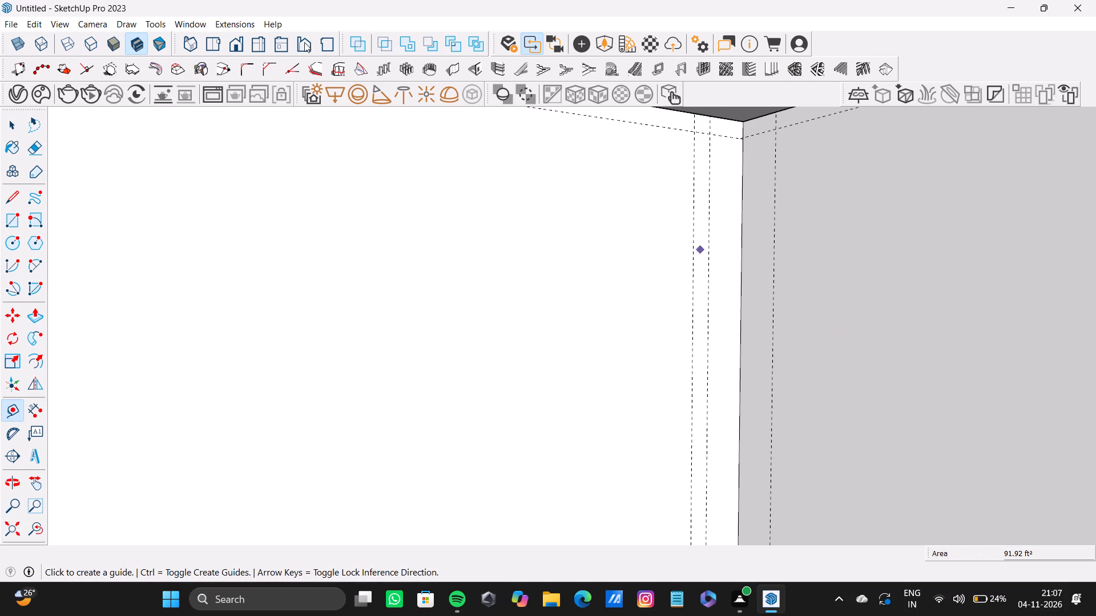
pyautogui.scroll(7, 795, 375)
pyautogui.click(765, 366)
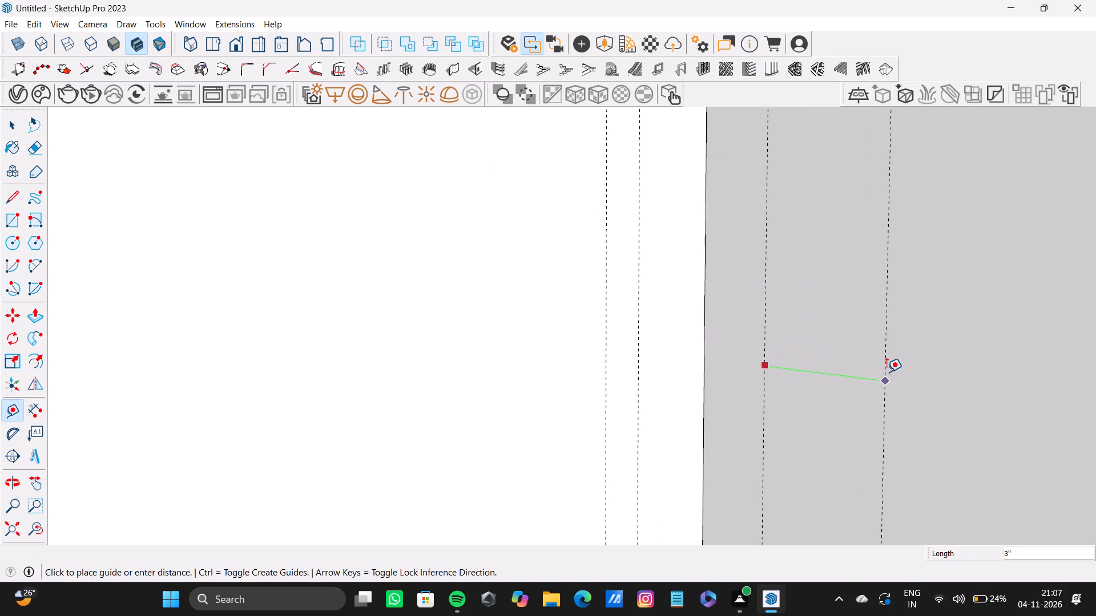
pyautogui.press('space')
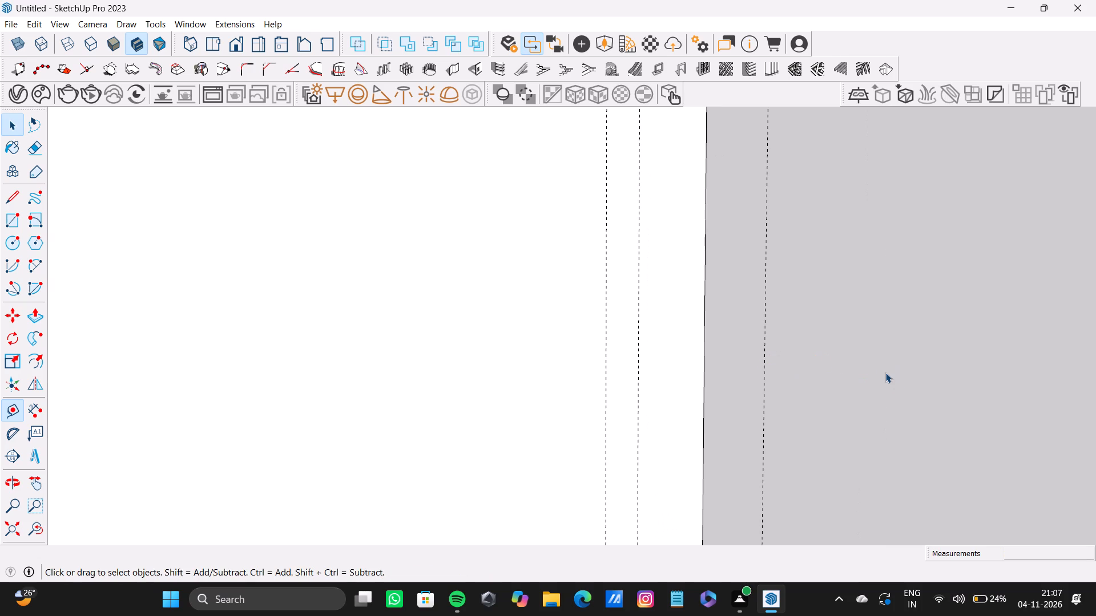
# Measure from the inside corner to the nearest vertical guide on the short arm's front, and the gap between its two guides.
pyautogui.press('t')
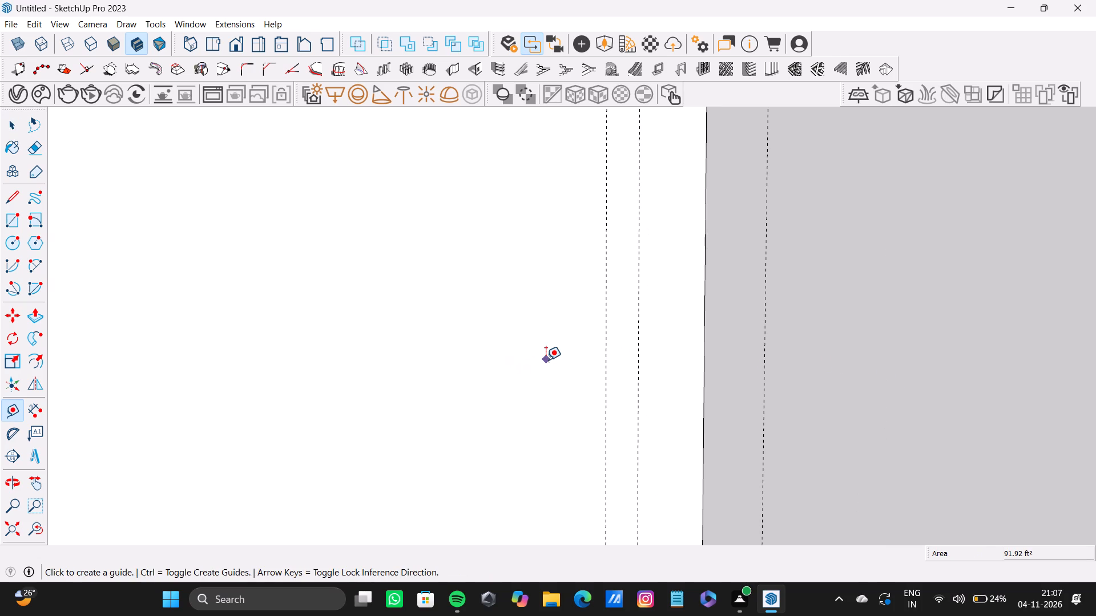
pyautogui.scroll(10, 684, 374)
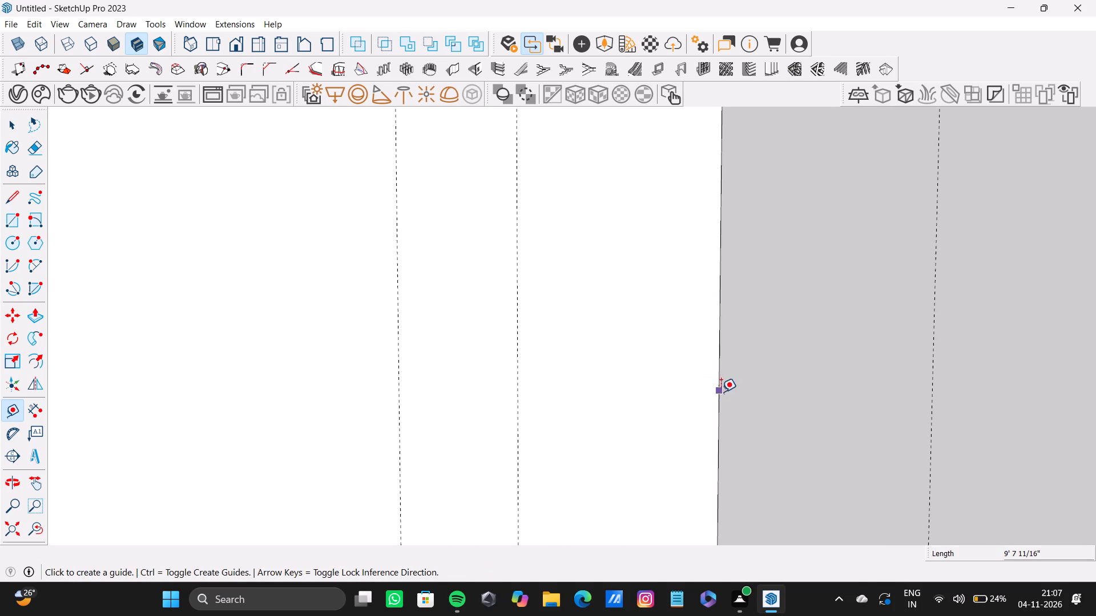
pyautogui.click(715, 398)
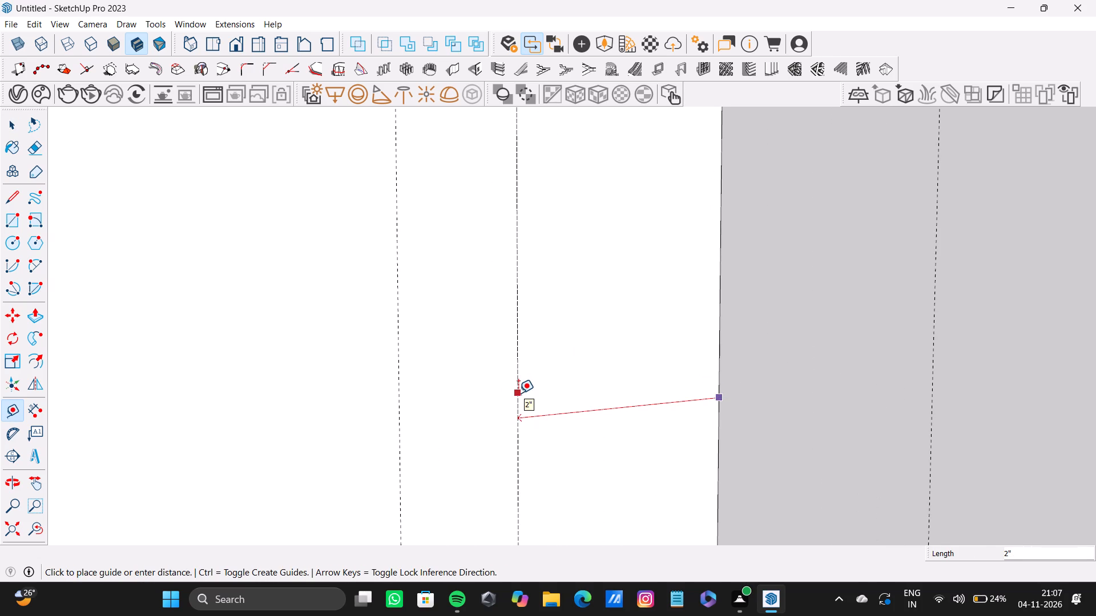
pyautogui.press('space')
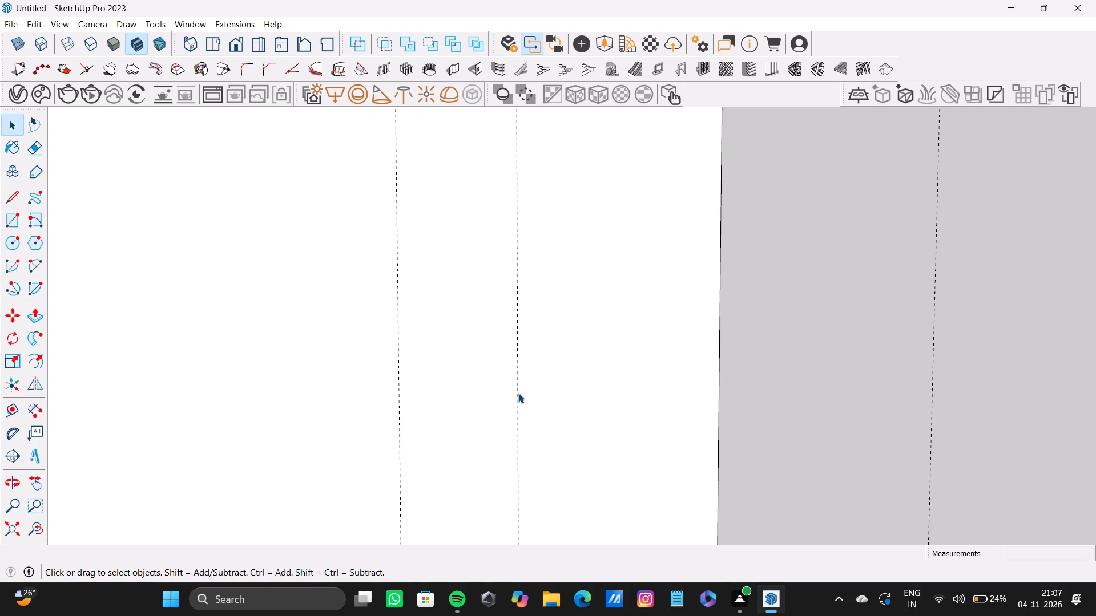
pyautogui.press('t')
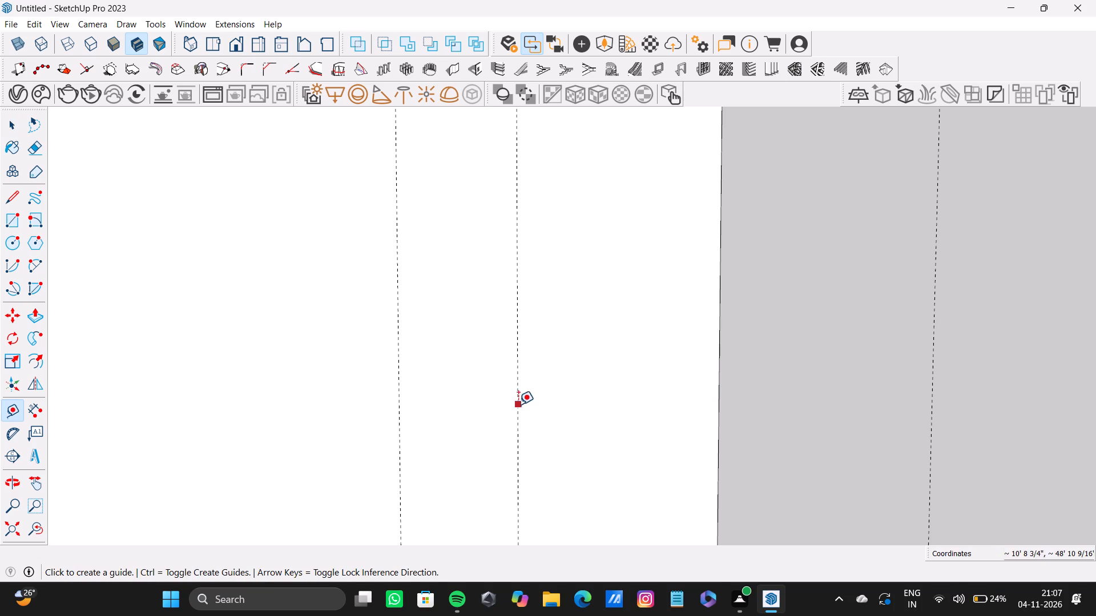
pyautogui.click(518, 404)
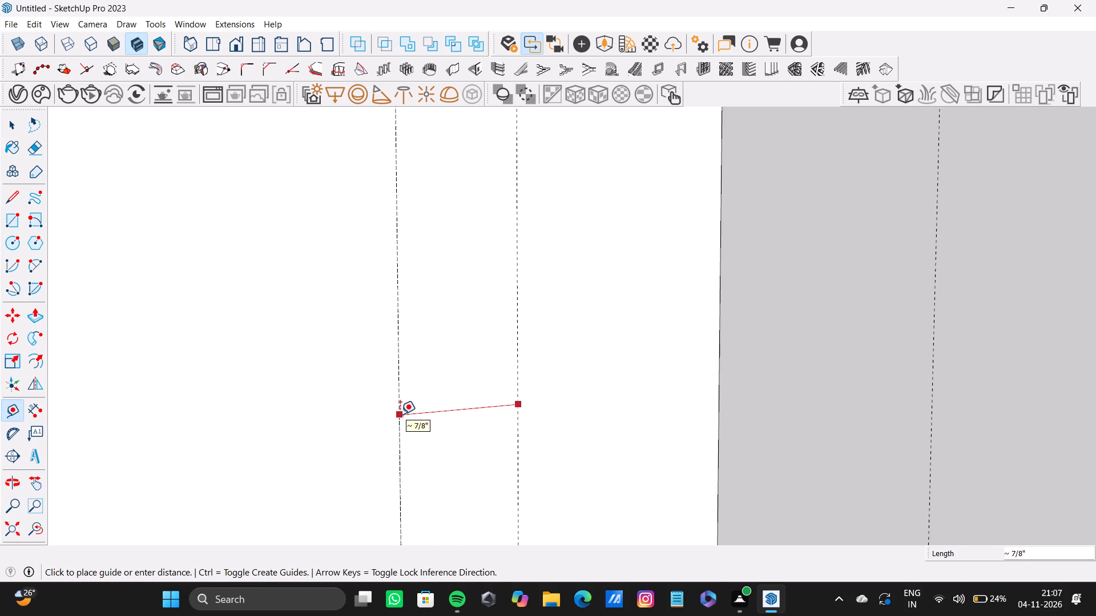
pyautogui.scroll(-2, 401, 413)
pyautogui.press('space')
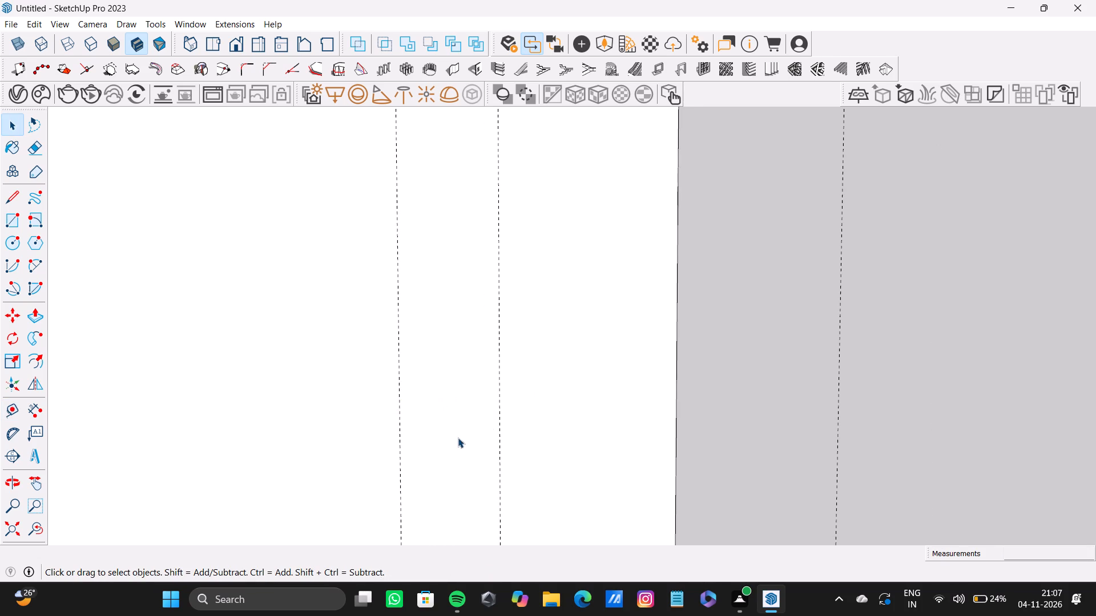
# Place a second vertical guide 15/16" beyond the one nearest the inside corner on the long arm's front.
pyautogui.scroll(-13, 486, 428)
pyautogui.moveTo(488, 403); pyautogui.dragTo(582, 433, button='middle')
pyautogui.press('t')
pyautogui.scroll(4, 636, 420)
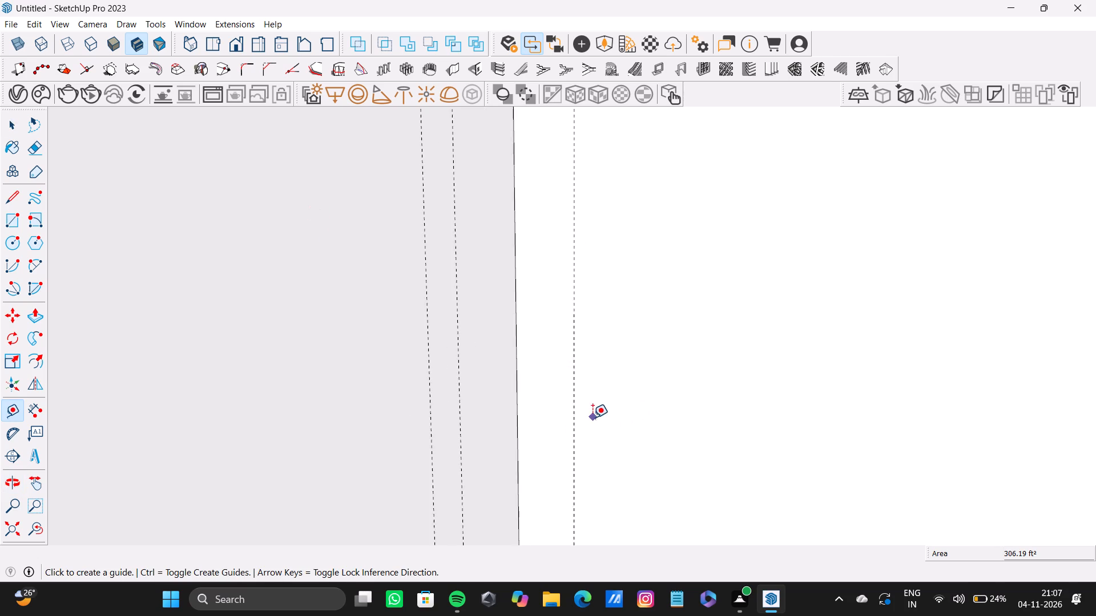
pyautogui.scroll(6, 593, 418)
pyautogui.moveTo(555, 429); pyautogui.dragTo(568, 429)
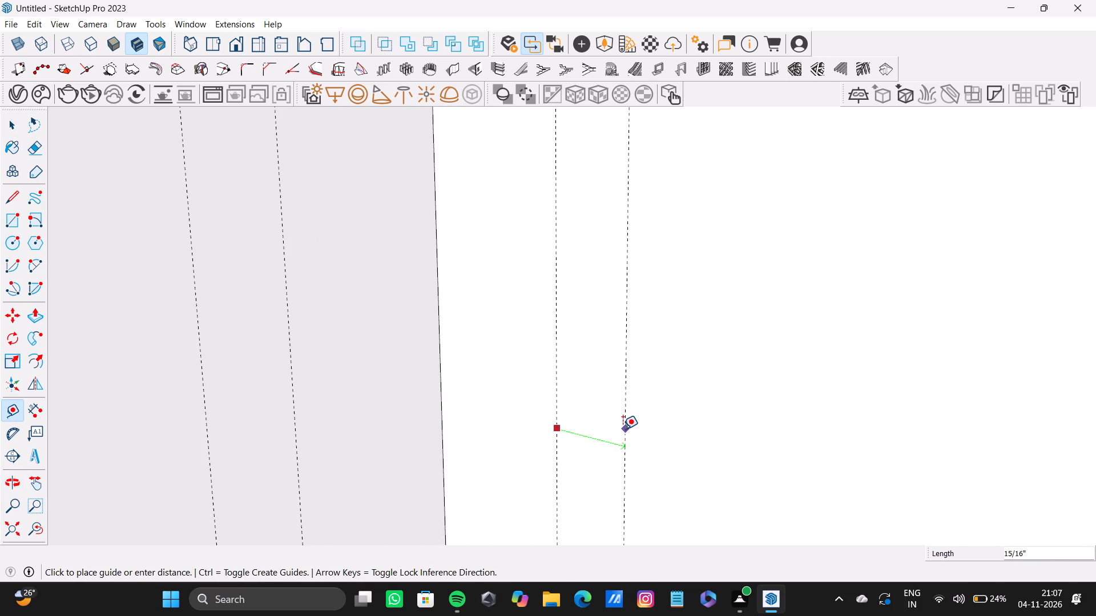
pyautogui.click(622, 427)
# Place a vertical guide on the long arm's front 5' beyond the outer guide of the pair by the inside corner.
pyautogui.scroll(-8, 581, 408)
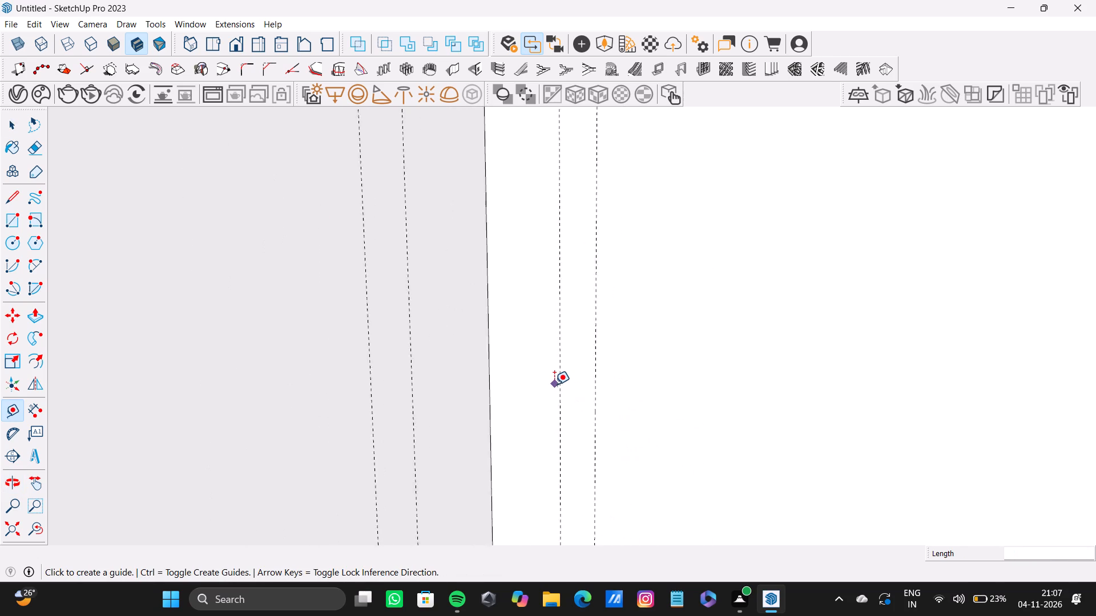
pyautogui.scroll(-20, 554, 384)
pyautogui.moveTo(543, 360); pyautogui.dragTo(519, 322, button='middle')
pyautogui.scroll(13, 518, 315)
pyautogui.click(534, 298)
pyautogui.scroll(-7, 780, 290)
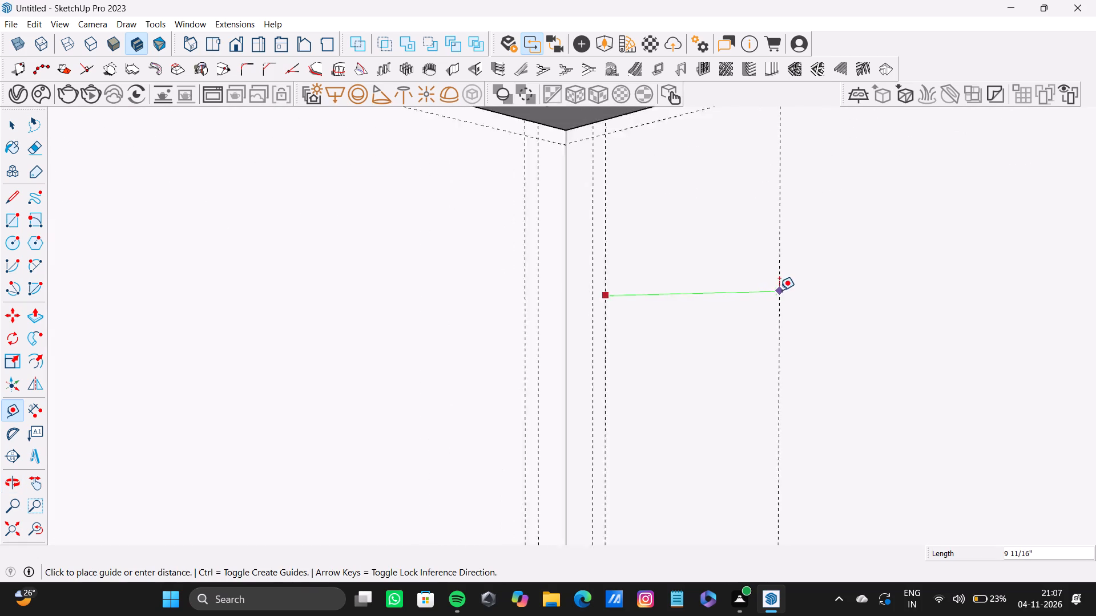
pyautogui.scroll(-16, 779, 290)
pyautogui.scroll(-17, 824, 311)
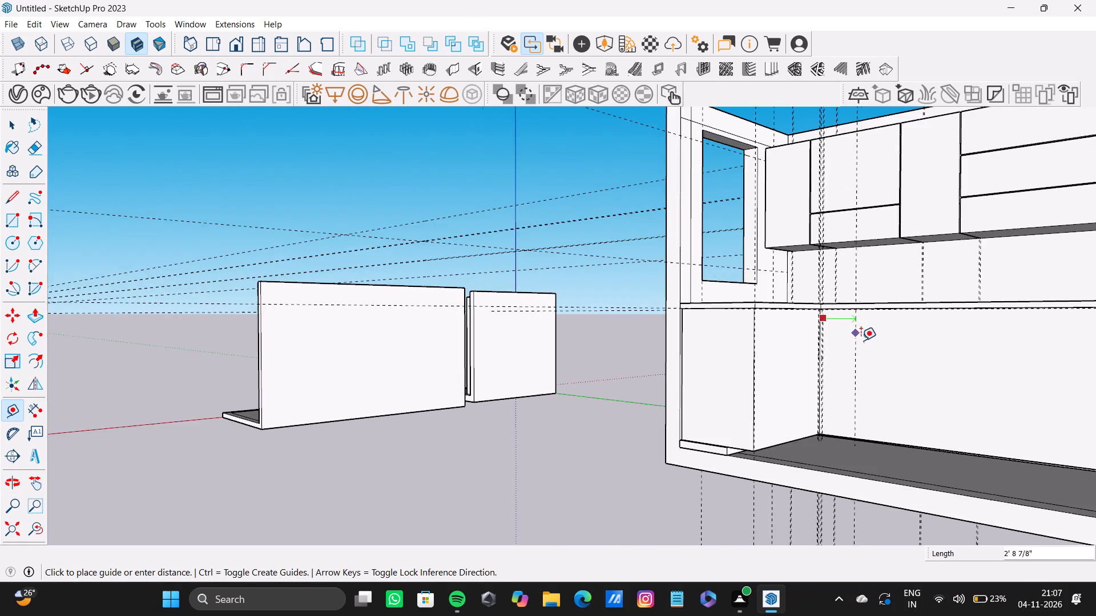
pyautogui.moveTo(861, 341); pyautogui.dragTo(860, 355, button='middle')
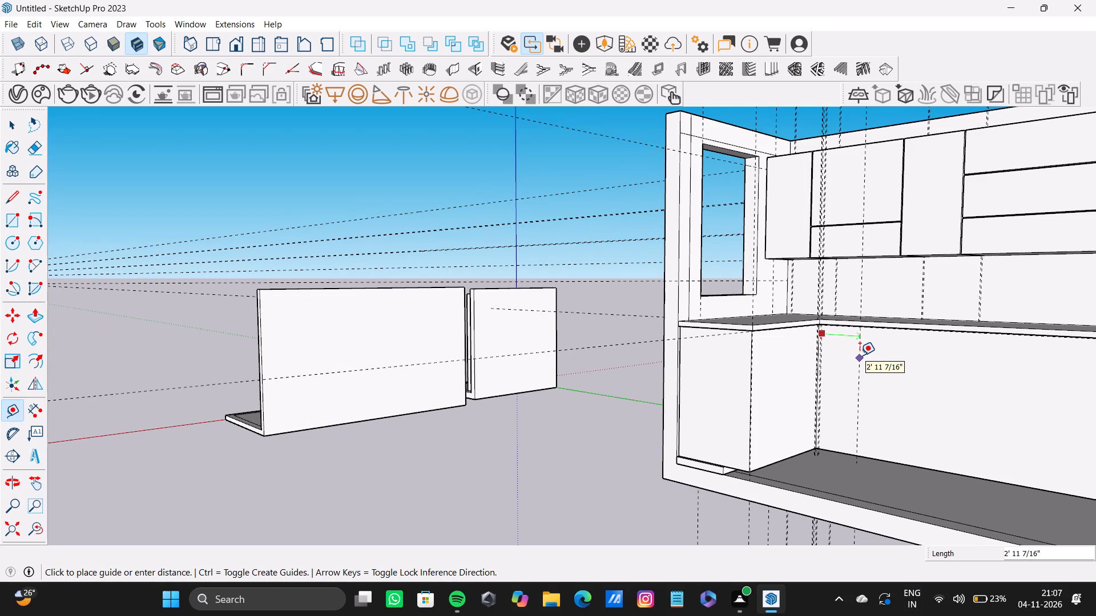
pyautogui.keyDown('shift'); pyautogui.moveTo(953, 340); pyautogui.dragTo(798, 290, button='middle'); pyautogui.keyUp('shift')
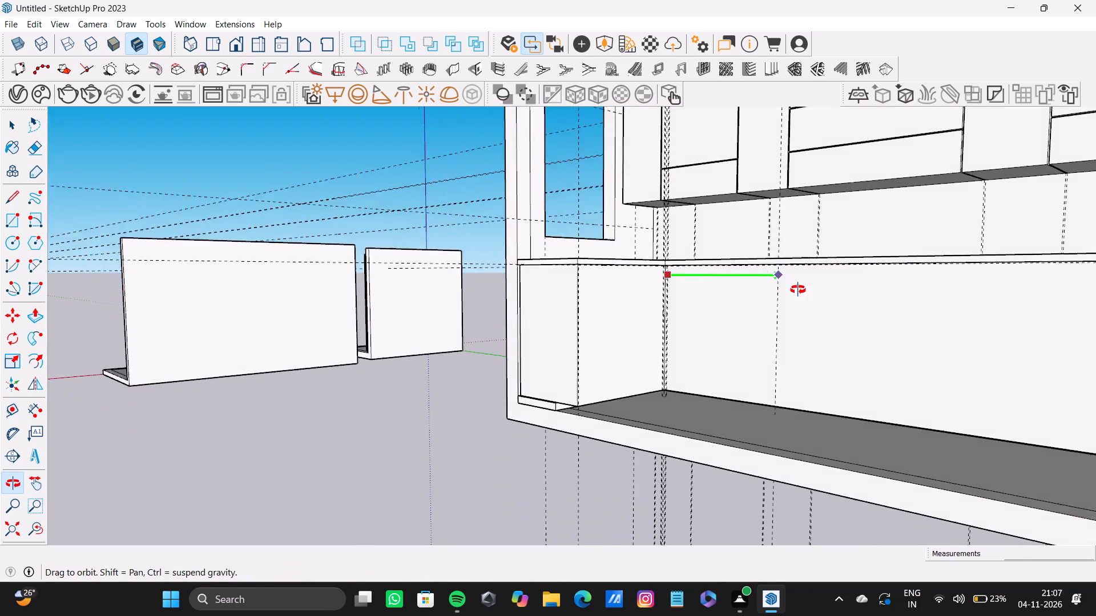
pyautogui.keyDown('shift'); pyautogui.moveTo(798, 290); pyautogui.dragTo(800, 296, button='middle'); pyautogui.keyUp('shift')
pyautogui.scroll(8, 759, 331)
pyautogui.keyDown('shift'); pyautogui.moveTo(748, 322); pyautogui.dragTo(730, 266, button='middle'); pyautogui.keyUp('shift')
pyautogui.scroll(4, 689, 282)
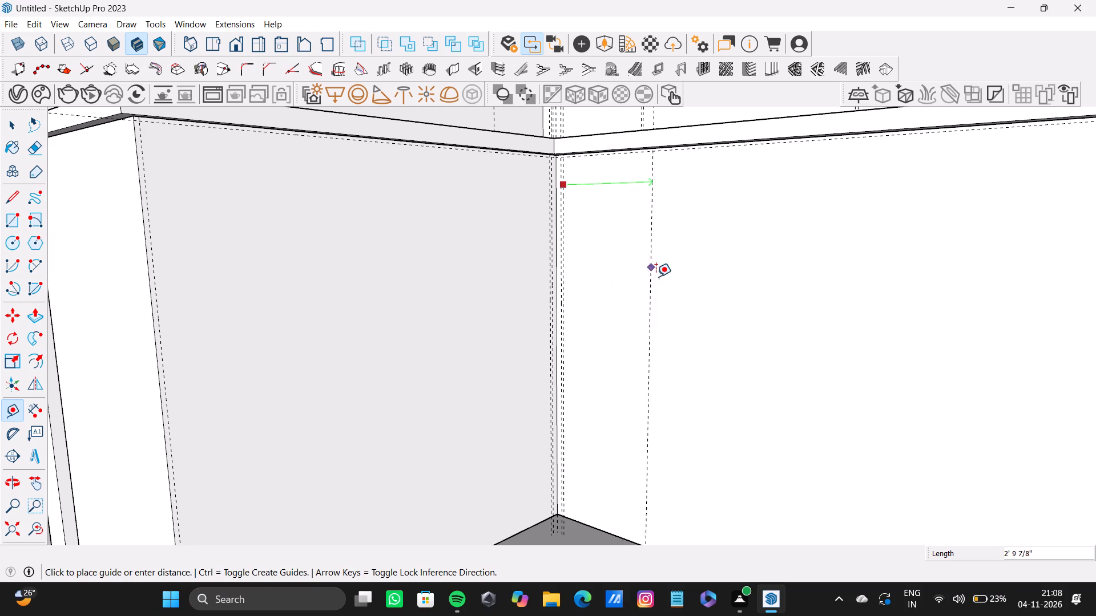
pyautogui.scroll(-10, 710, 297)
pyautogui.moveTo(703, 298); pyautogui.dragTo(662, 297, button='middle')
pyautogui.scroll(3, 665, 297)
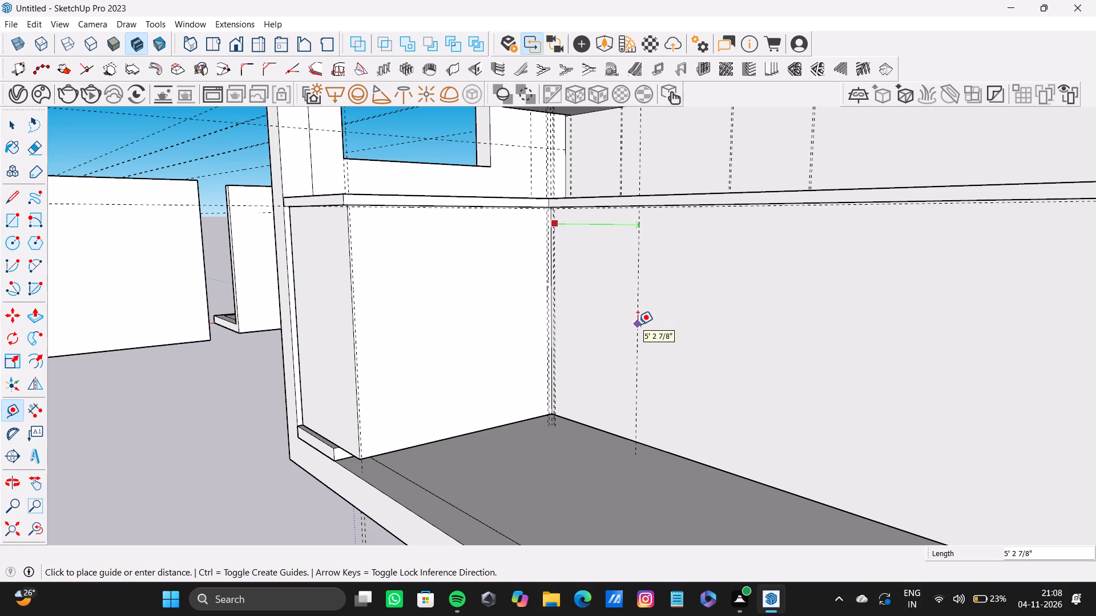
pyautogui.write("5'")
pyautogui.press('Return')
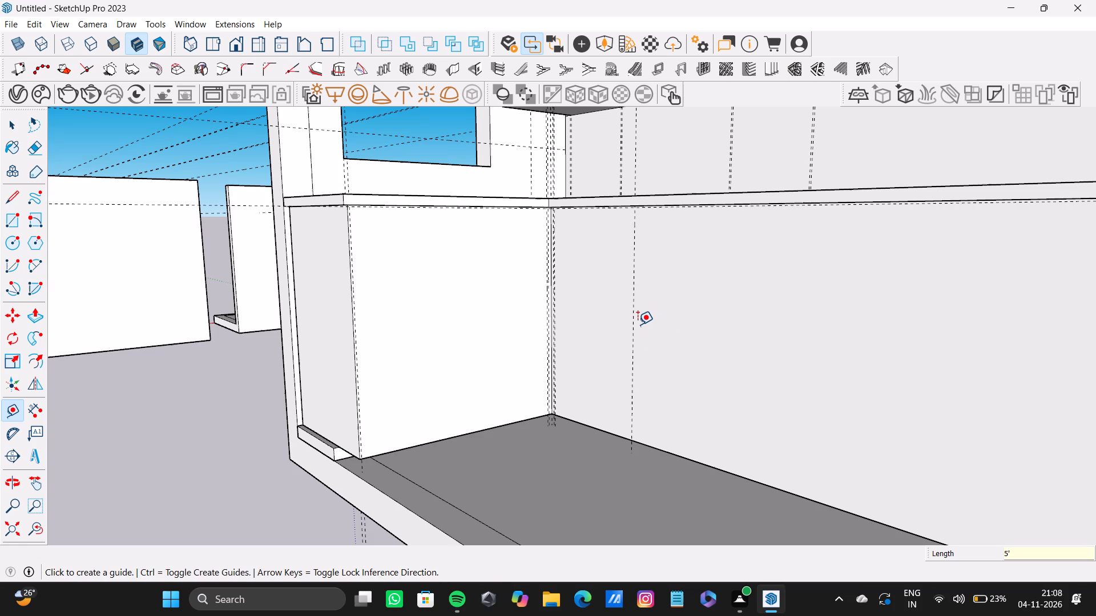
# Place a vertical guide 0.9" beyond the 5' guide on the long arm's front.
pyautogui.scroll(8, 648, 337)
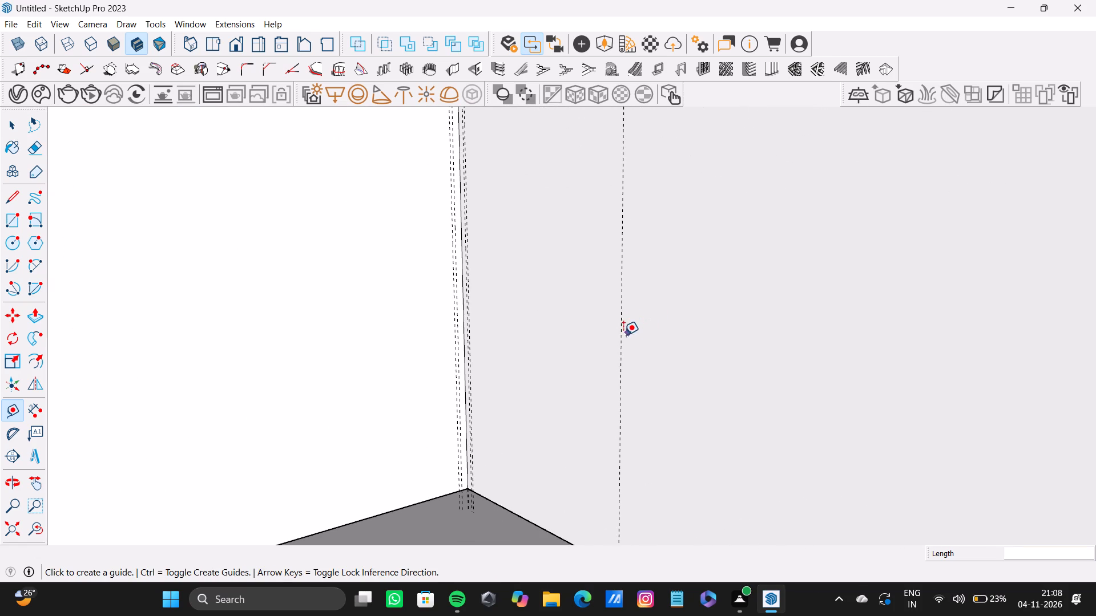
pyautogui.click(623, 335)
pyautogui.write('0.9')
pyautogui.hotkey('shift', '"')
pyautogui.press('Return')
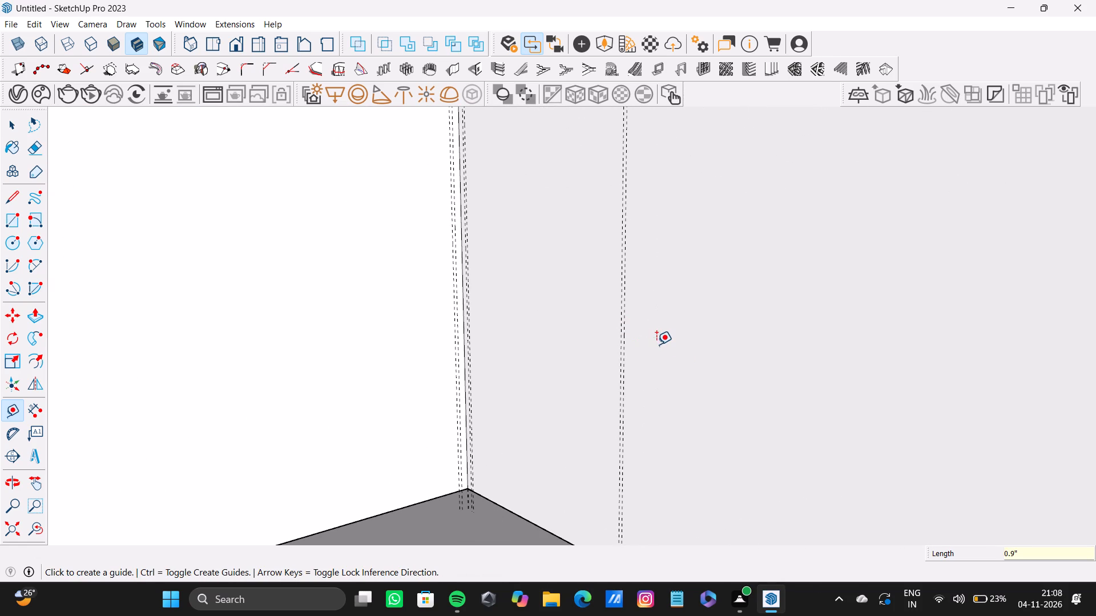
# Place a vertical guide about 3' 9" beyond the 0.9" offset guide, farther along the long arm's front.
pyautogui.scroll(11, 663, 359)
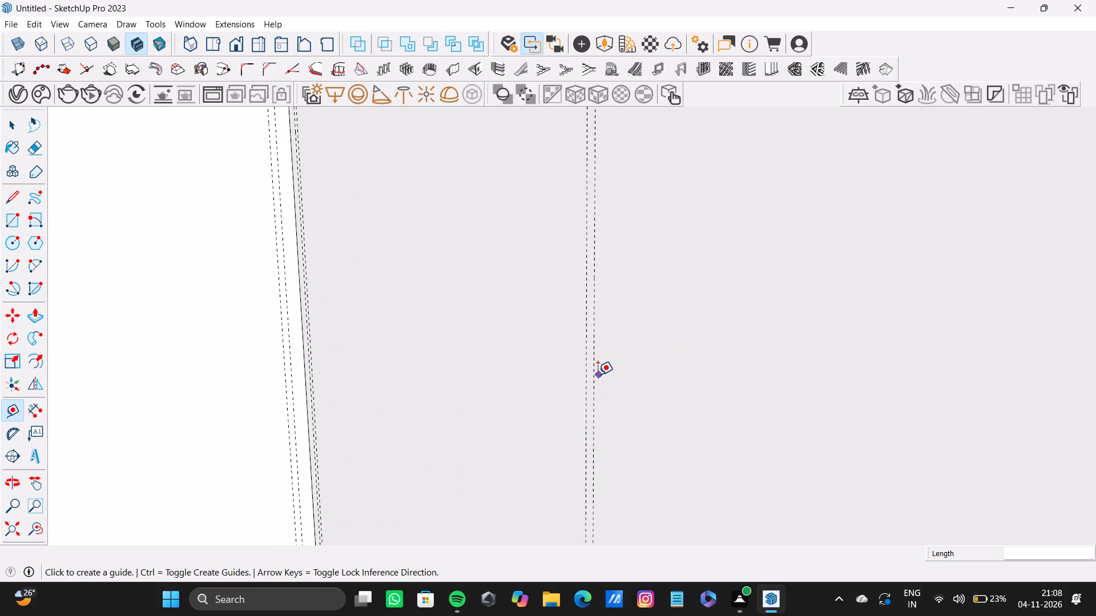
pyautogui.click(593, 375)
pyautogui.scroll(-20, 812, 424)
pyautogui.scroll(-12, 812, 424)
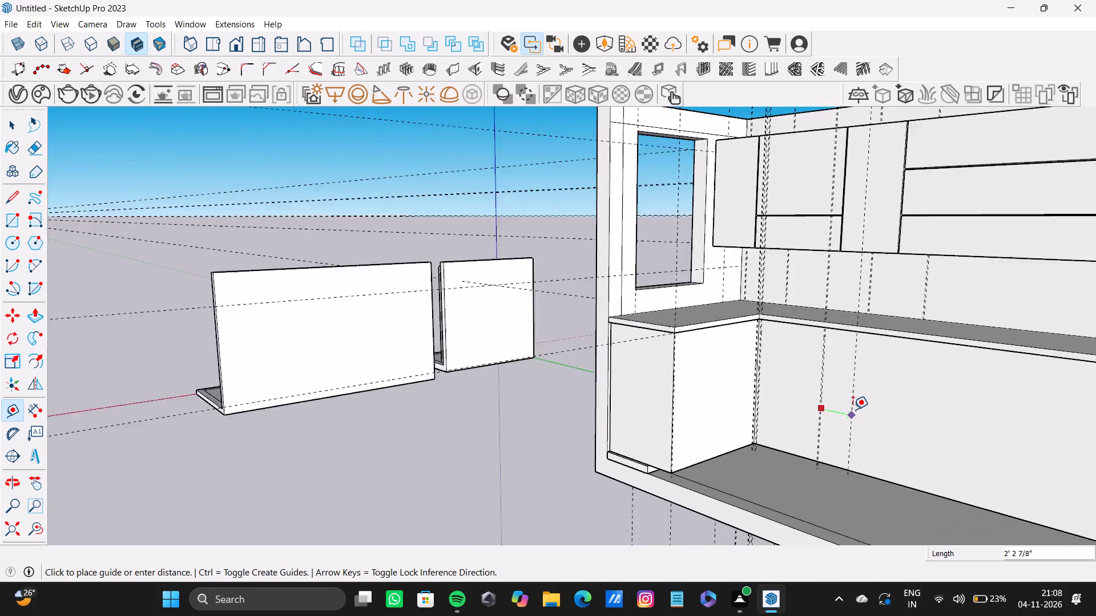
pyautogui.scroll(-2, 853, 410)
pyautogui.keyDown('shift'); pyautogui.moveTo(853, 410); pyautogui.dragTo(658, 359, button='middle'); pyautogui.keyUp('shift')
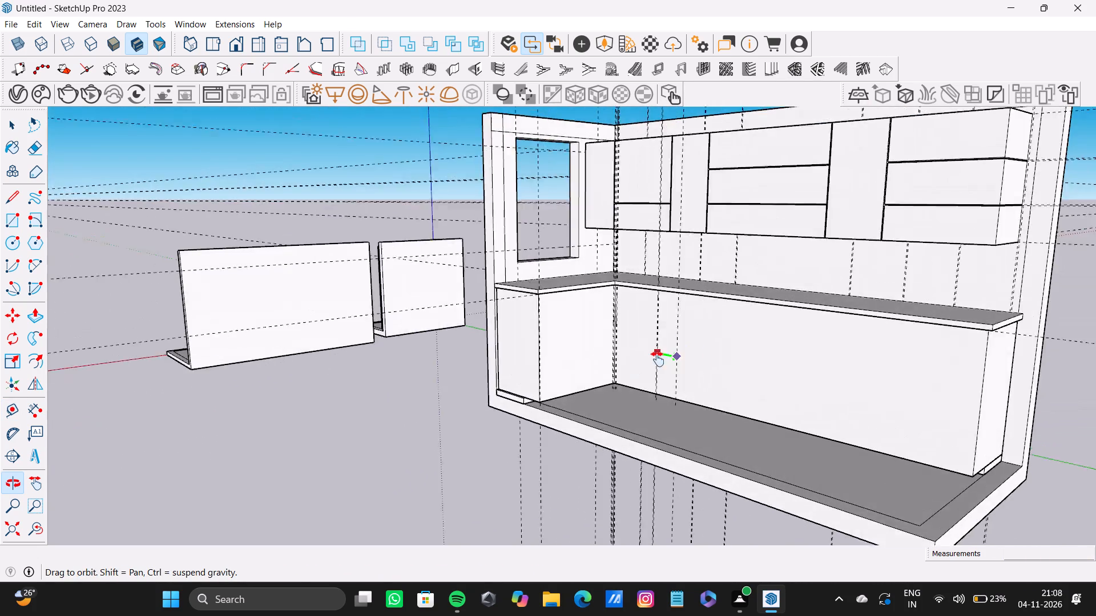
pyautogui.keyDown('shift'); pyautogui.moveTo(658, 359); pyautogui.dragTo(720, 372, button='middle'); pyautogui.keyUp('shift')
pyautogui.scroll(8, 720, 364)
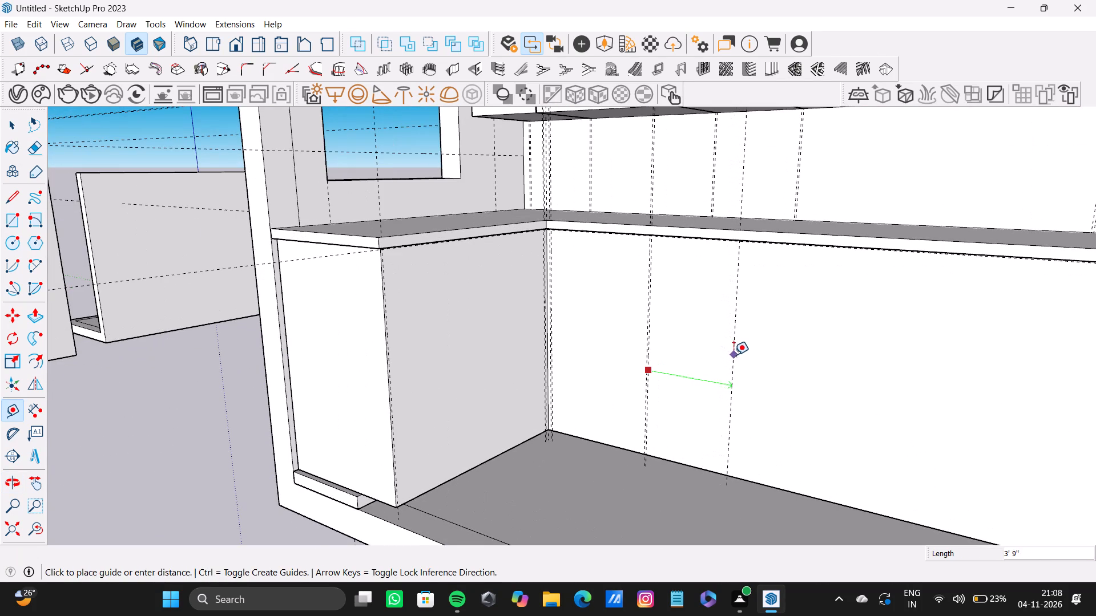
pyautogui.click(734, 355)
# Place a vertical guide 0.9" beyond the outermost guide on the long arm's front.
pyautogui.click(733, 362)
pyautogui.write('0.6')
pyautogui.press('BackSpace')
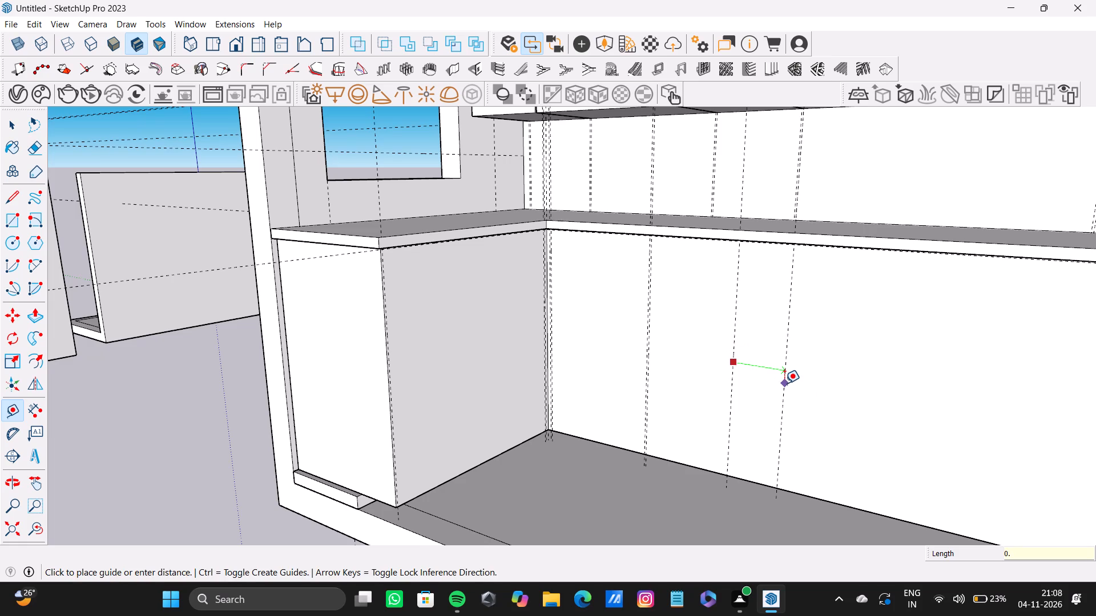
pyautogui.write('9"')
pyautogui.press('Return')
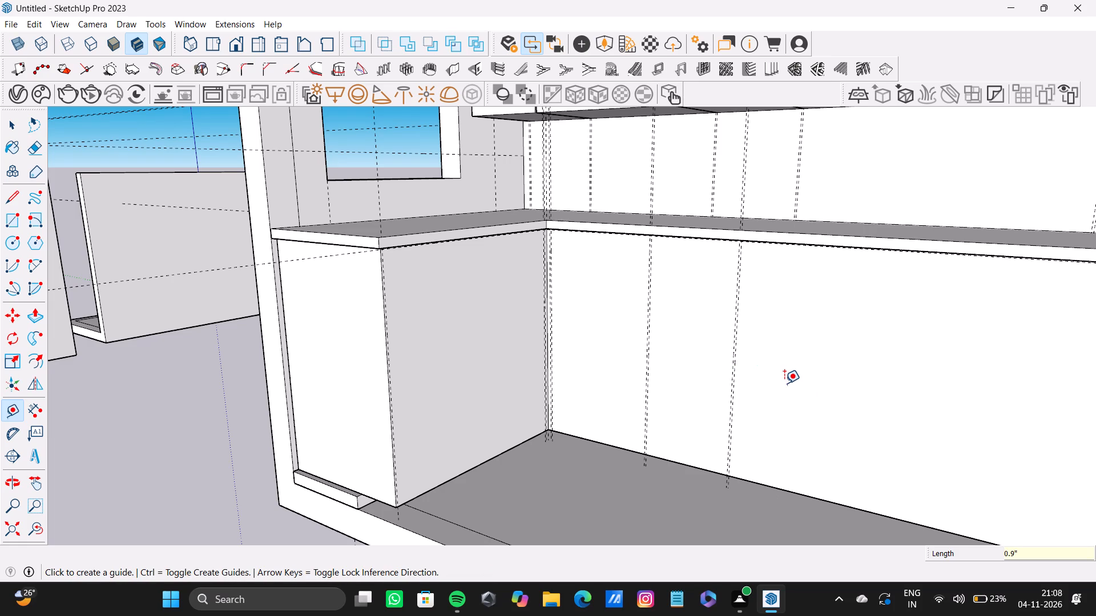
pyautogui.scroll(10, 740, 361)
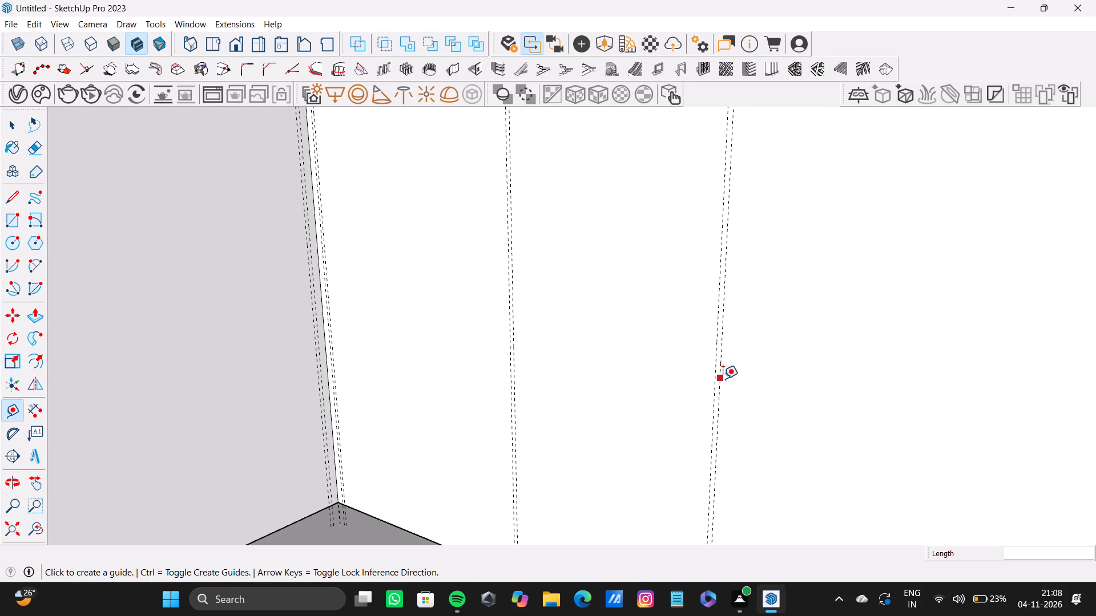
# Place a vertical guide about 10' 7" beyond the outermost guide on the long arm's front.
pyautogui.click(723, 378)
pyautogui.scroll(-15, 824, 407)
pyautogui.keyDown('shift'); pyautogui.moveTo(1049, 414); pyautogui.dragTo(832, 340, button='middle'); pyautogui.keyUp('shift')
pyautogui.keyDown('shift'); pyautogui.moveTo(780, 328); pyautogui.dragTo(615, 321, button='middle'); pyautogui.keyUp('shift')
pyautogui.scroll(-2, 722, 338)
pyautogui.scroll(7, 726, 339)
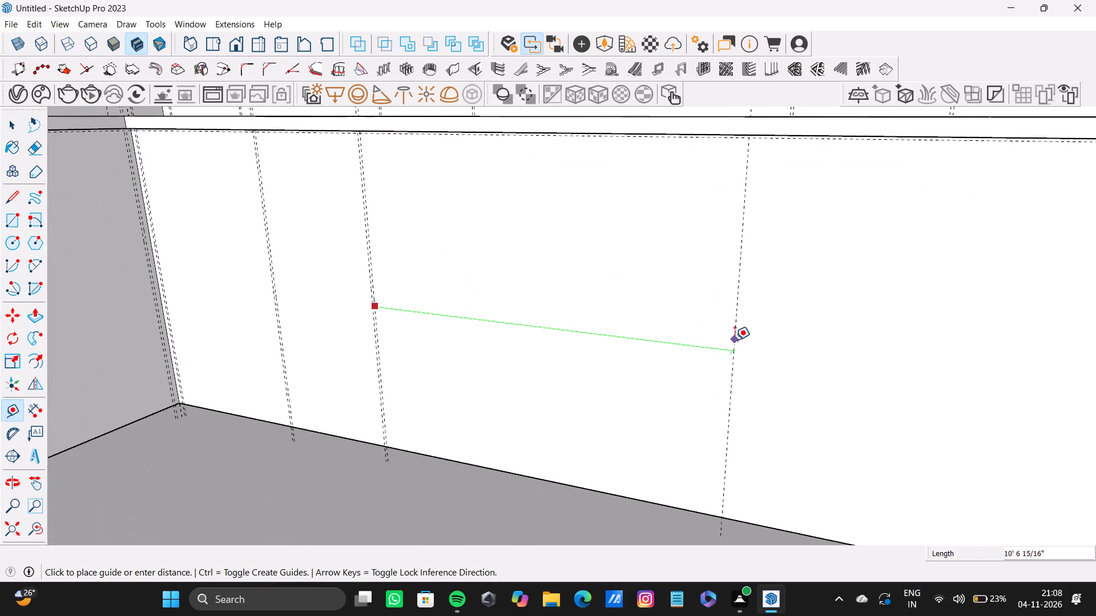
pyautogui.click(735, 340)
# Place a vertical guide 0.9" beyond the newly placed outermost guide on the long arm's front.
pyautogui.click(736, 349)
pyautogui.write('0.9"')
pyautogui.press('Return')
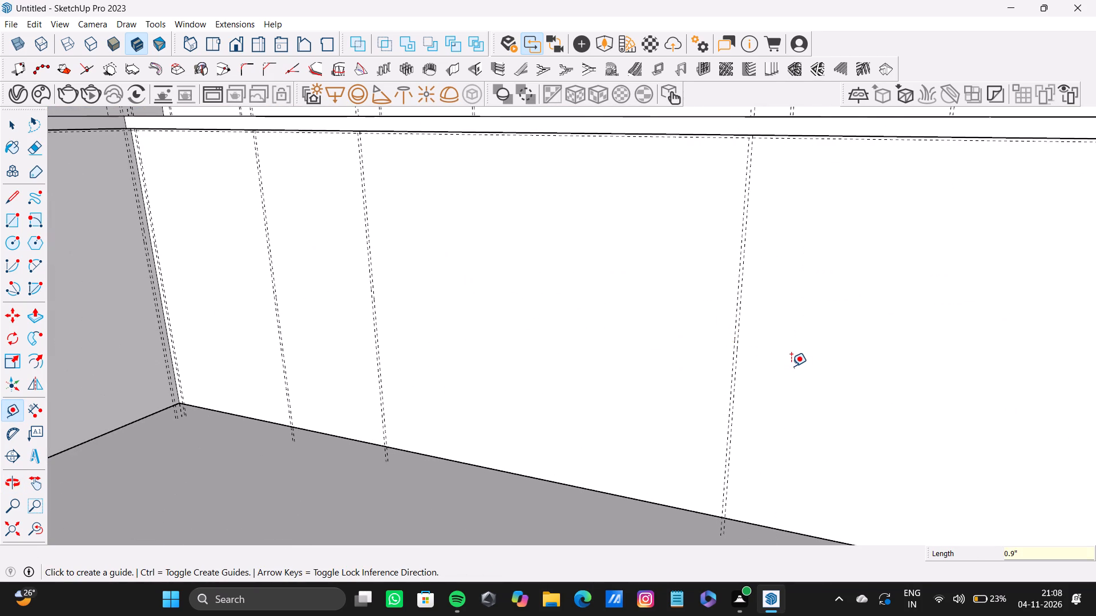
# Place a vertical guide about 3' 10 1/2" beyond the last 0.9" pair, farther along the long arm's front.
pyautogui.scroll(7, 735, 339)
pyautogui.click(742, 355)
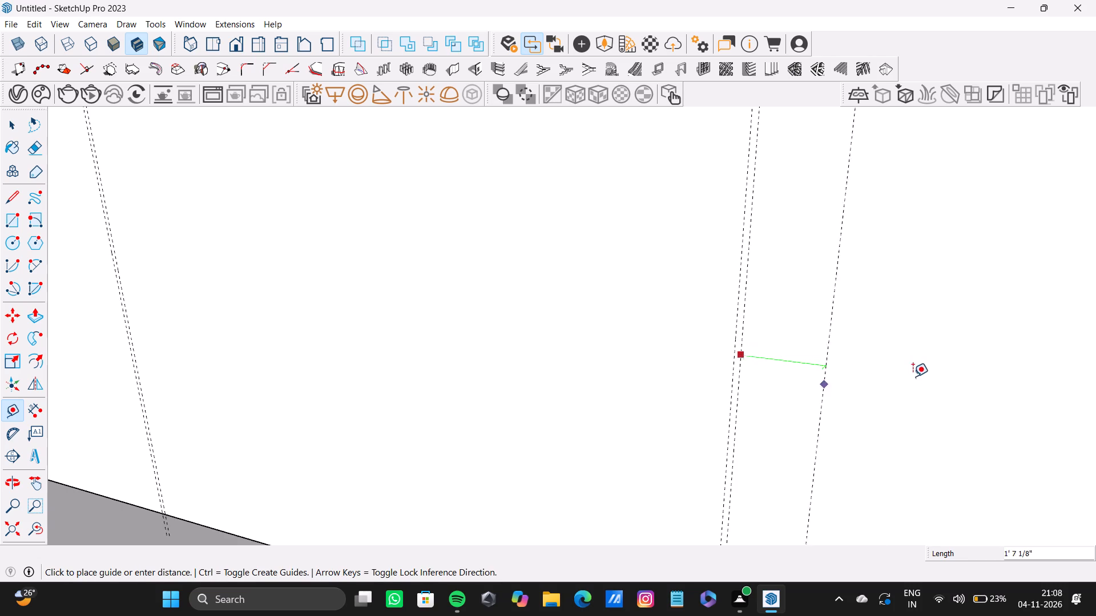
pyautogui.scroll(-14, 913, 376)
pyautogui.keyDown('shift'); pyautogui.moveTo(969, 380); pyautogui.dragTo(715, 304, button='middle'); pyautogui.keyUp('shift')
pyautogui.scroll(-1, 716, 305)
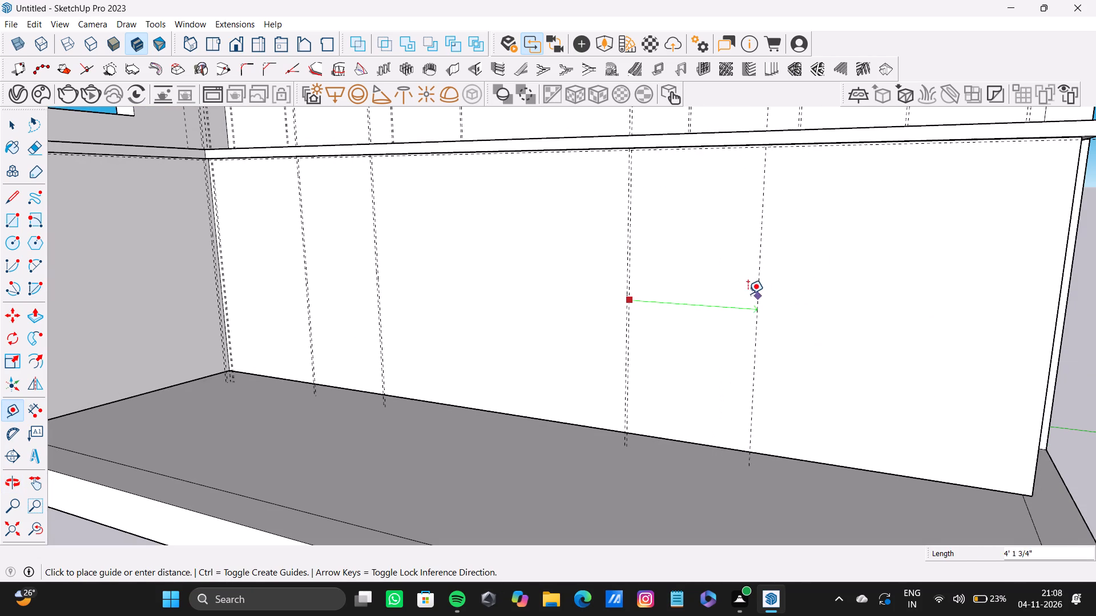
pyautogui.click(746, 301)
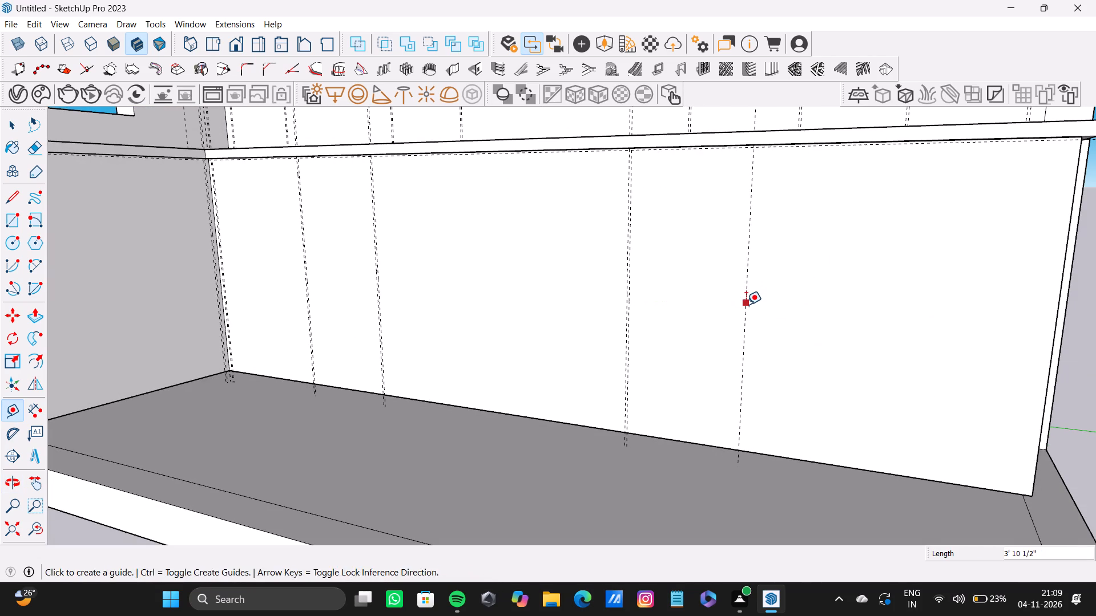
# Place a vertical guide 0.9" beyond the outermost guide to complete that pair on the long arm's front.
pyautogui.moveTo(746, 305); pyautogui.dragTo(773, 317)
pyautogui.write('0.')
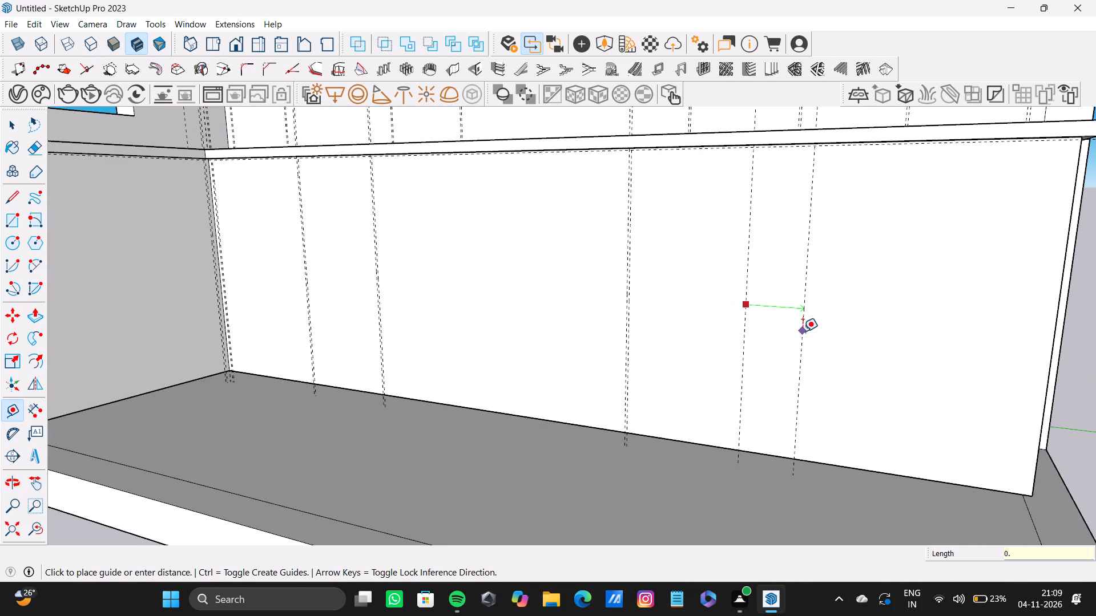
pyautogui.write('9"')
pyautogui.press('Return')
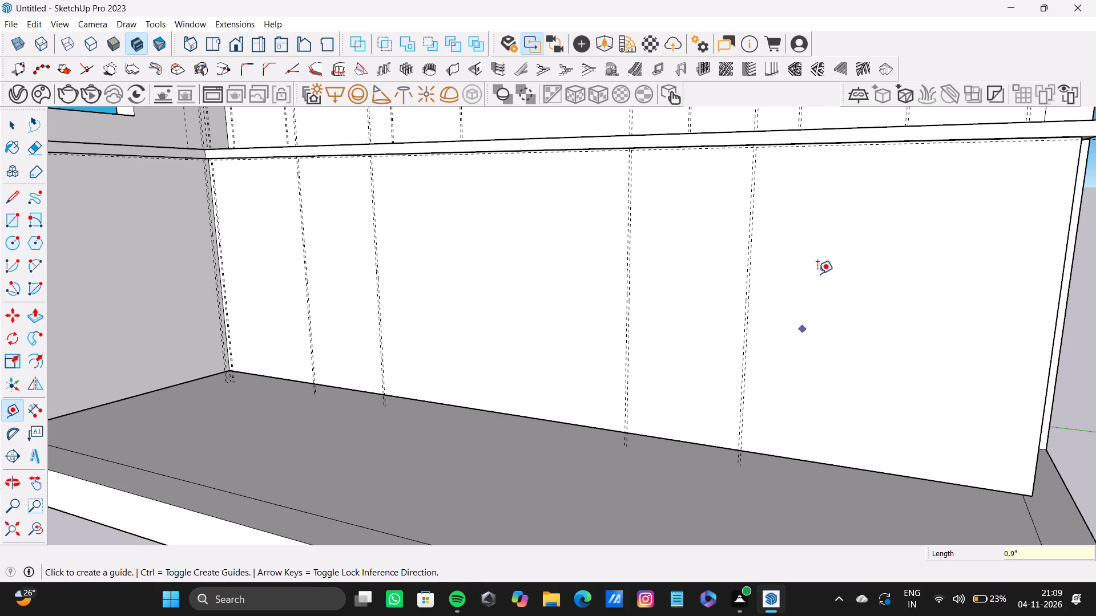
# Place a vertical guide about 5' 1" beyond the last pair, near the open end of the long arm's front.
pyautogui.scroll(7, 779, 310)
pyautogui.click(734, 301)
pyautogui.scroll(-12, 902, 322)
pyautogui.keyDown('shift'); pyautogui.moveTo(929, 330); pyautogui.dragTo(640, 315, button='middle'); pyautogui.keyUp('shift')
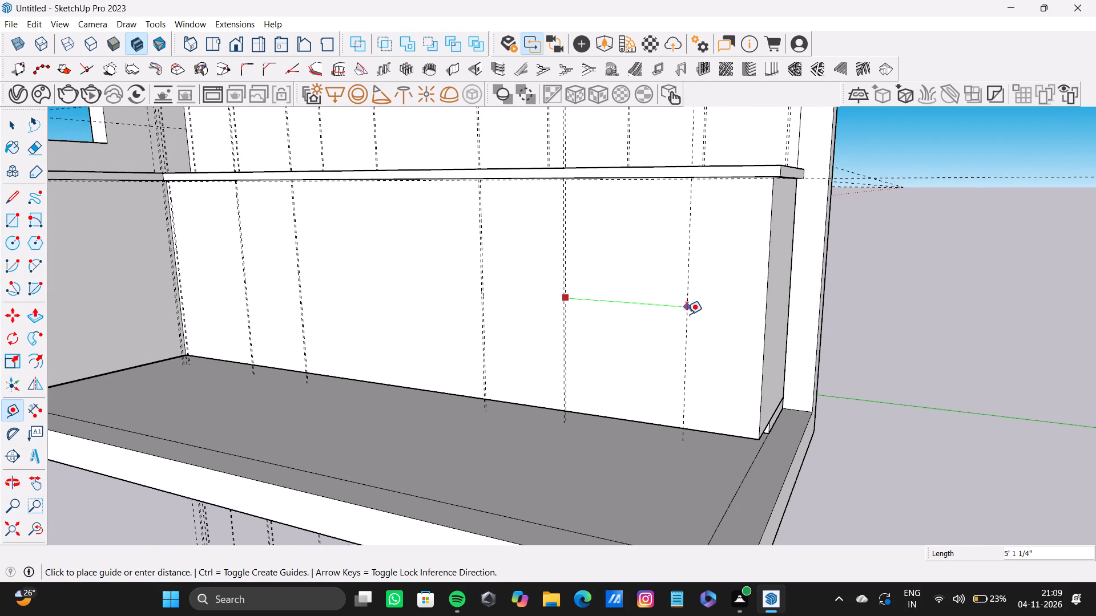
pyautogui.click(687, 314)
# Place a vertical guide 0.9" beyond the guide nearest the open end of the long arm's front.
pyautogui.moveTo(685, 322); pyautogui.dragTo(692, 323)
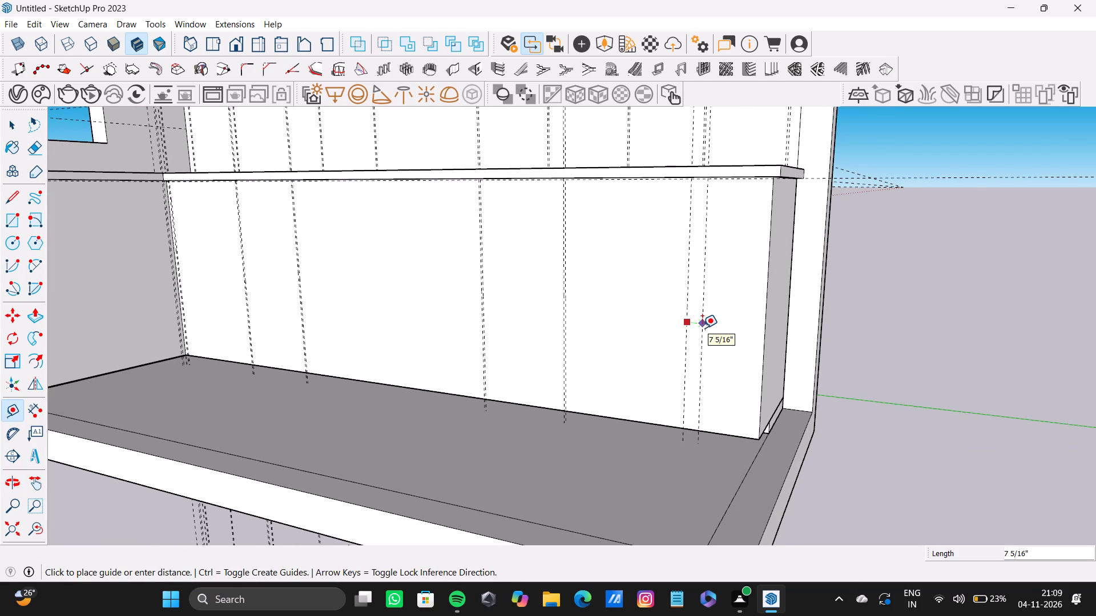
pyautogui.write('0.9"')
pyautogui.press('Return')
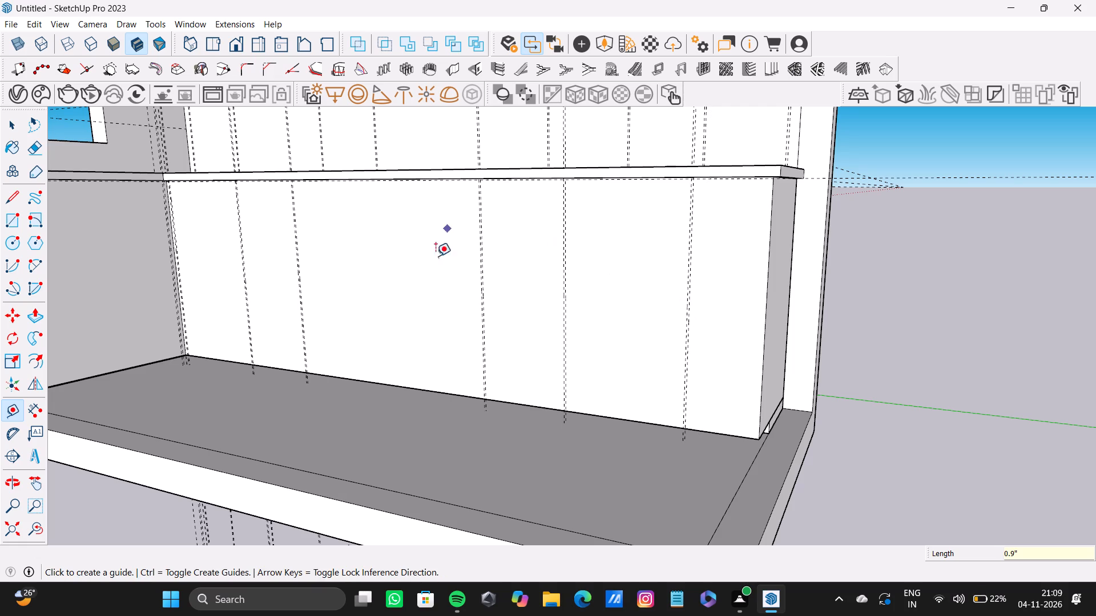
# Place a horizontal guide 0.8" above the bottom edge of the long arm's front.
pyautogui.scroll(12, 587, 433)
pyautogui.moveTo(608, 385); pyautogui.dragTo(406, 358, button='middle')
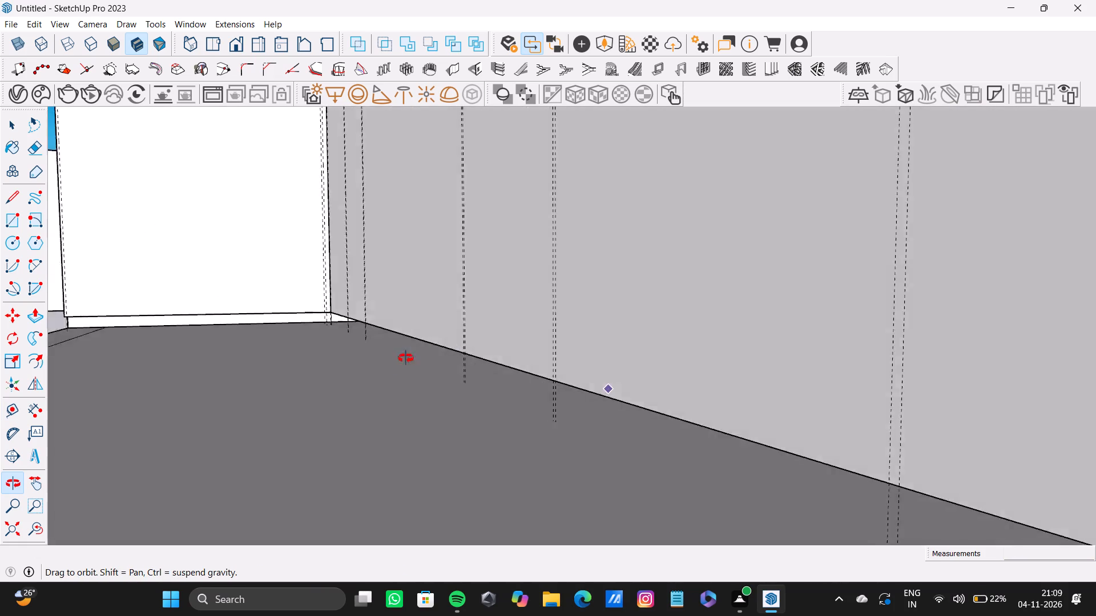
pyautogui.moveTo(406, 358); pyautogui.dragTo(602, 411, button='middle')
pyautogui.scroll(-4, 545, 345)
pyautogui.keyDown('shift'); pyautogui.moveTo(545, 343); pyautogui.dragTo(338, 412, button='middle'); pyautogui.keyUp('shift')
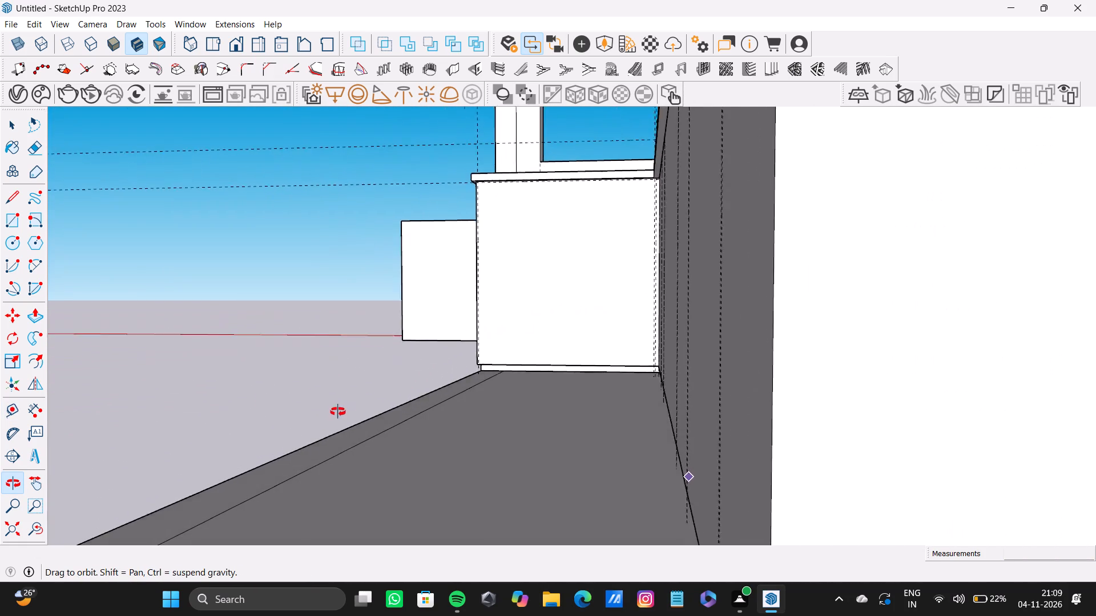
pyautogui.keyDown('shift'); pyautogui.moveTo(338, 412); pyautogui.dragTo(786, 472, button='middle'); pyautogui.keyUp('shift')
pyautogui.scroll(4, 544, 400)
pyautogui.scroll(-10, 543, 396)
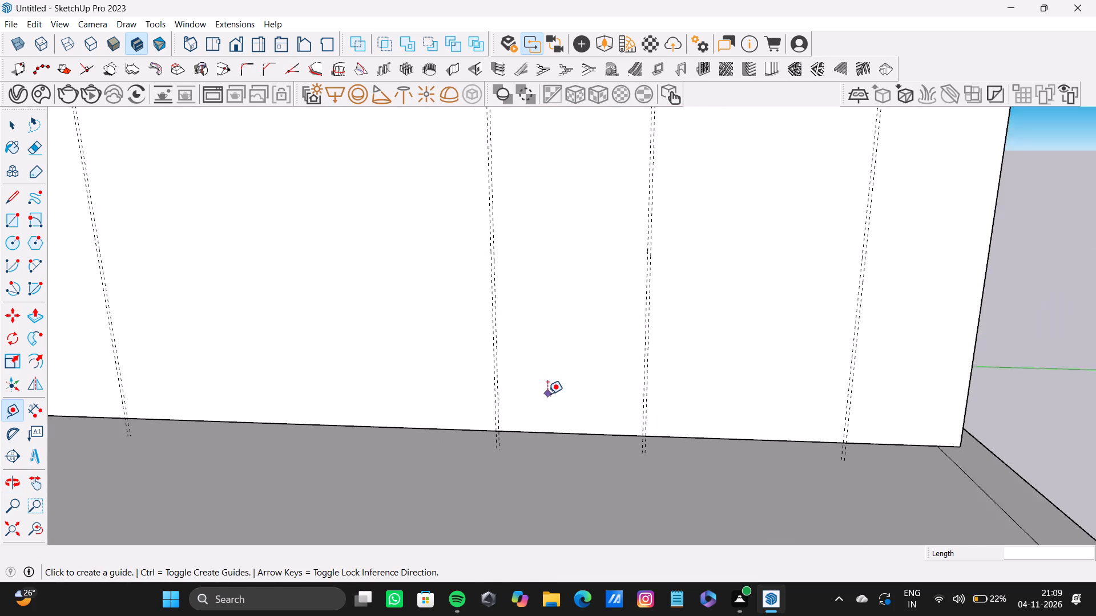
pyautogui.scroll(-9, 547, 394)
pyautogui.keyDown('shift'); pyautogui.moveTo(550, 392); pyautogui.dragTo(513, 268, button='middle'); pyautogui.keyUp('shift')
pyautogui.scroll(14, 413, 335)
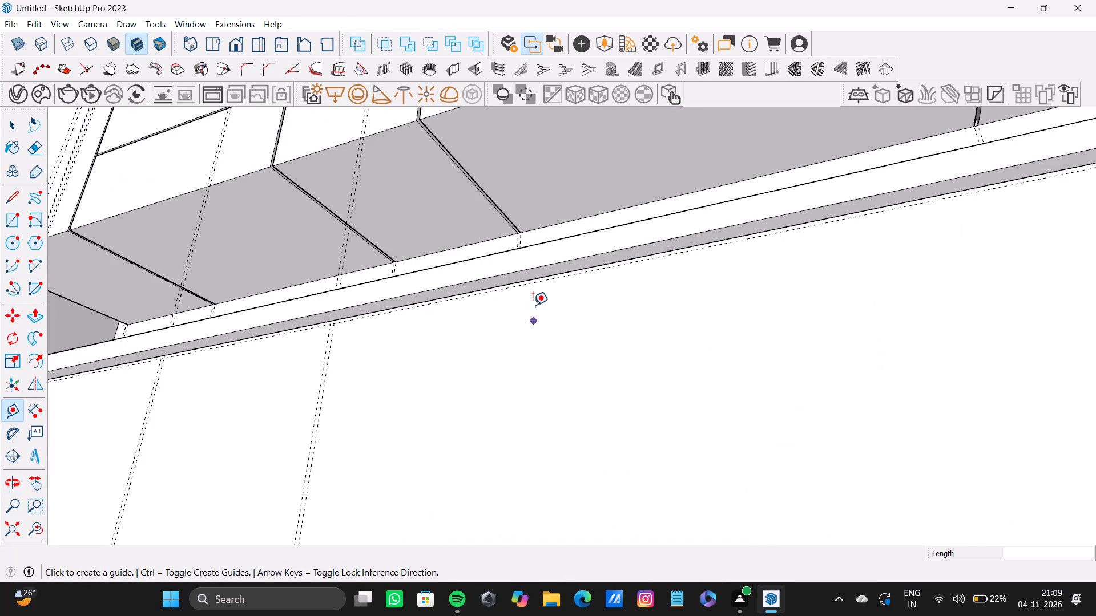
pyautogui.scroll(-16, 531, 294)
pyautogui.keyDown('shift'); pyautogui.moveTo(591, 343); pyautogui.dragTo(595, 484, button='middle'); pyautogui.keyUp('shift')
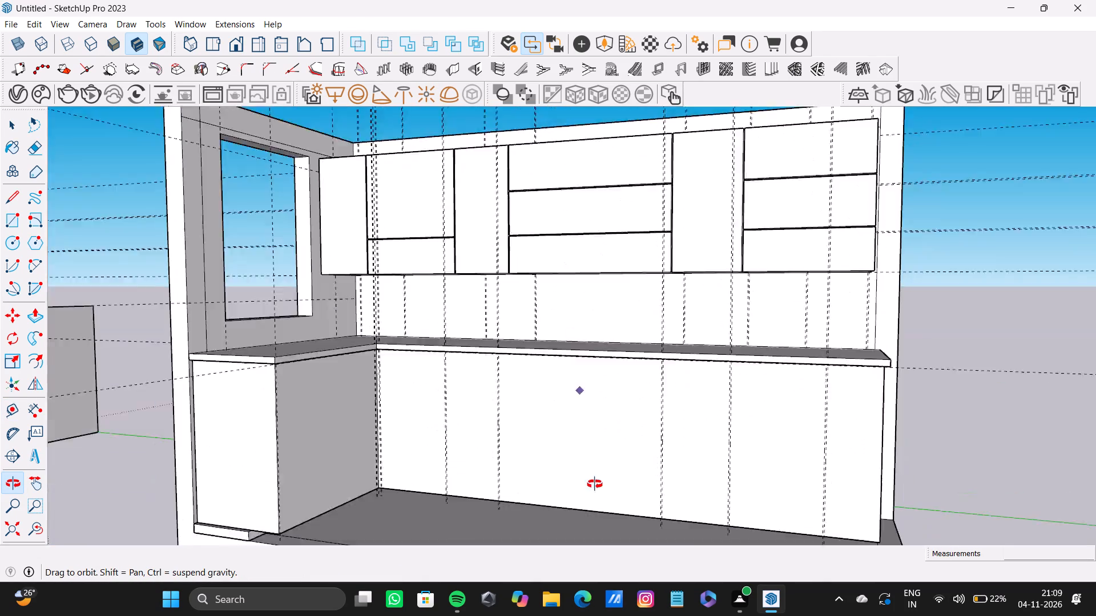
pyautogui.keyDown('shift'); pyautogui.moveTo(595, 484); pyautogui.dragTo(578, 345, button='middle'); pyautogui.keyUp('shift')
pyautogui.scroll(17, 578, 345)
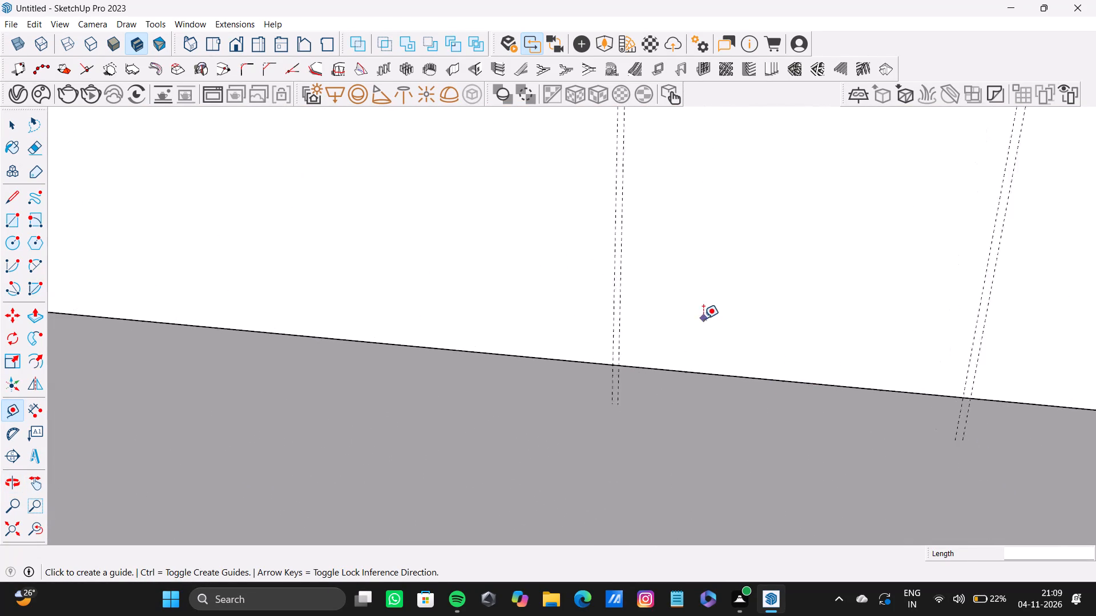
pyautogui.scroll(14, 703, 318)
pyautogui.moveTo(528, 354); pyautogui.dragTo(176, 258, button='middle')
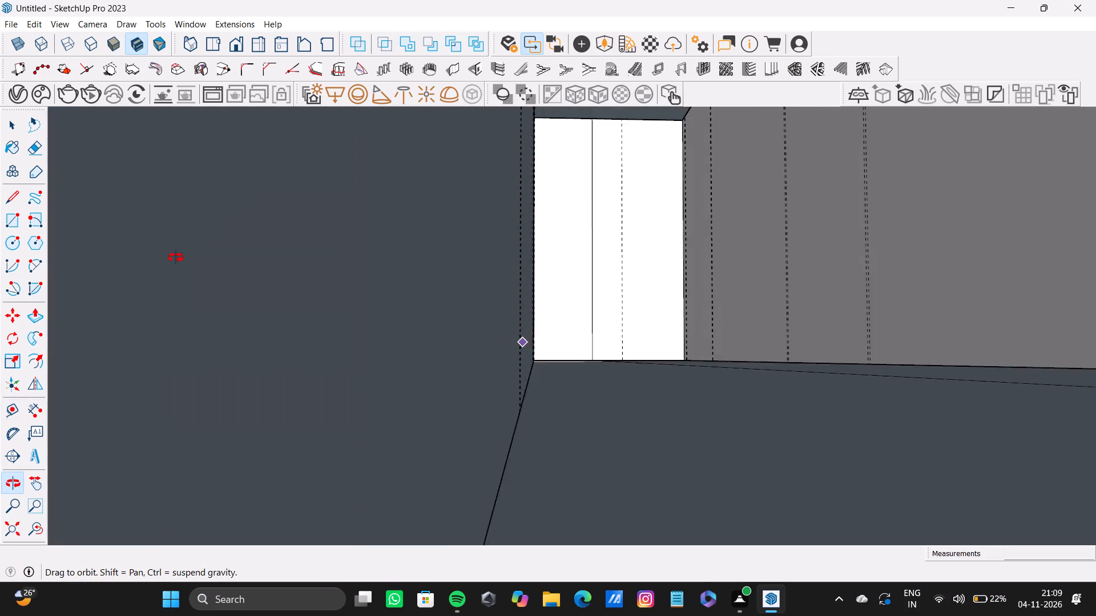
pyautogui.moveTo(176, 258); pyautogui.dragTo(208, 300, button='middle')
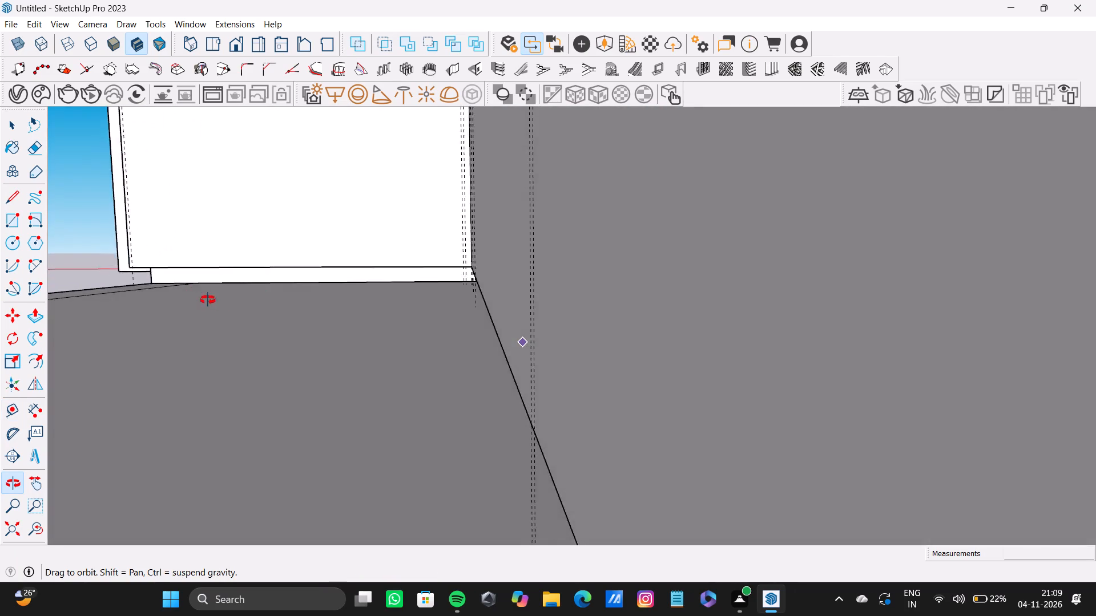
pyautogui.moveTo(208, 300); pyautogui.dragTo(815, 388, button='middle')
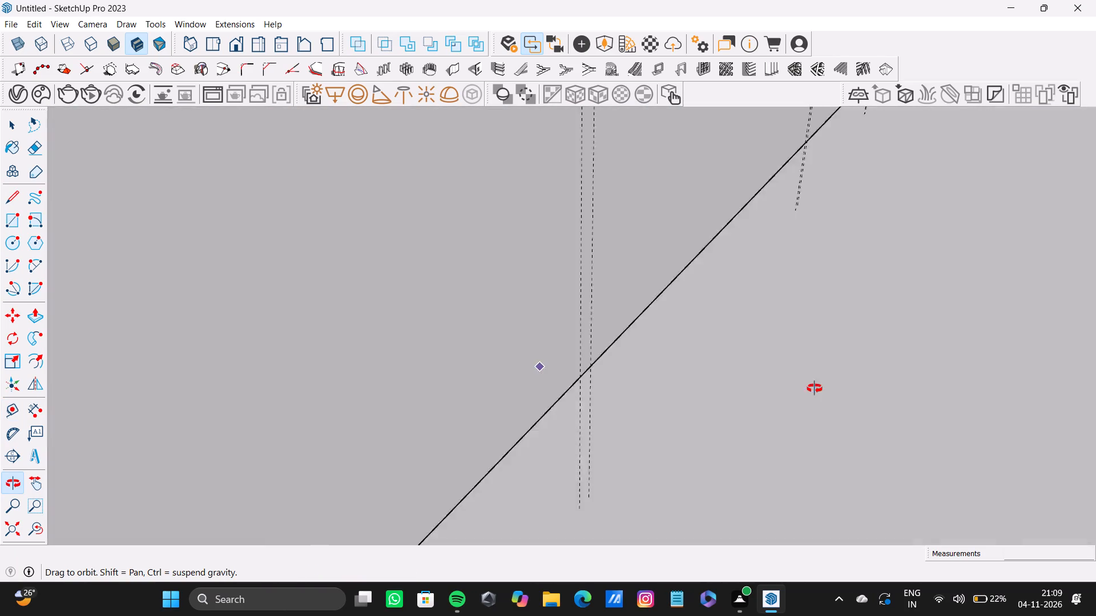
pyautogui.moveTo(815, 388); pyautogui.dragTo(600, 371, button='middle')
pyautogui.scroll(5, 576, 392)
pyautogui.click(583, 414)
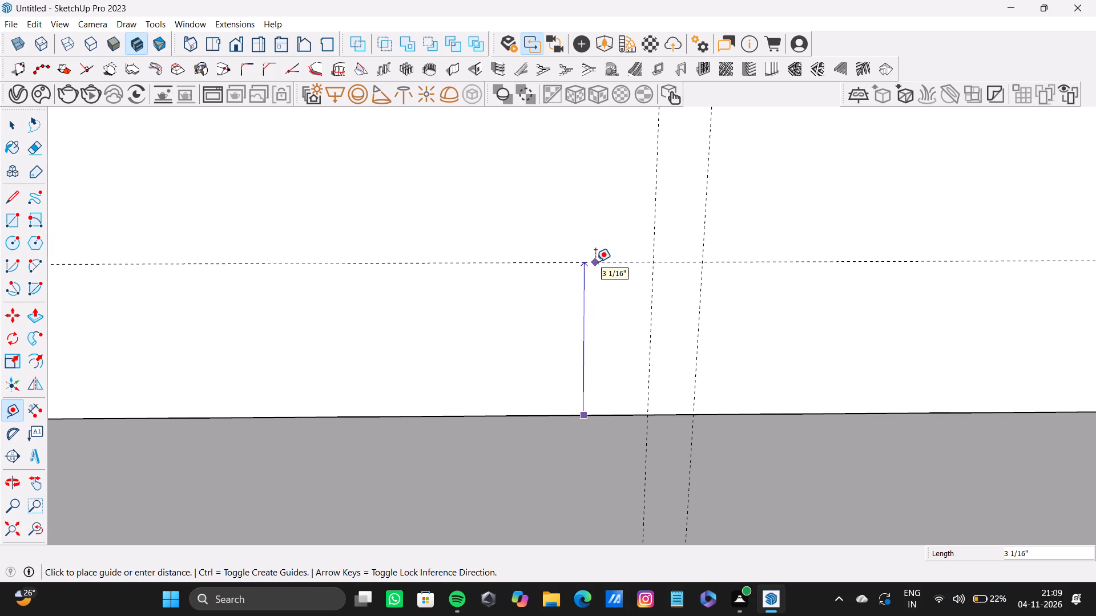
pyautogui.press('0')
pyautogui.press('.')
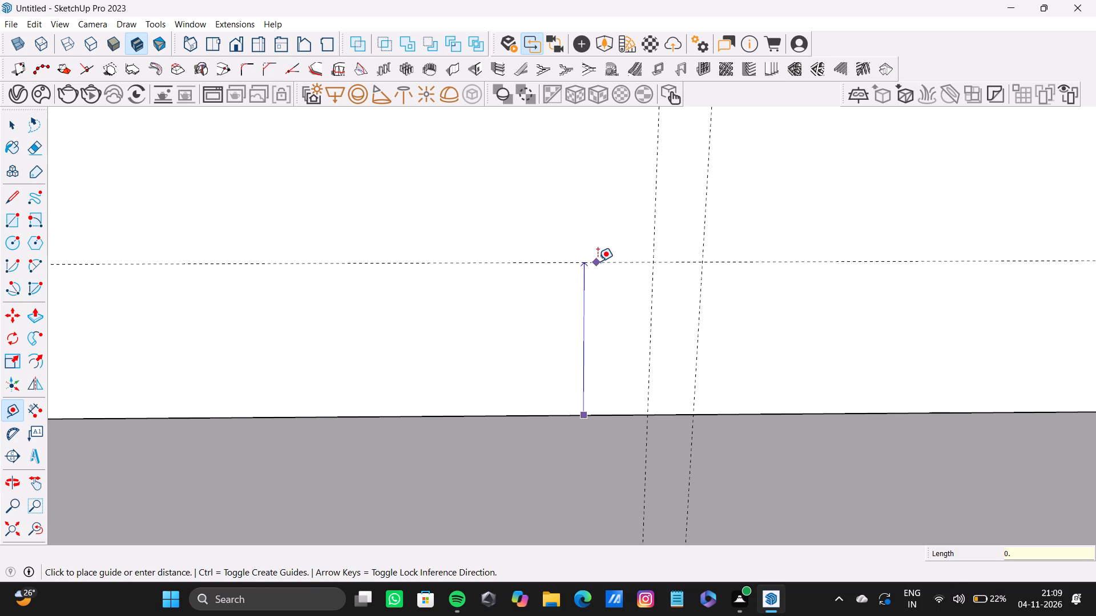
pyautogui.press('8')
pyautogui.hotkey('shift', '"')
pyautogui.press('Return')
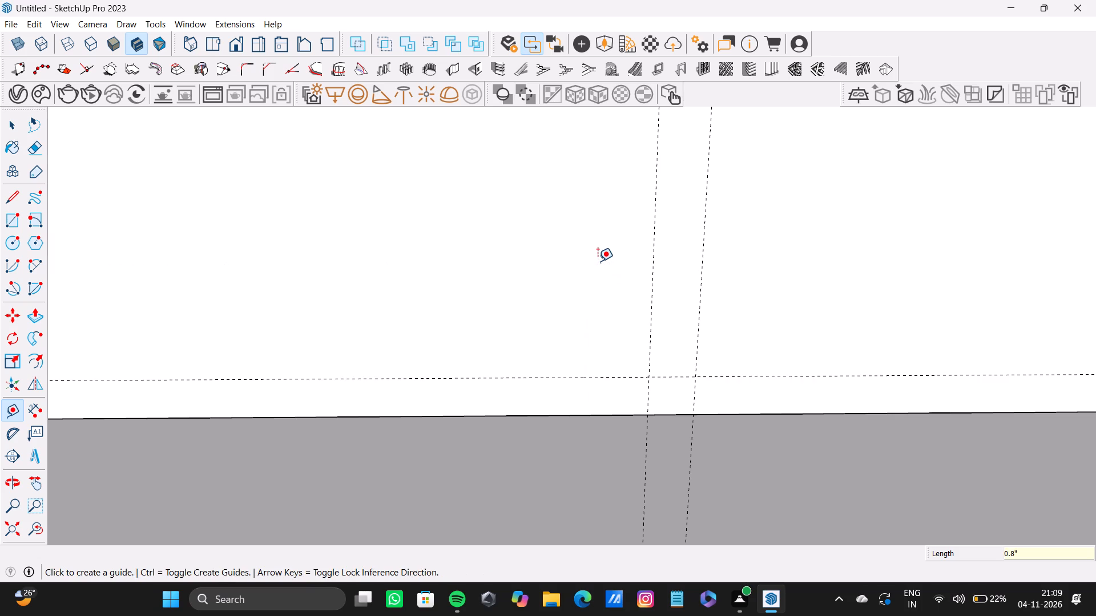
pyautogui.press('space')
# Place a horizontal guide about 2' 7" below the guide under the countertop on the long arm's front.
pyautogui.moveTo(17, 533); pyautogui.dragTo(17, 527)
pyautogui.moveTo(698, 246); pyautogui.dragTo(820, 246, button='middle')
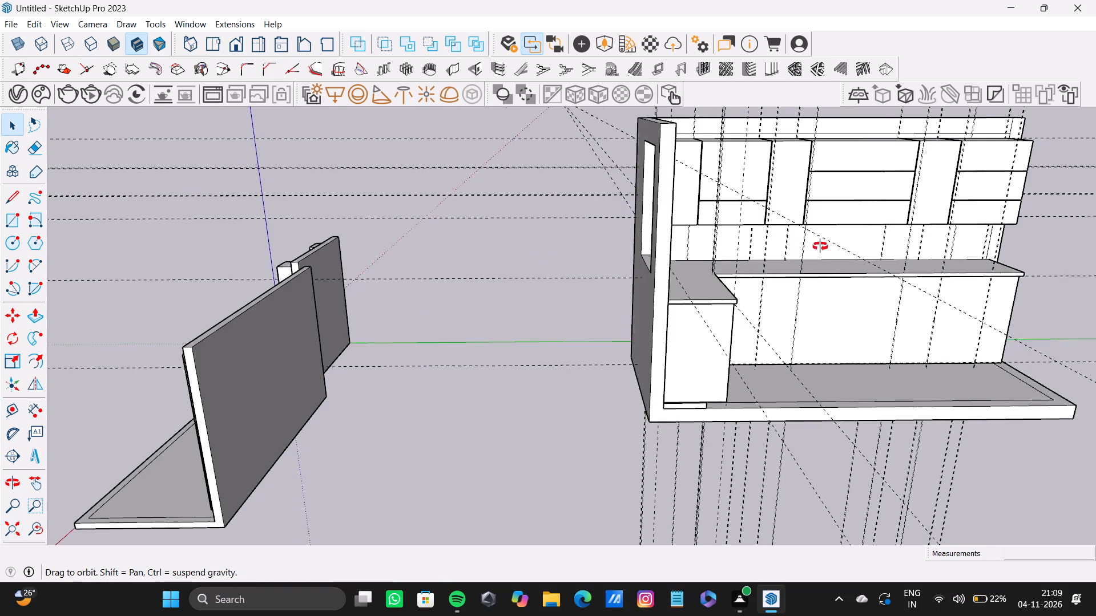
pyautogui.moveTo(820, 246); pyautogui.dragTo(464, 259, button='middle')
pyautogui.scroll(6, 761, 378)
pyautogui.keyDown('shift'); pyautogui.moveTo(763, 377); pyautogui.dragTo(688, 290, button='middle'); pyautogui.keyUp('shift')
pyautogui.scroll(5, 640, 246)
pyautogui.keyDown('shift'); pyautogui.moveTo(658, 162); pyautogui.dragTo(497, 197, button='middle'); pyautogui.keyUp('shift')
pyautogui.scroll(4, 822, 224)
pyautogui.keyDown('shift'); pyautogui.moveTo(790, 213); pyautogui.dragTo(626, 254, button='middle'); pyautogui.keyUp('shift')
pyautogui.press('t')
pyautogui.scroll(7, 639, 220)
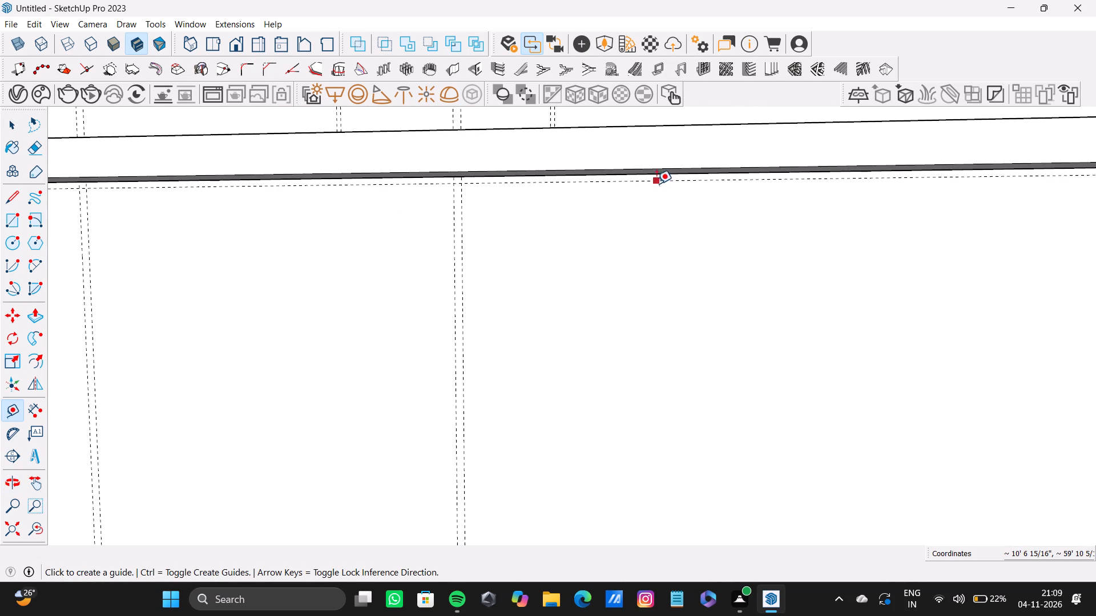
pyautogui.click(658, 182)
pyautogui.scroll(-14, 696, 270)
pyautogui.keyDown('shift'); pyautogui.moveTo(743, 351); pyautogui.dragTo(490, 210, button='middle'); pyautogui.keyUp('shift')
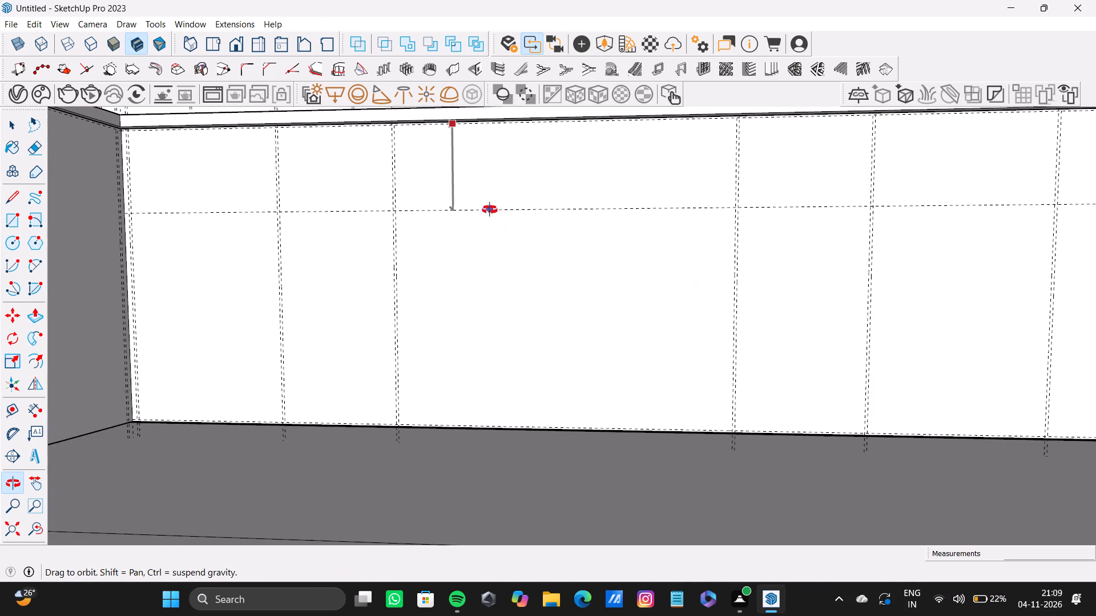
pyautogui.keyDown('shift'); pyautogui.moveTo(490, 210); pyautogui.dragTo(488, 210, button='middle'); pyautogui.keyUp('shift')
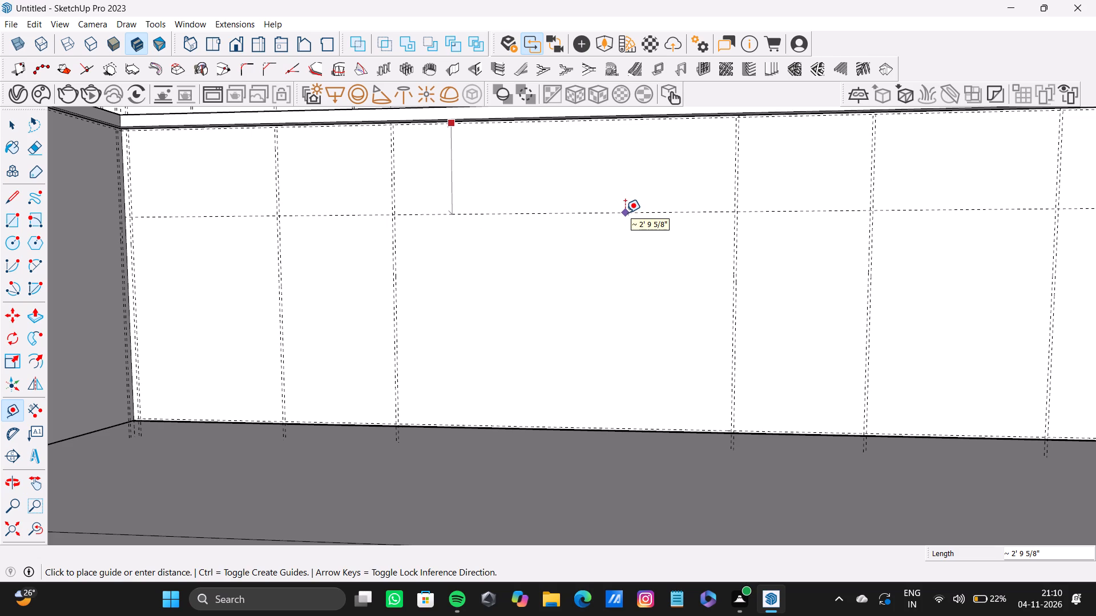
pyautogui.doubleClick(633, 206)
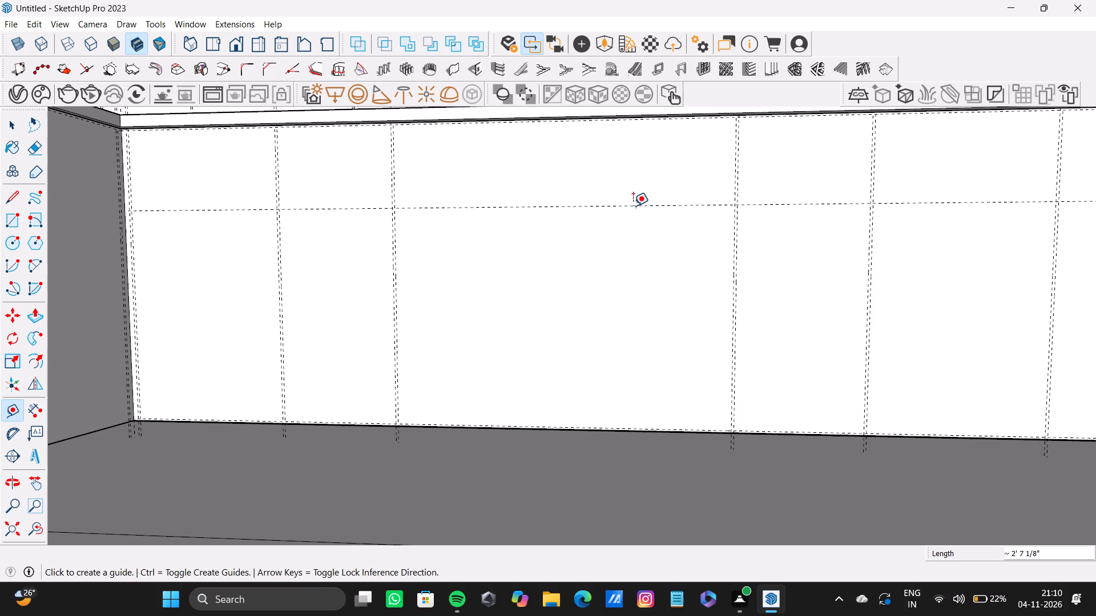
# Offset a second horizontal guide 0.6" from the new upper horizontal guide to form a pair.
pyautogui.write('0.6"')
pyautogui.press('Return')
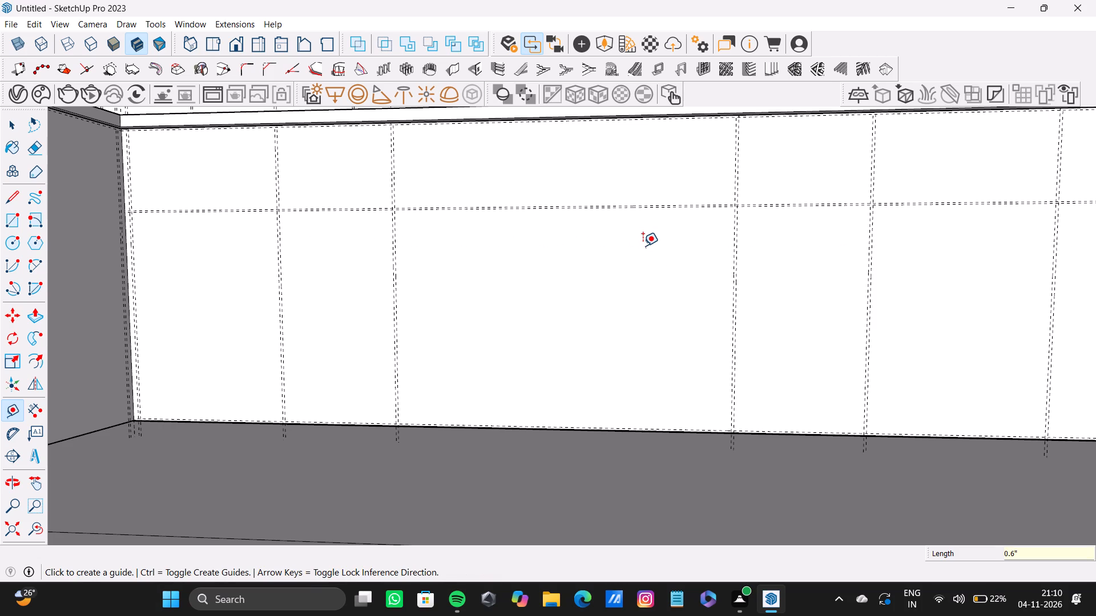
# Place a horizontal guide about 3' 7/8" below the upper horizontal pair on the long arm's front.
pyautogui.scroll(7, 647, 222)
pyautogui.click(650, 193)
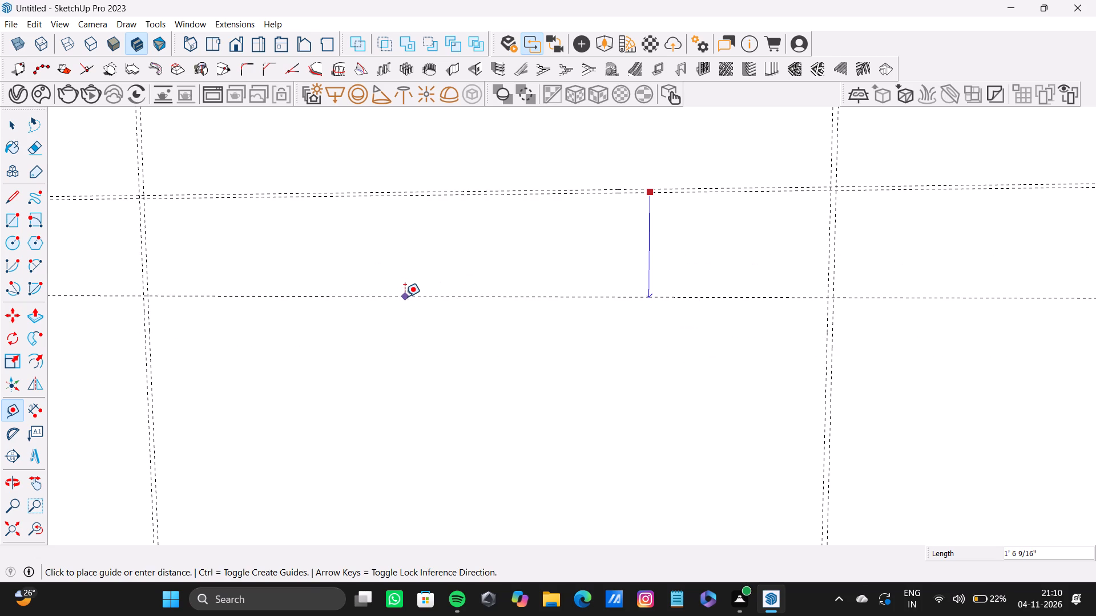
pyautogui.scroll(-12, 493, 298)
pyautogui.moveTo(522, 350); pyautogui.dragTo(457, 356, button='middle')
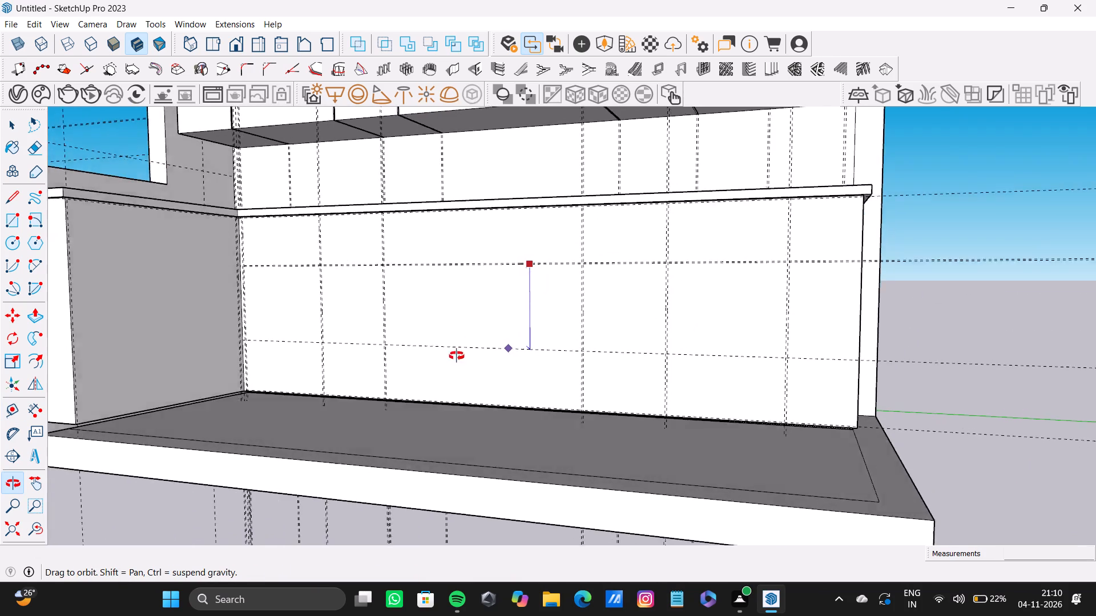
pyautogui.moveTo(457, 356); pyautogui.dragTo(442, 388, button='middle')
pyautogui.scroll(5, 461, 347)
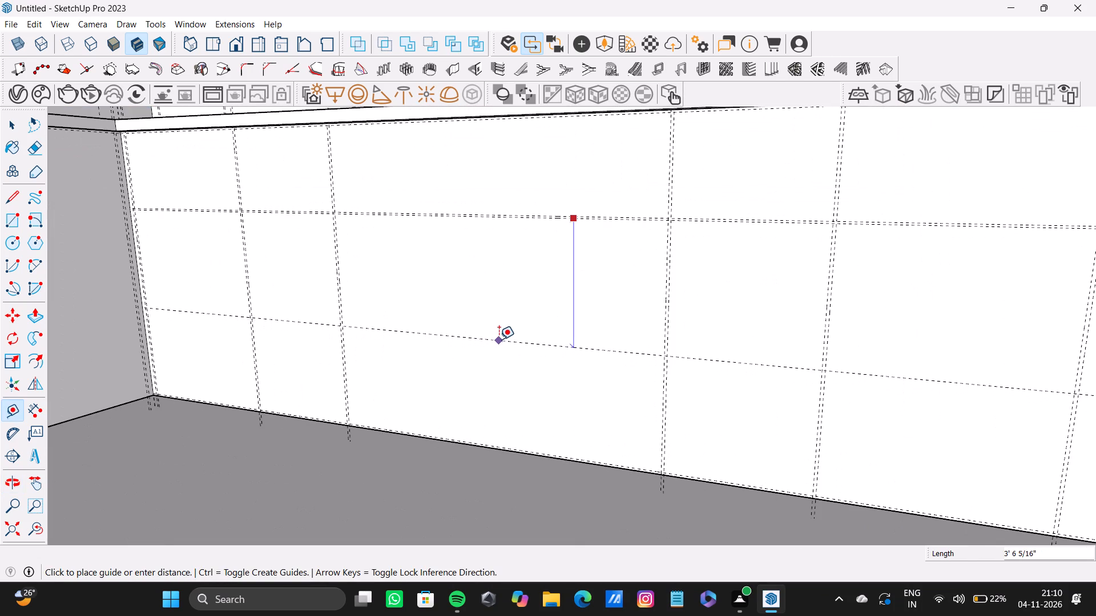
pyautogui.click(496, 324)
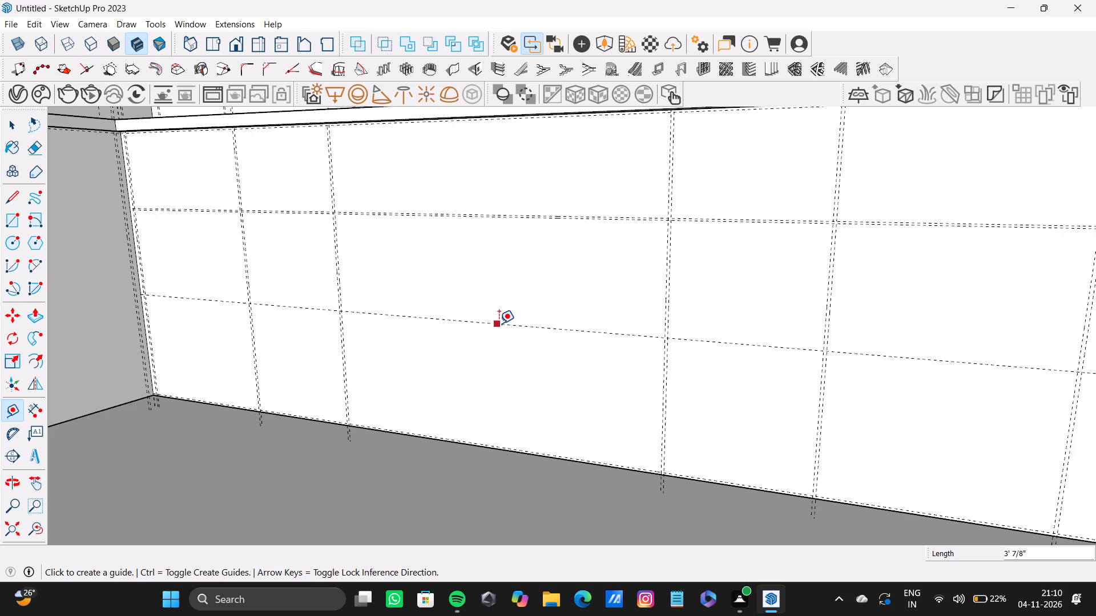
# Offset another horizontal guide 0.6" from the lower dividing guide to form a second horizontal pair.
pyautogui.click(505, 324)
pyautogui.write('0.6"')
pyautogui.press('Return')
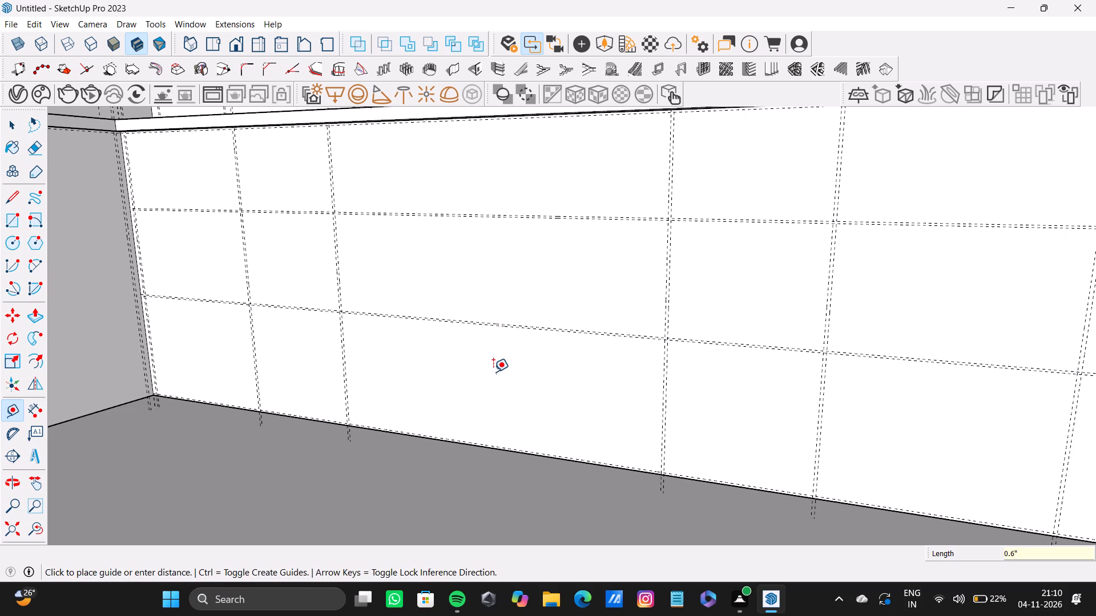
# Start drawing a rectangle for a cabinet front within the guide grid near the inside corner.
pyautogui.scroll(15, 139, 132)
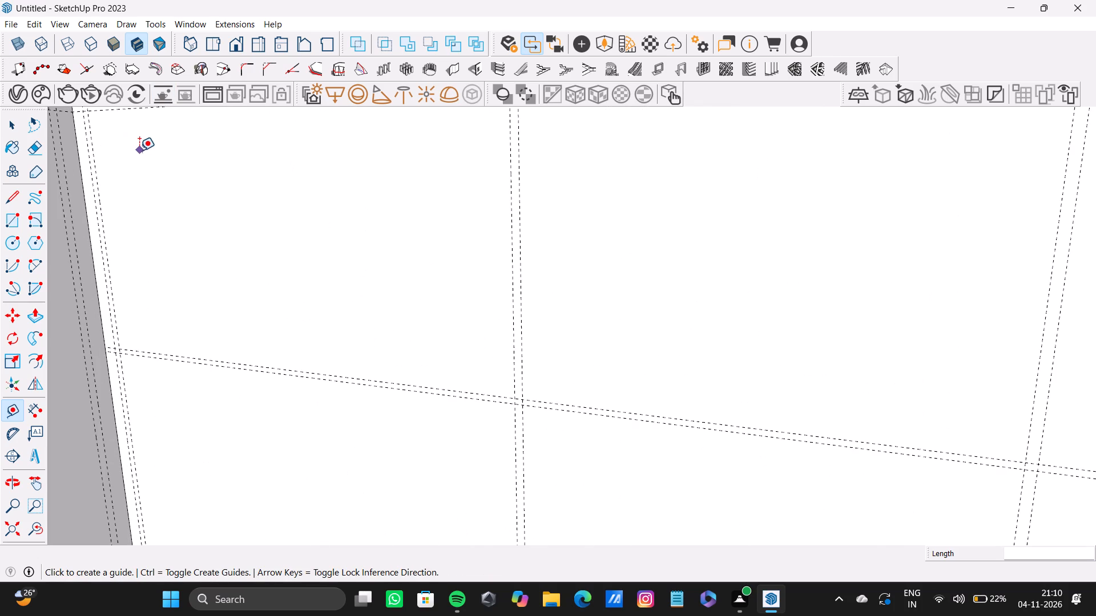
pyautogui.press('space')
pyautogui.press('r')
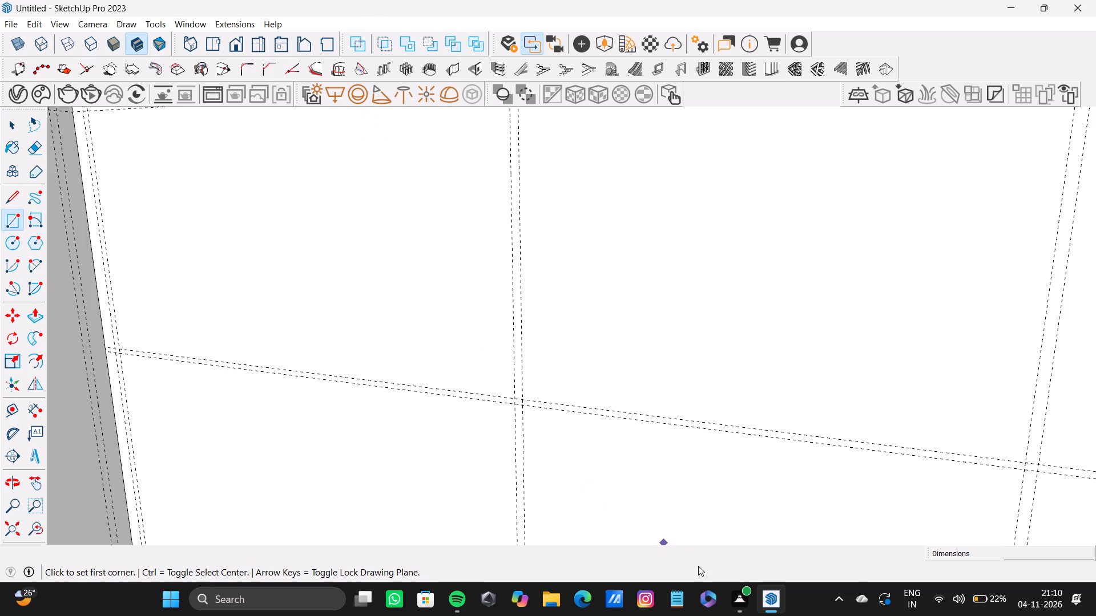
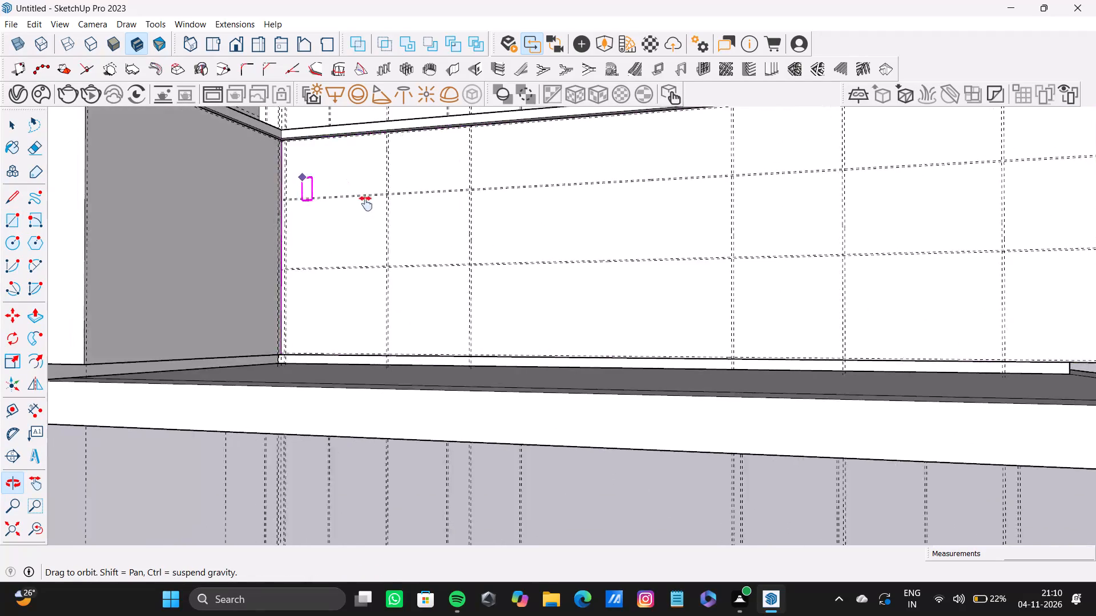
# Draw a full-height cabinet front about 4' 11 13/16" by 9' 6 1/16" between the guides beside the inside corner.
pyautogui.scroll(9, 272, 177)
pyautogui.moveTo(332, 157); pyautogui.dragTo(350, 166, button='middle')
pyautogui.scroll(8, 344, 155)
pyautogui.click(310, 119)
pyautogui.scroll(-7, 456, 219)
pyautogui.moveTo(638, 305); pyautogui.dragTo(460, 39, button='middle')
pyautogui.scroll(-4, 478, 137)
pyautogui.scroll(1, 483, 196)
pyautogui.moveTo(483, 202); pyautogui.dragTo(438, 242, button='middle')
pyautogui.scroll(3, 482, 372)
pyautogui.moveTo(530, 435); pyautogui.dragTo(485, 294, button='middle')
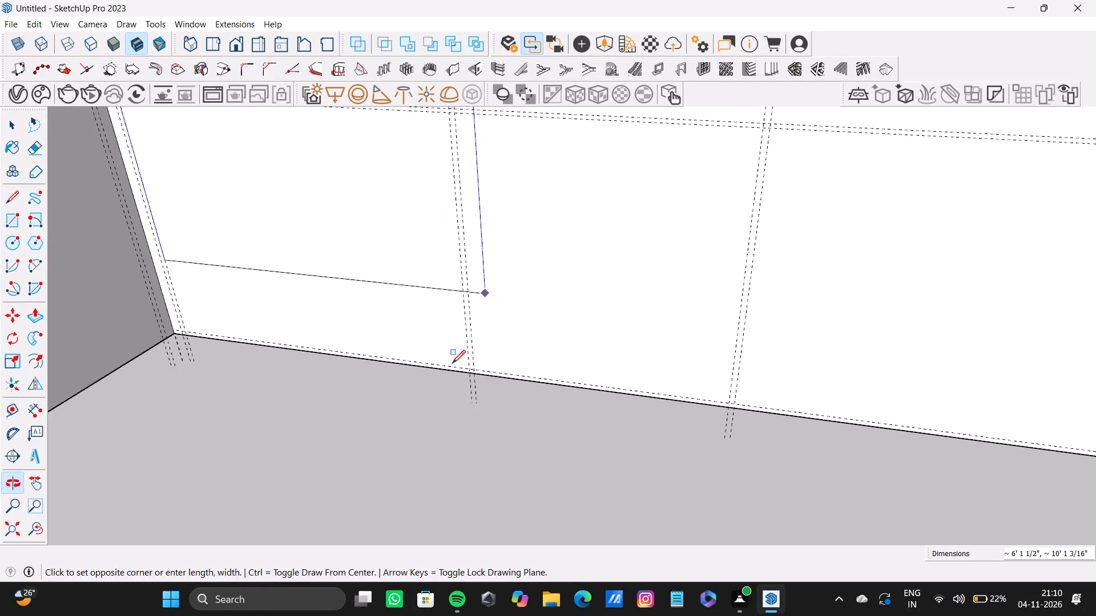
pyautogui.scroll(6, 448, 393)
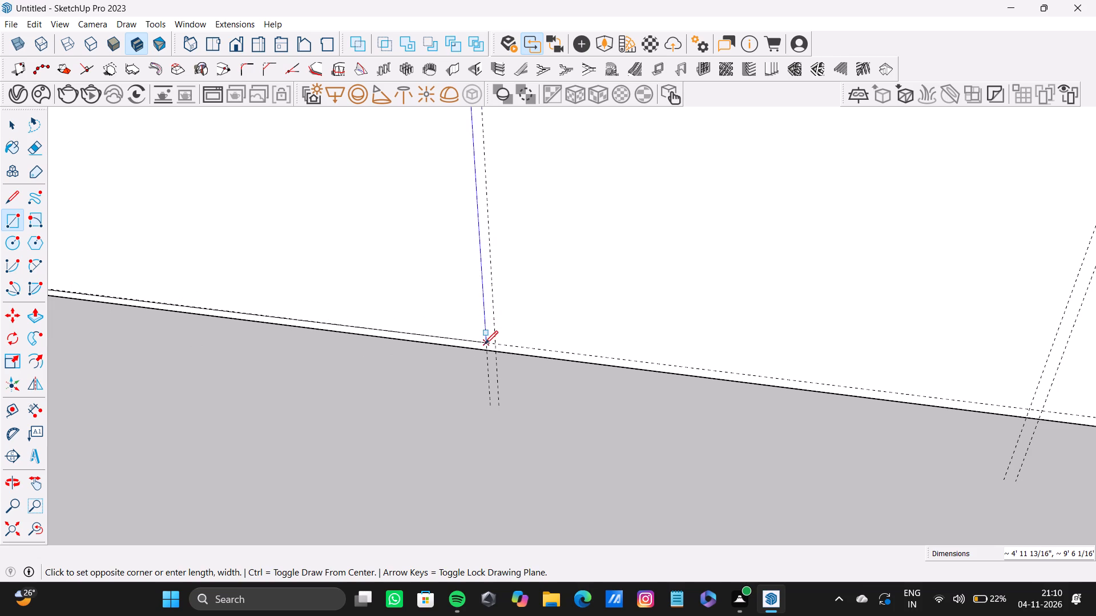
pyautogui.click(485, 344)
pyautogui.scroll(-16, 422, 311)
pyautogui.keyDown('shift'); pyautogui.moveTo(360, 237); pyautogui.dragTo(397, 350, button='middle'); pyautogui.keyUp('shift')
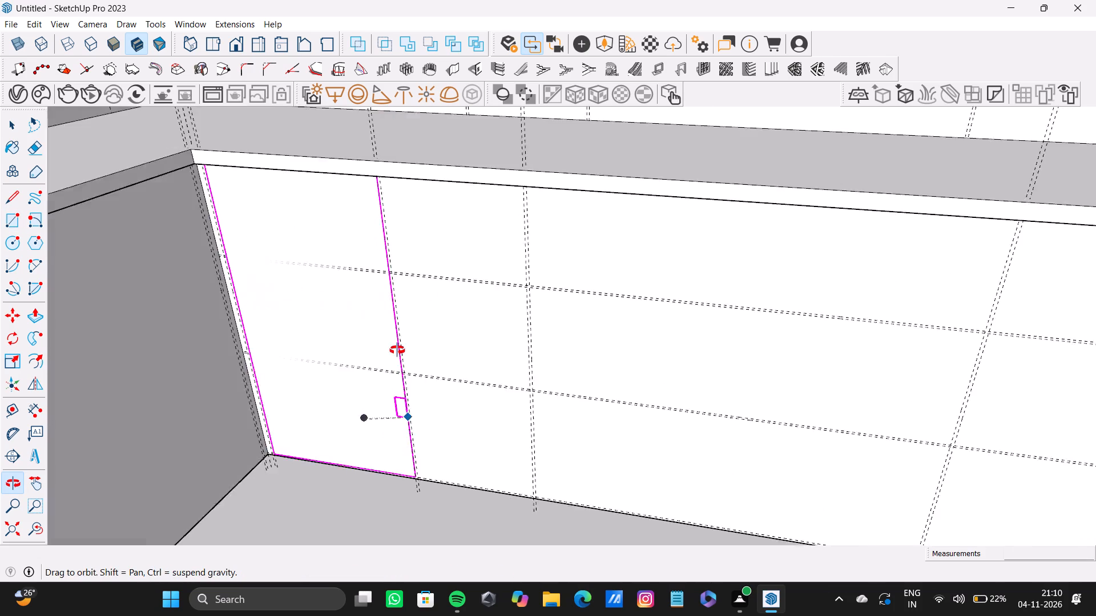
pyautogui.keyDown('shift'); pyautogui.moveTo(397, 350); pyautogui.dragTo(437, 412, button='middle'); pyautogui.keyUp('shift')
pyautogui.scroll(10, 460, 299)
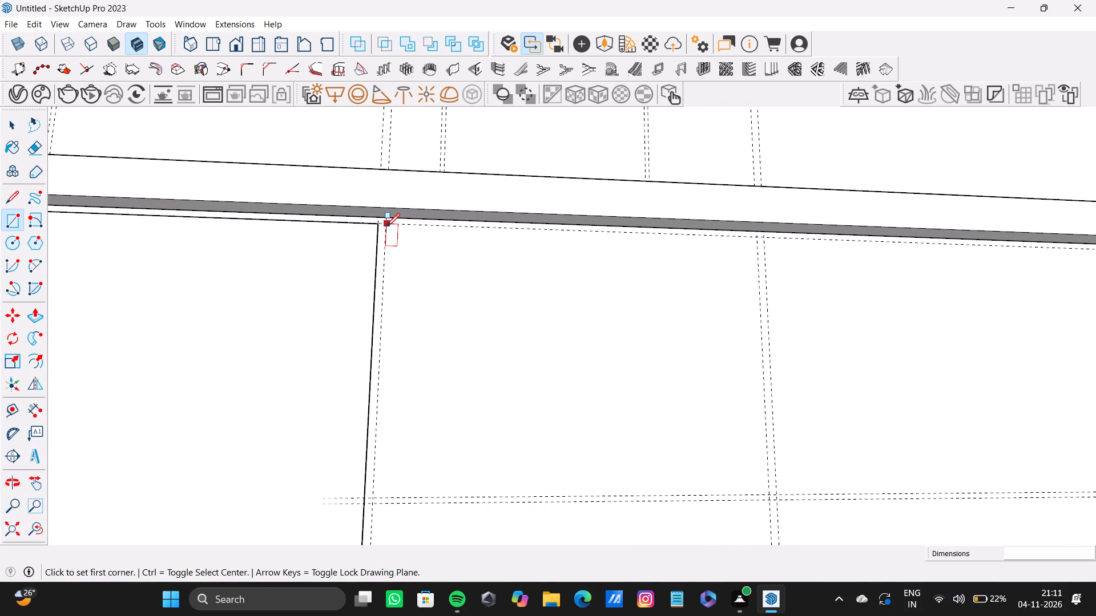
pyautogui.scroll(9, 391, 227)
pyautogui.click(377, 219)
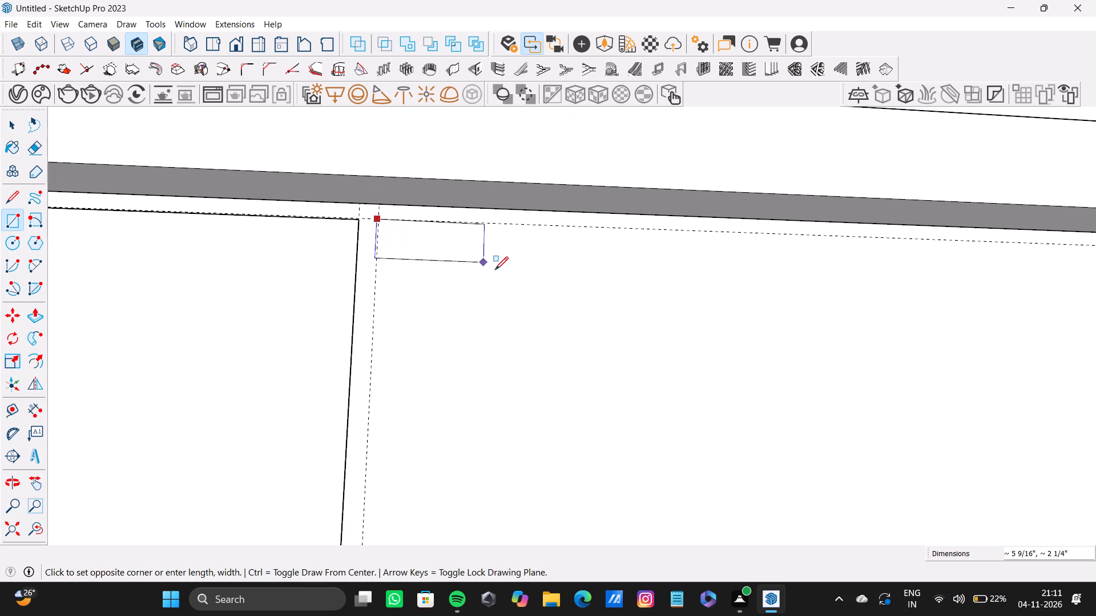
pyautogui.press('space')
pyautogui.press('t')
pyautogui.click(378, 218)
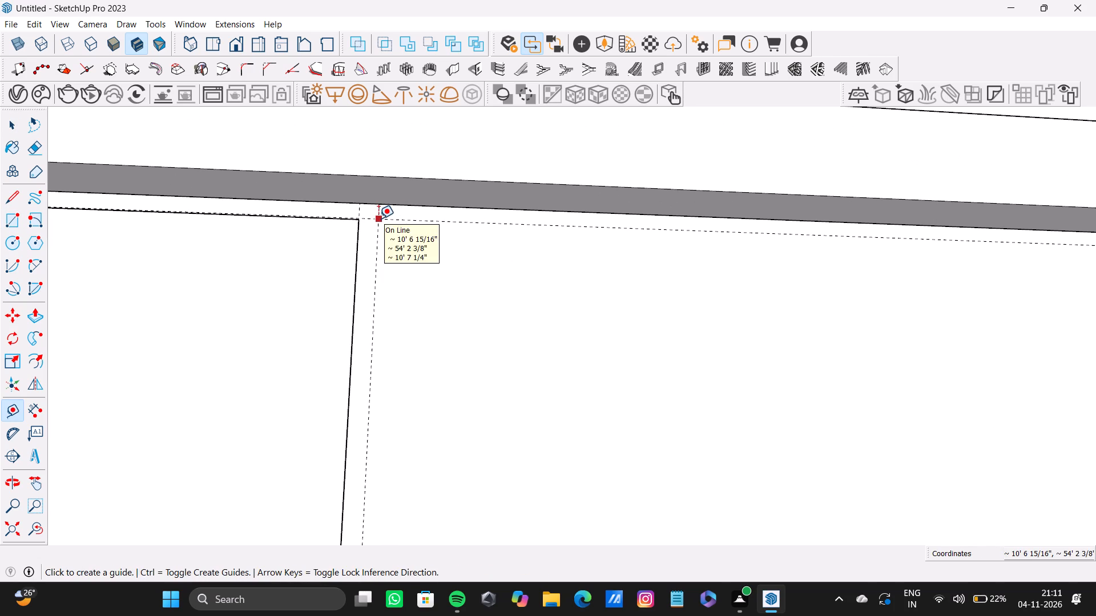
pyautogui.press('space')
# Draw a second full-height front about 3' 9" by 9' 6 1/16" beside the first, between the guide pairs.
pyautogui.press('r')
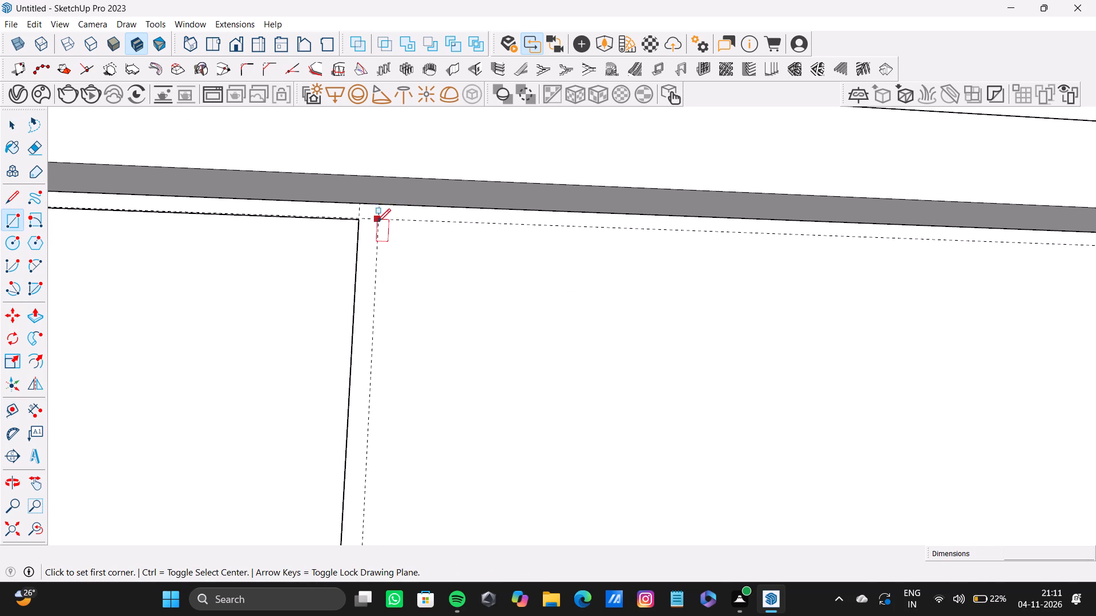
pyautogui.click(378, 218)
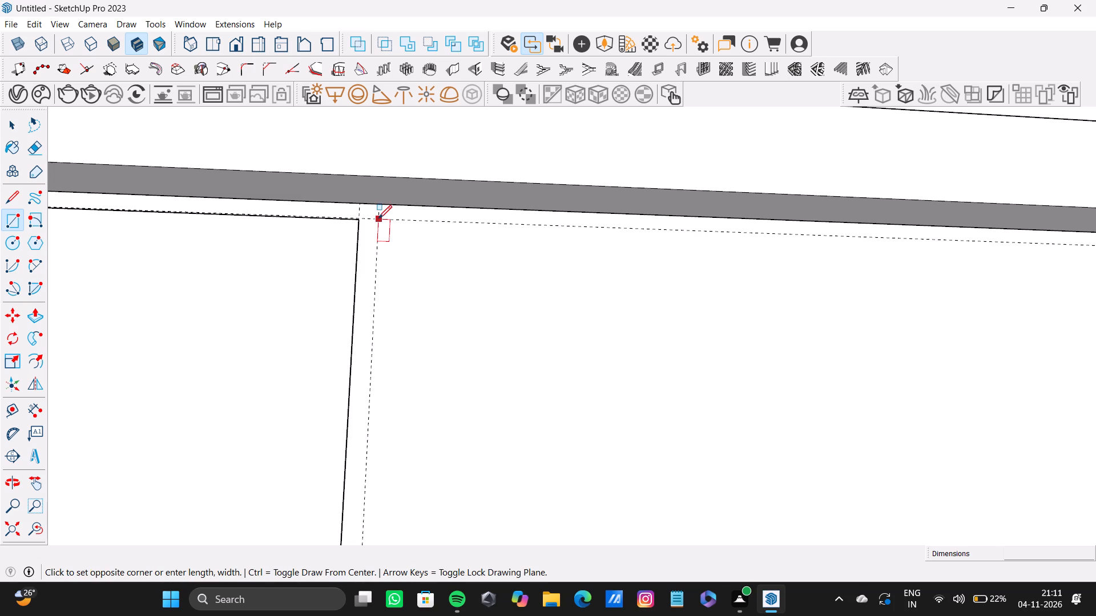
pyautogui.scroll(-13, 593, 386)
pyautogui.keyDown('shift'); pyautogui.moveTo(710, 485); pyautogui.dragTo(456, 228, button='middle'); pyautogui.keyUp('shift')
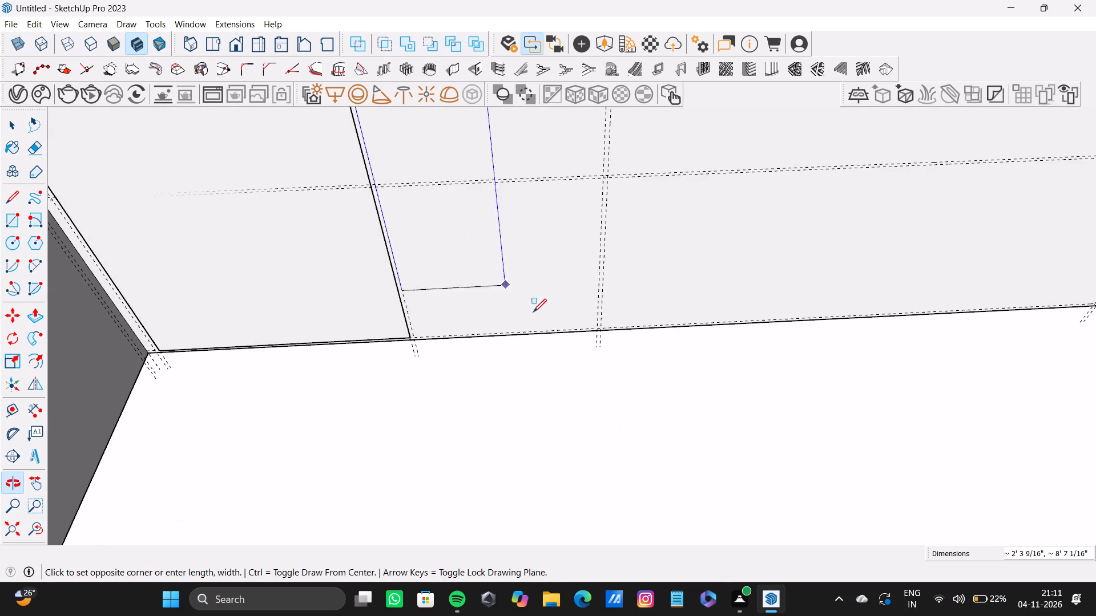
pyautogui.scroll(13, 533, 317)
pyautogui.click(643, 323)
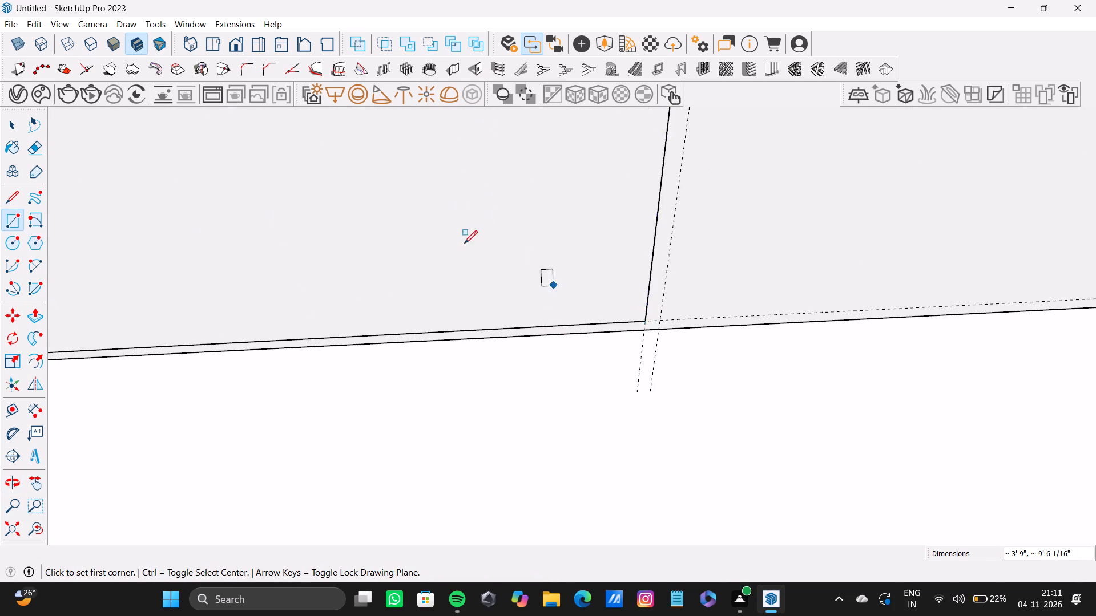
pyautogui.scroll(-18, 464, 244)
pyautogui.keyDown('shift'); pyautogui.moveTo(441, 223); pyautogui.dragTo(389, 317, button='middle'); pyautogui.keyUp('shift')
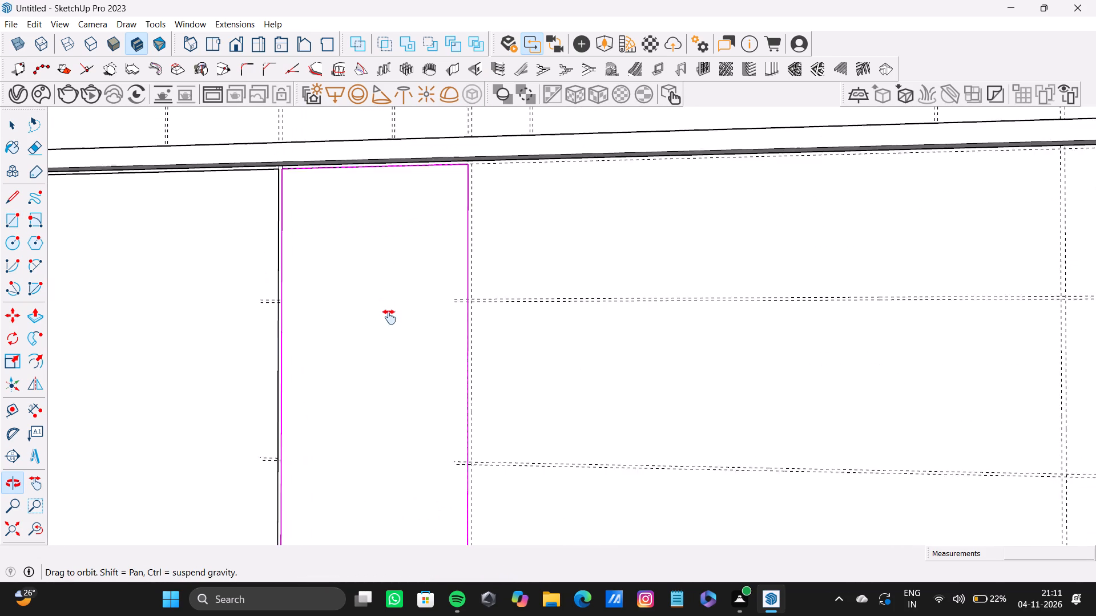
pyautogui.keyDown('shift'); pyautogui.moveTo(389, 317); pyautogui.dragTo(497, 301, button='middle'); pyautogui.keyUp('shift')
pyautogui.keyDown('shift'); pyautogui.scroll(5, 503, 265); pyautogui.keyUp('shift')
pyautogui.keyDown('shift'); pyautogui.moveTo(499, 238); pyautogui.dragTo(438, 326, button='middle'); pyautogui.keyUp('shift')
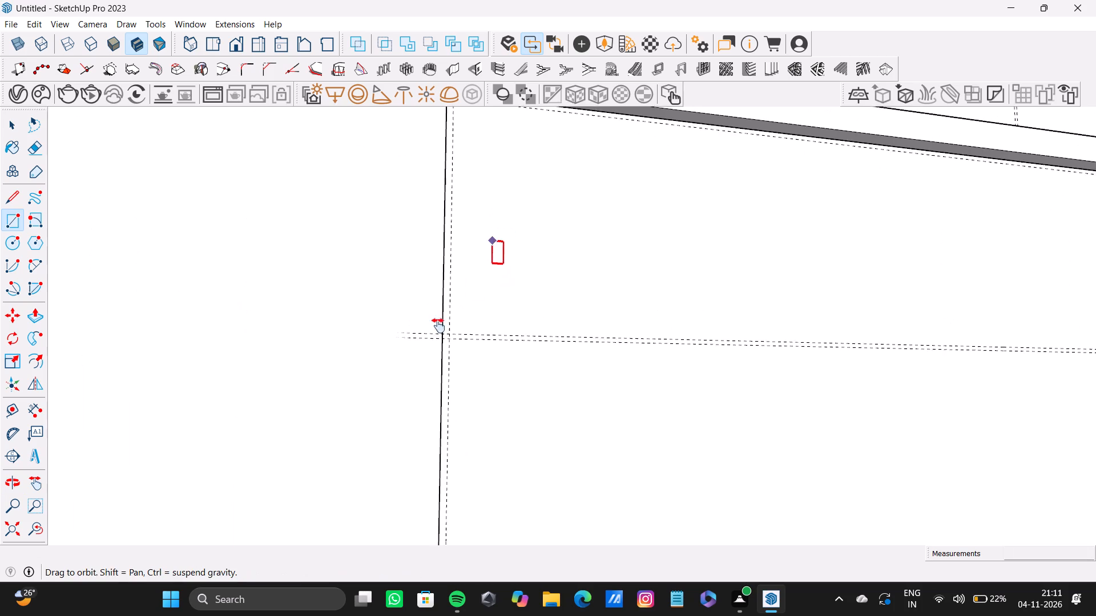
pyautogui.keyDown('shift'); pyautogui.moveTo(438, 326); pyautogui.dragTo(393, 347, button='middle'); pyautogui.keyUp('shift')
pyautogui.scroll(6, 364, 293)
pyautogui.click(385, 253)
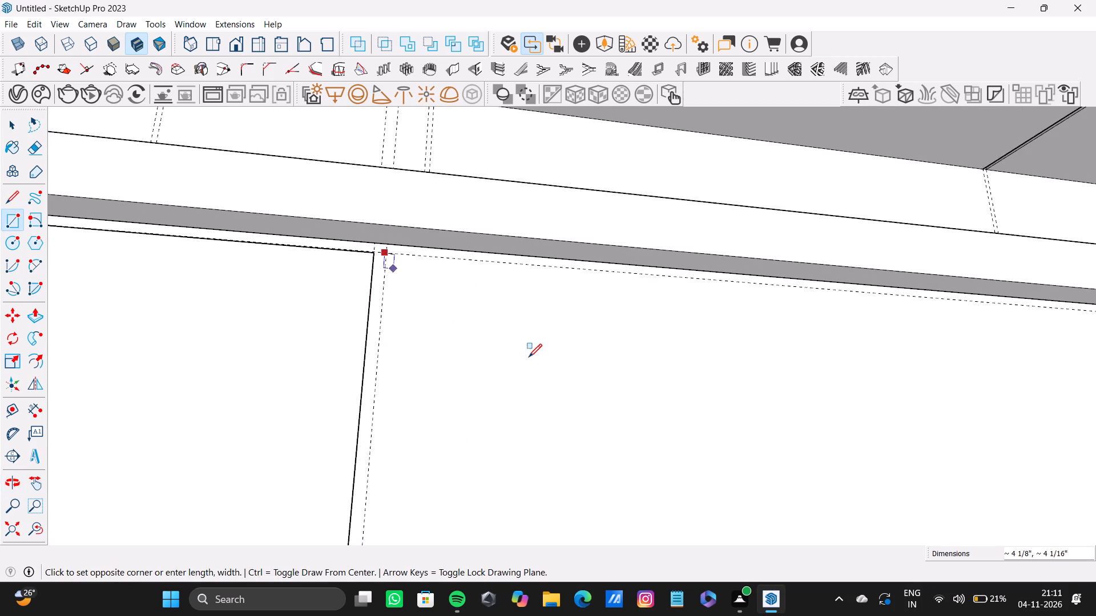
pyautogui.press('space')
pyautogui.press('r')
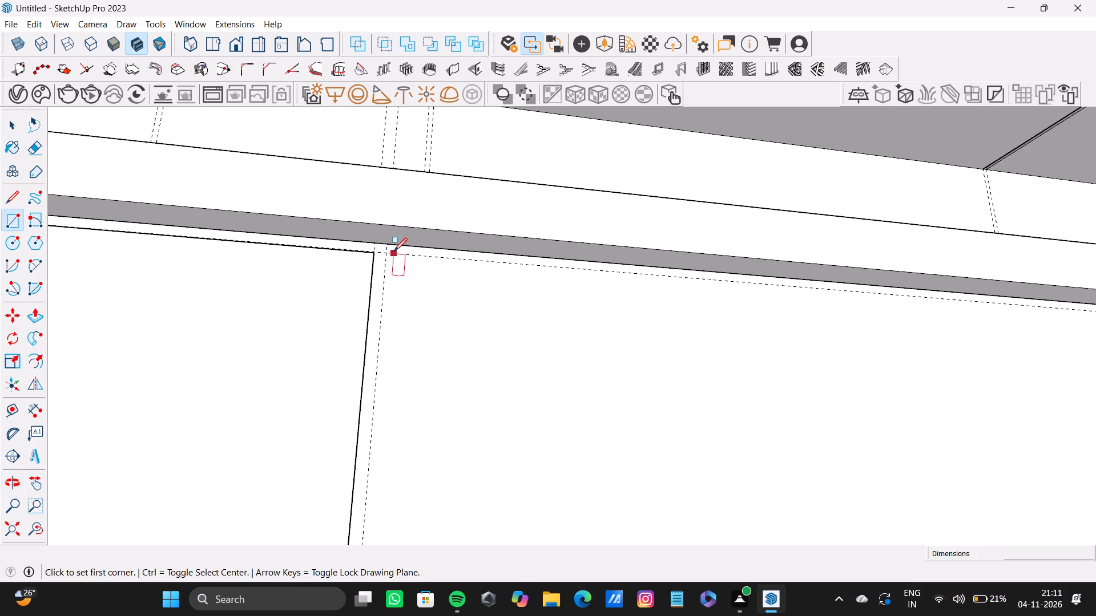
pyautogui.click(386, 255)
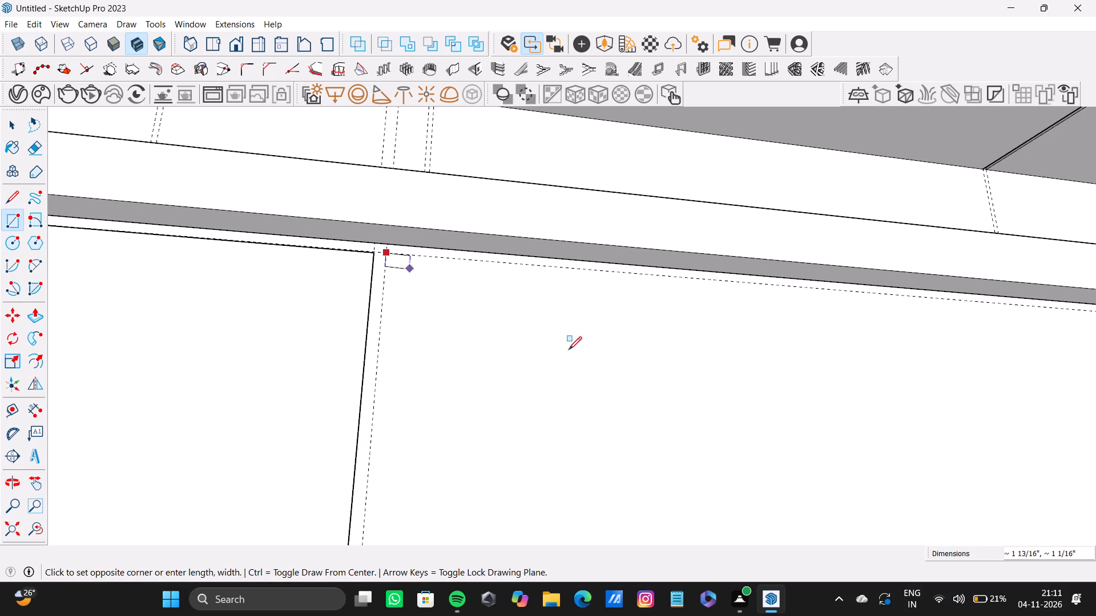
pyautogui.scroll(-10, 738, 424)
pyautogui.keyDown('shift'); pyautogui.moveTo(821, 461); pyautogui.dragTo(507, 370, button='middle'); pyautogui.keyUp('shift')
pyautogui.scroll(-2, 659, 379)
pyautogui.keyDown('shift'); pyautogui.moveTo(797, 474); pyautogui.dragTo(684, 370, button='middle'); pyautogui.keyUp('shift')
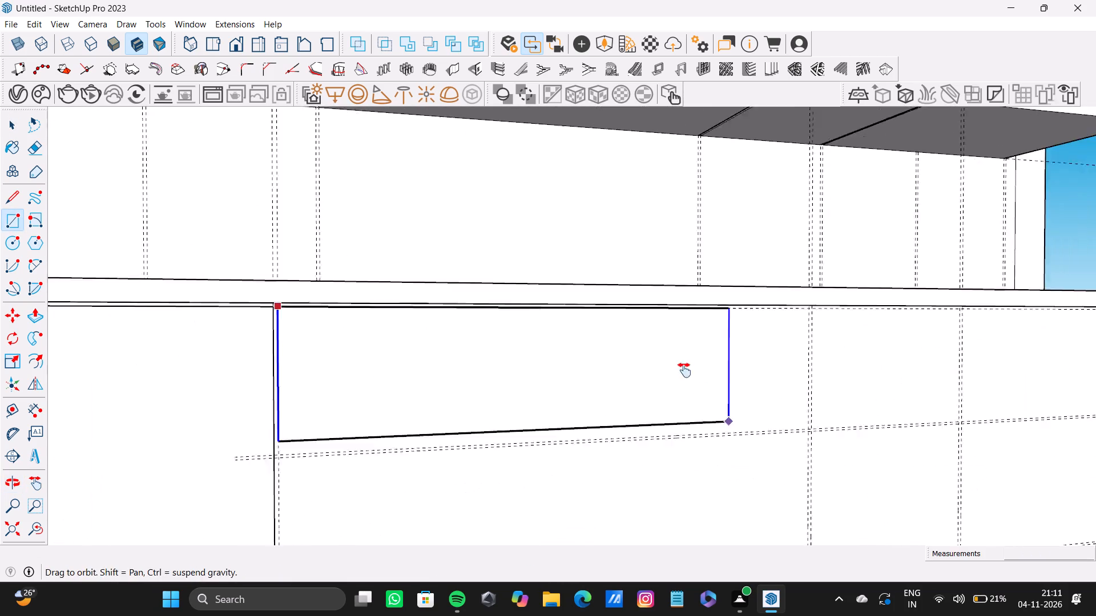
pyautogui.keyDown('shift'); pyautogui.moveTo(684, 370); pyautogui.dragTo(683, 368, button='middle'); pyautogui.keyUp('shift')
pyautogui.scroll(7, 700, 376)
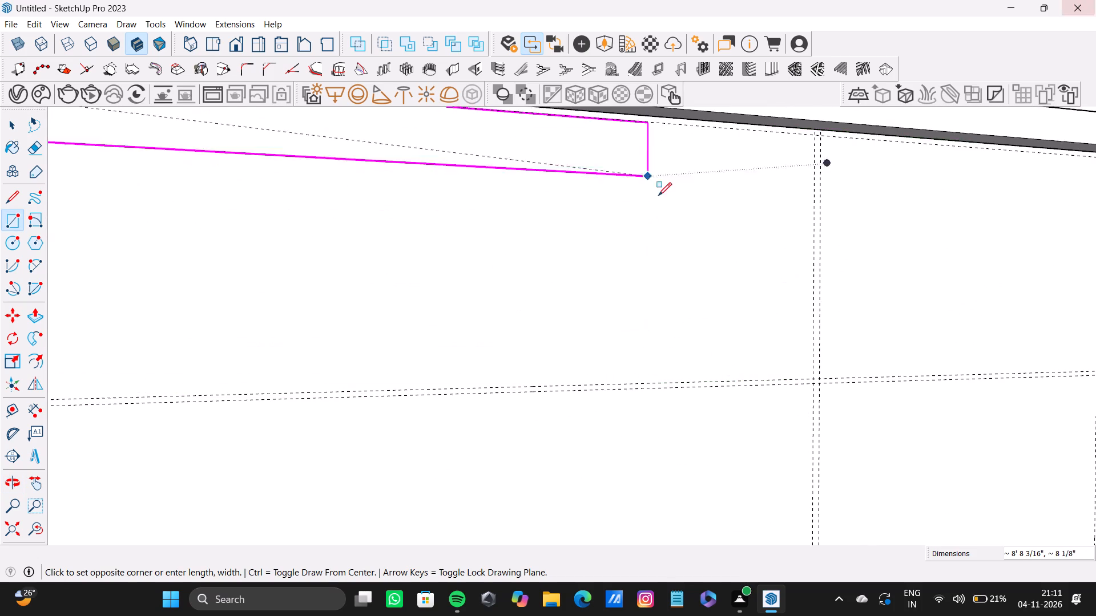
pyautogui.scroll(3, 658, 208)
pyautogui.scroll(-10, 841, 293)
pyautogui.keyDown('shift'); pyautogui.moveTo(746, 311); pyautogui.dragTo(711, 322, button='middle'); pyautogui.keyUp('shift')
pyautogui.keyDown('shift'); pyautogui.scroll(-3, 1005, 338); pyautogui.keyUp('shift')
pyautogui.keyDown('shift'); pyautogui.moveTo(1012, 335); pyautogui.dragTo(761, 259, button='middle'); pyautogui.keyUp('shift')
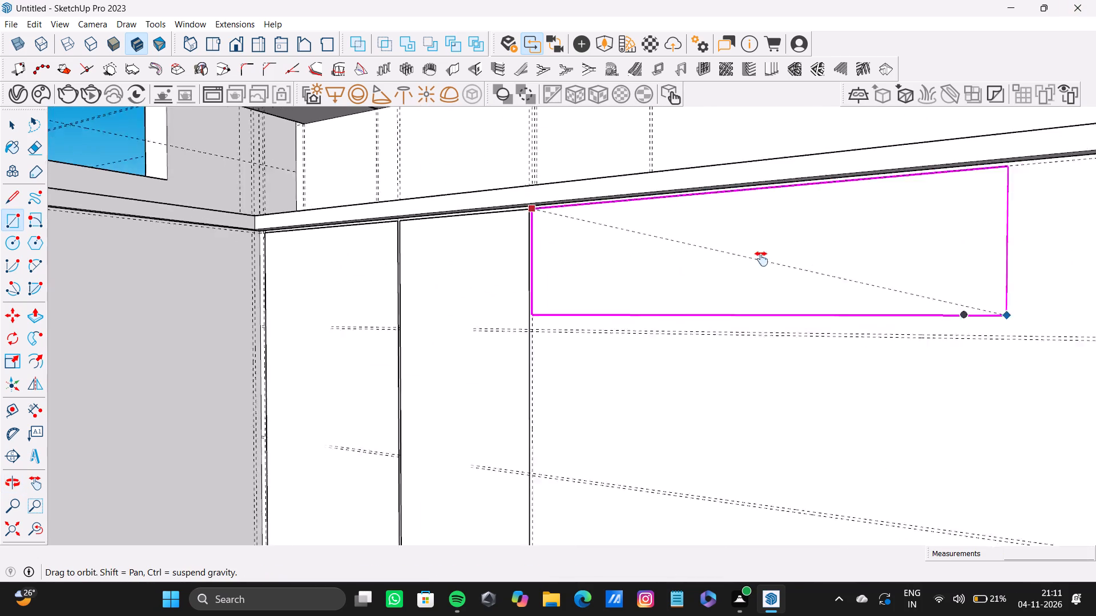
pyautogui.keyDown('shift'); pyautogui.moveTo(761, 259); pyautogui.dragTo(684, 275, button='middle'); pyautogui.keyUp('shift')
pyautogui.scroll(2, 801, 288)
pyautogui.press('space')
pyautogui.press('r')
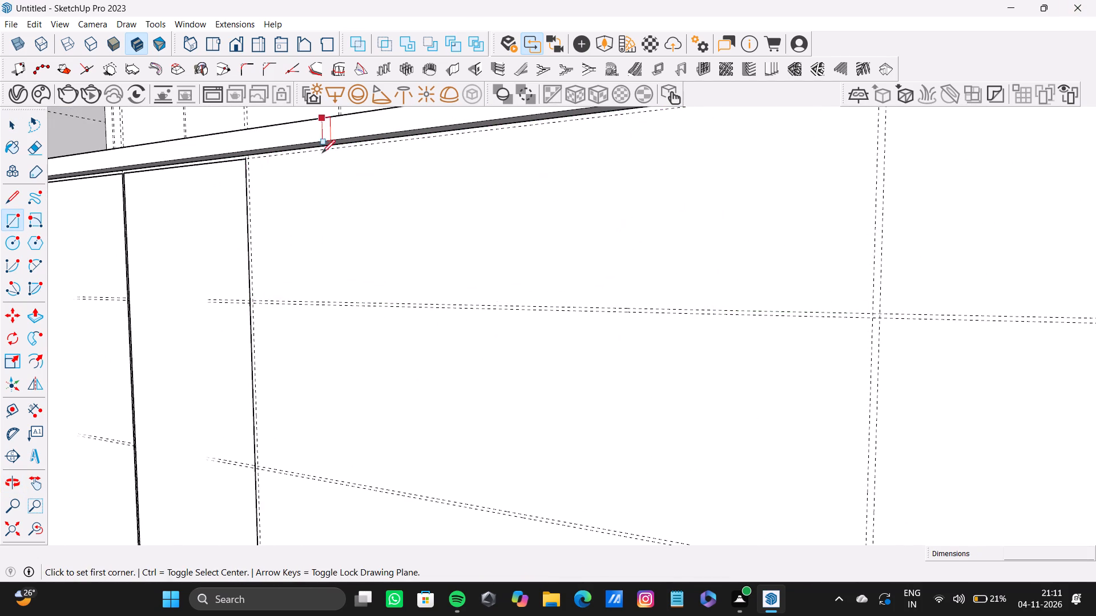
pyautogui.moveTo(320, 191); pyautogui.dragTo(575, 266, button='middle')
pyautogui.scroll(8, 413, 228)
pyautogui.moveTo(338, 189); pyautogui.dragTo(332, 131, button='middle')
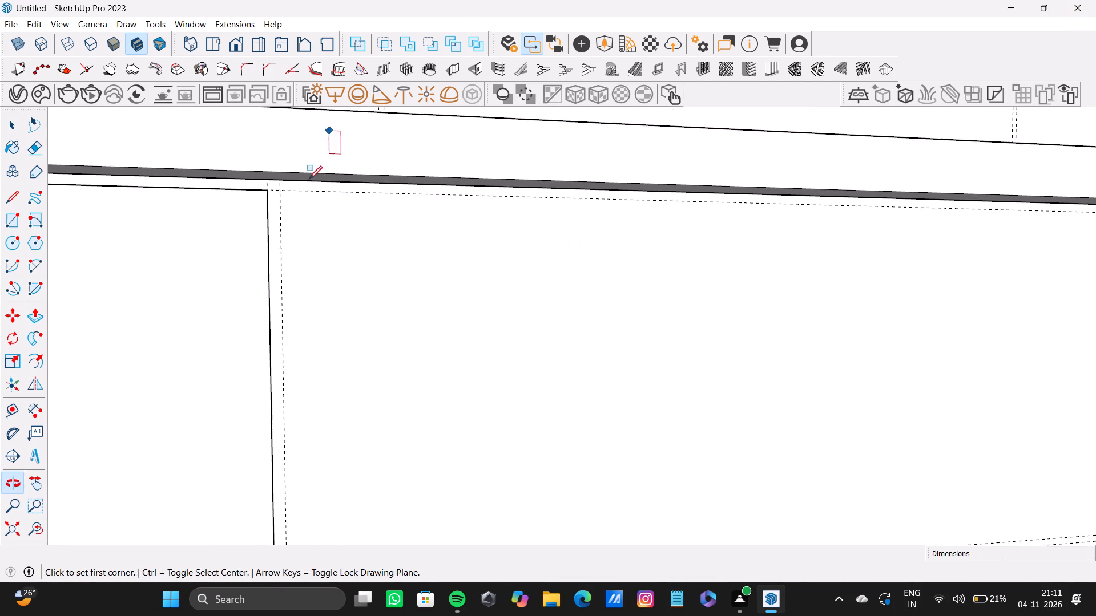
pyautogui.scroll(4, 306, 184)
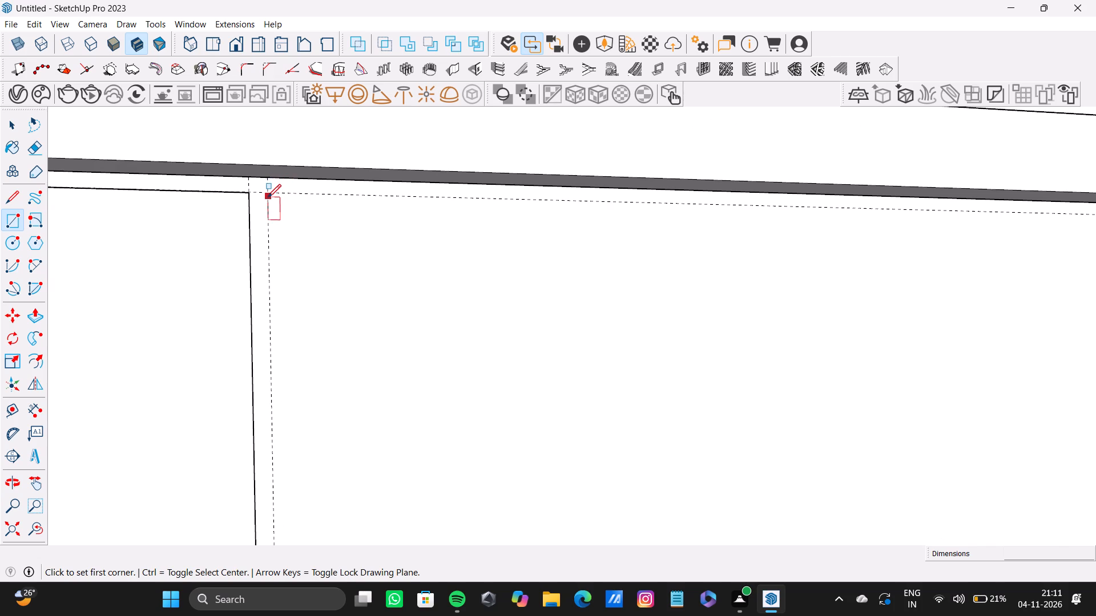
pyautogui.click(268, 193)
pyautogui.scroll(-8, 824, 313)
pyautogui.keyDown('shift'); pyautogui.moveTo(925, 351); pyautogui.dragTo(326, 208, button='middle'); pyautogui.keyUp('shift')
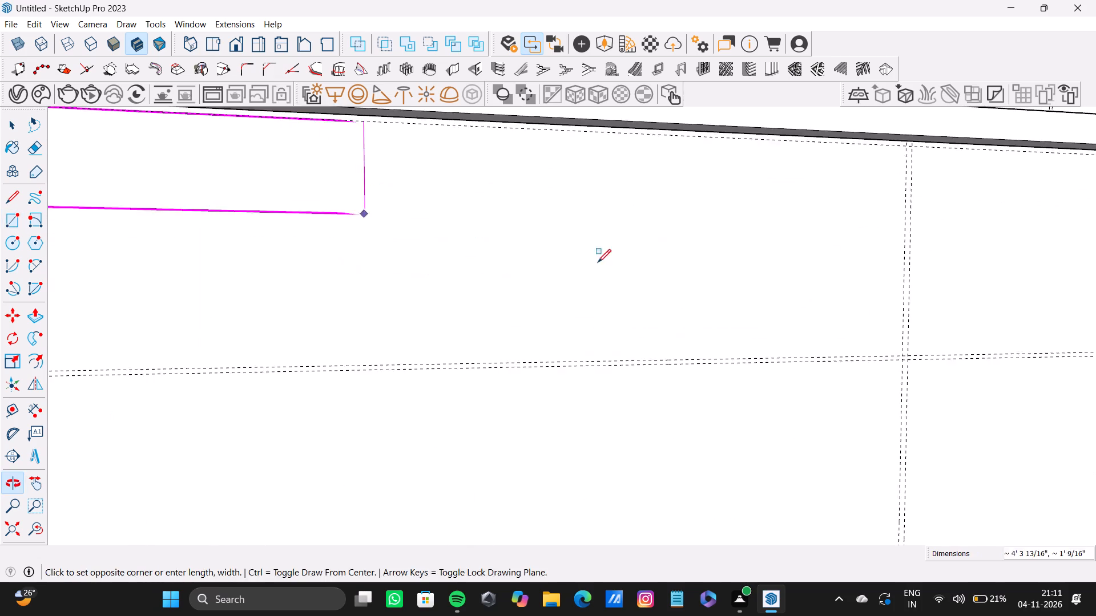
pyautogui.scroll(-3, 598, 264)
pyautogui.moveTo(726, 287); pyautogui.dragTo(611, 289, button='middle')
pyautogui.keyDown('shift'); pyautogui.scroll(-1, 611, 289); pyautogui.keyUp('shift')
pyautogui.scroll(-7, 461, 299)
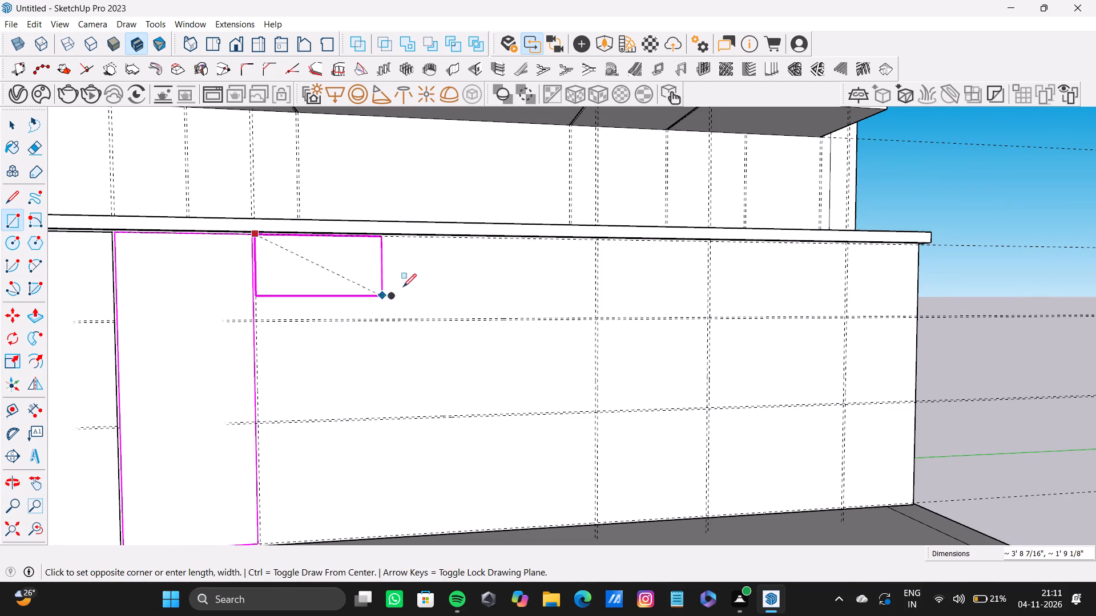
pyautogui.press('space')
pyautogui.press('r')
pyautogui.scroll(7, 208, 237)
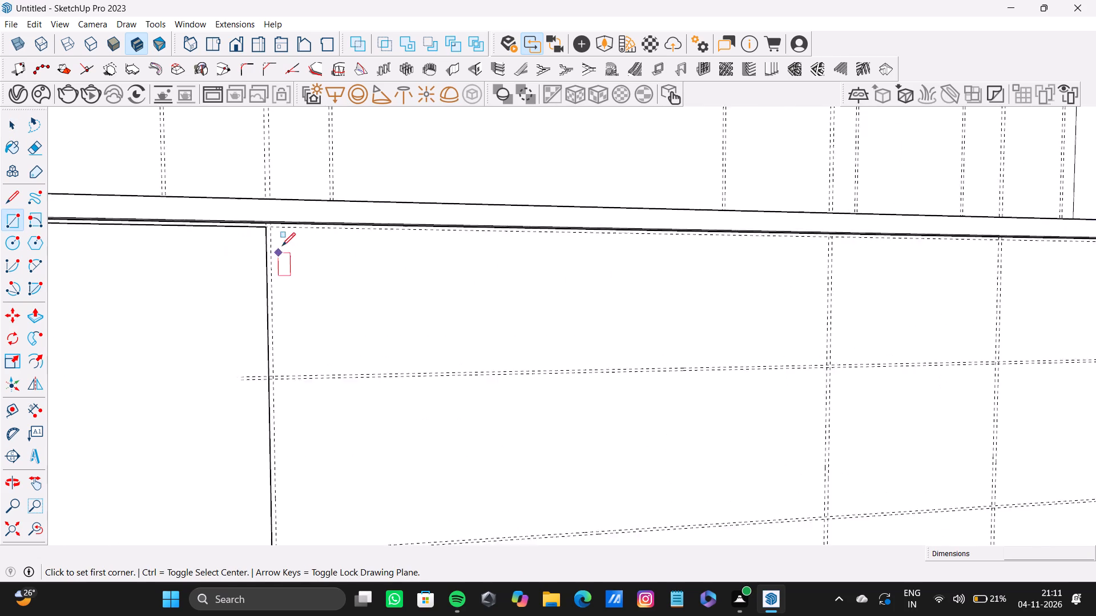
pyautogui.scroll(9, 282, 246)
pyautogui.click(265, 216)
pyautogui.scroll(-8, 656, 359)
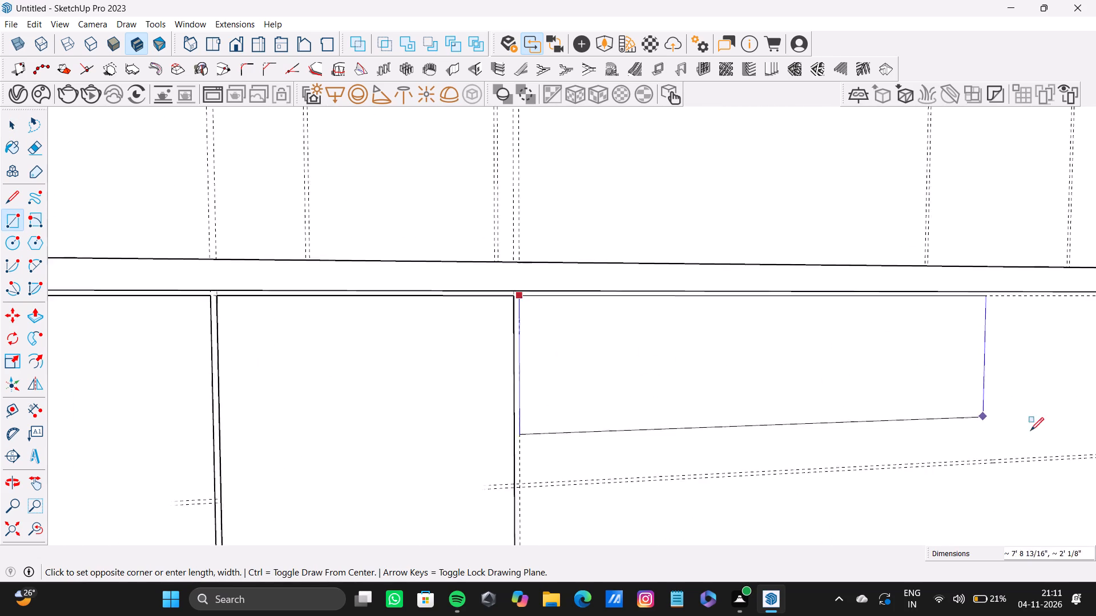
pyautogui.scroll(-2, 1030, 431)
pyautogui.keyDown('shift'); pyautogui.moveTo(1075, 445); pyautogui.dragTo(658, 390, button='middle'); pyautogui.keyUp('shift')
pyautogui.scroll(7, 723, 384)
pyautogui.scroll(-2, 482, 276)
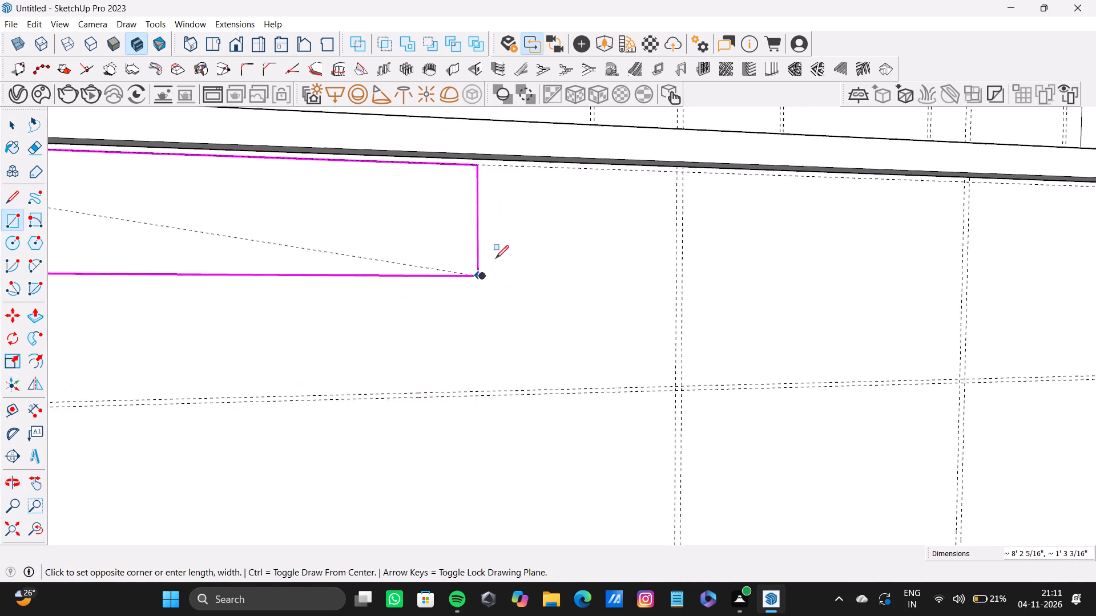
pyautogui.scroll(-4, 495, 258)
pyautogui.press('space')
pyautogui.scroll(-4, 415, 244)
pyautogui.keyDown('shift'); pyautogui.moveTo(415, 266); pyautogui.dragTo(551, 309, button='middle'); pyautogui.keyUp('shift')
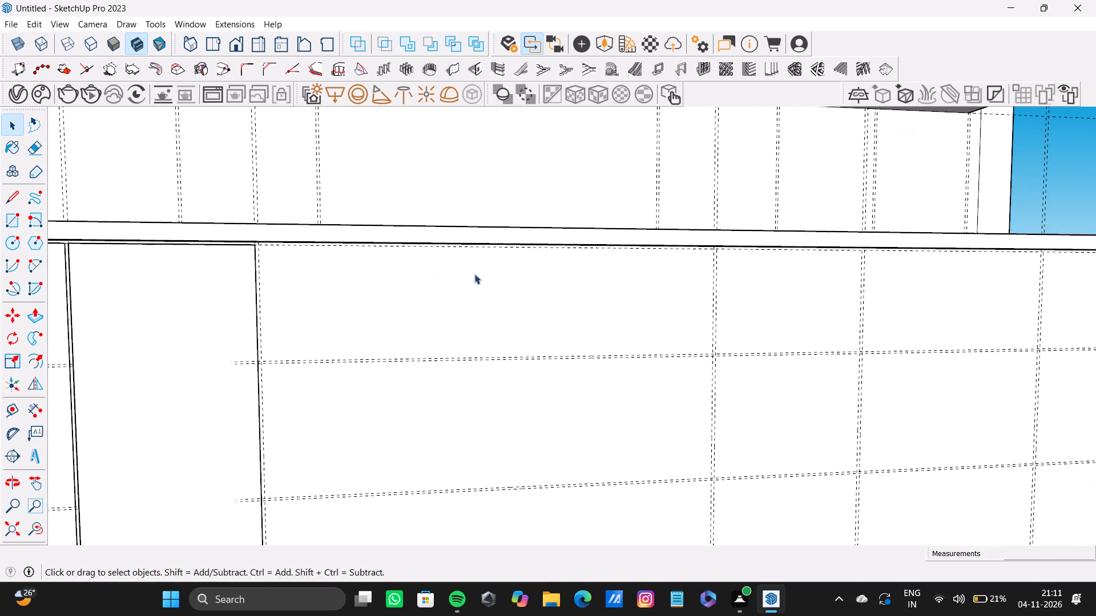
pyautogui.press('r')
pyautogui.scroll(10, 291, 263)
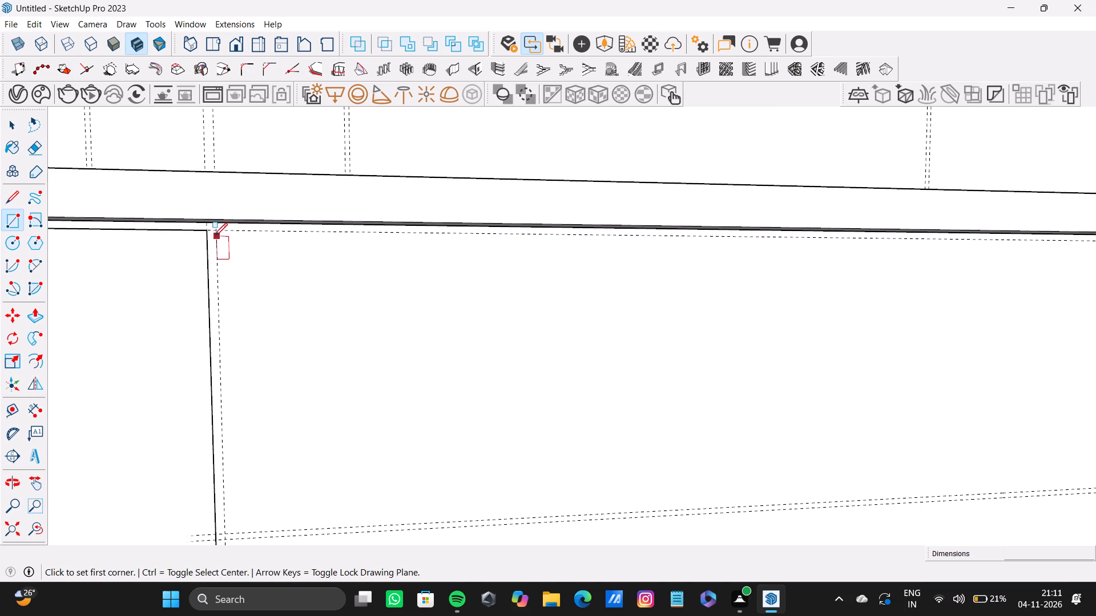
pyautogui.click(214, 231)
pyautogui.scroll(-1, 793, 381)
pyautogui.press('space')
# Draw the top drawer front beside the second full-height front, from the top guide to the upper horizontal guide pair.
pyautogui.press('r')
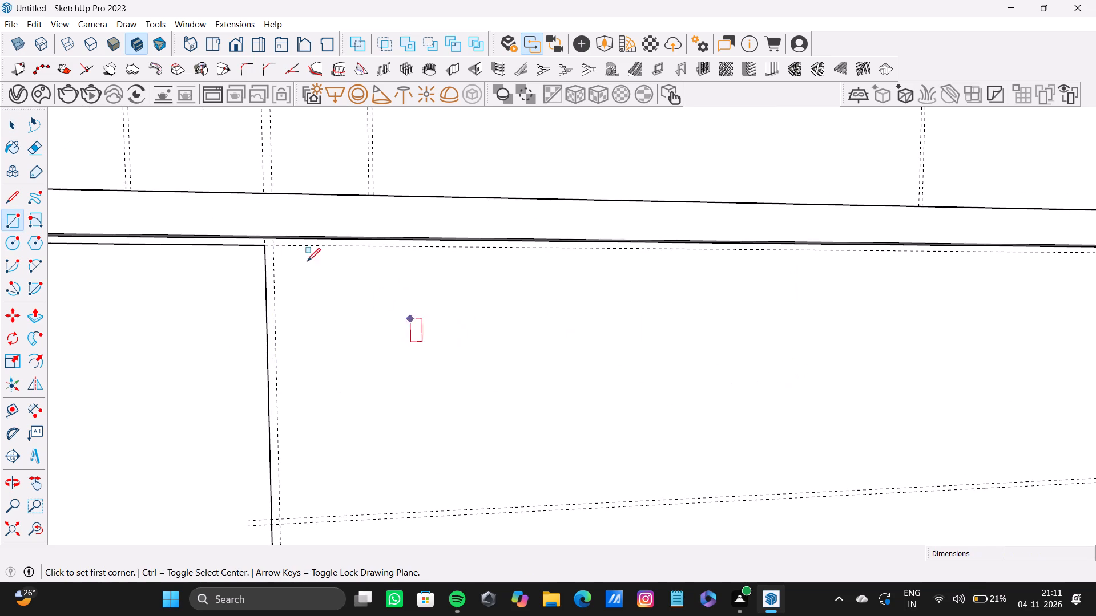
pyautogui.click(273, 248)
pyautogui.scroll(-6, 908, 416)
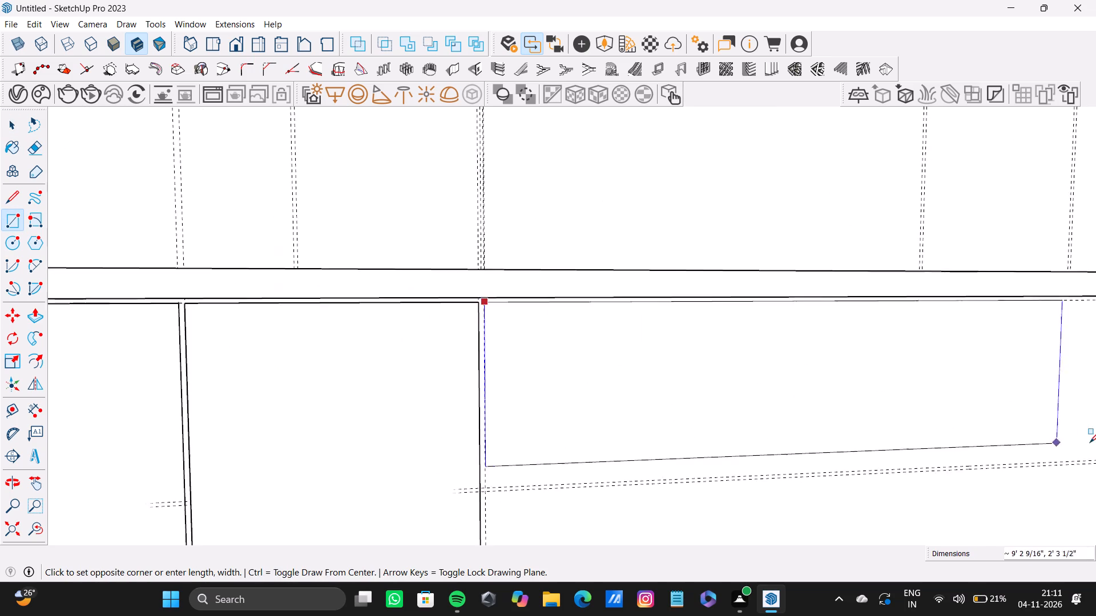
pyautogui.scroll(-2, 1090, 443)
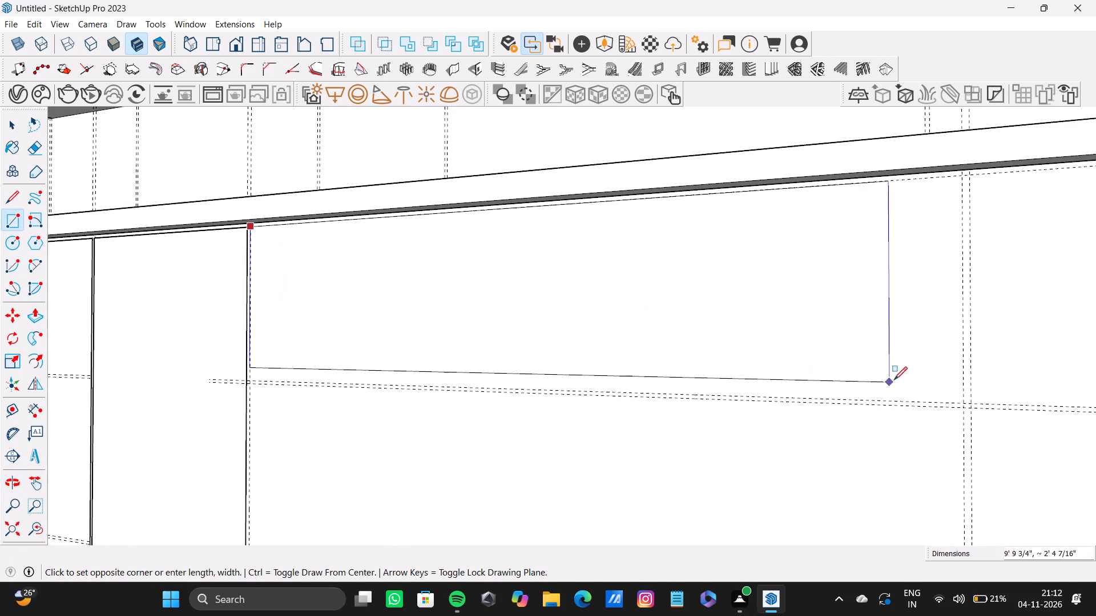
pyautogui.click(966, 402)
# Draw the middle drawer front directly below the top one, between the upper and lower horizontal guide pairs.
pyautogui.scroll(-8, 876, 400)
pyautogui.keyDown('shift'); pyautogui.moveTo(856, 402); pyautogui.dragTo(826, 310, button='middle'); pyautogui.keyUp('shift')
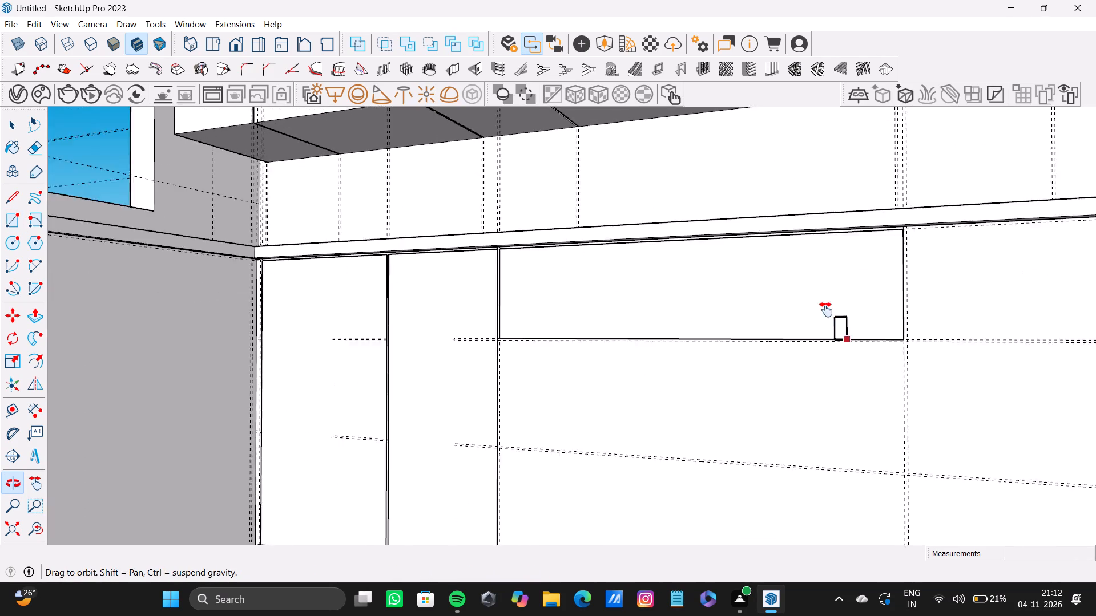
pyautogui.keyDown('shift'); pyautogui.moveTo(826, 310); pyautogui.dragTo(964, 345, button='middle'); pyautogui.keyUp('shift')
pyautogui.scroll(15, 771, 355)
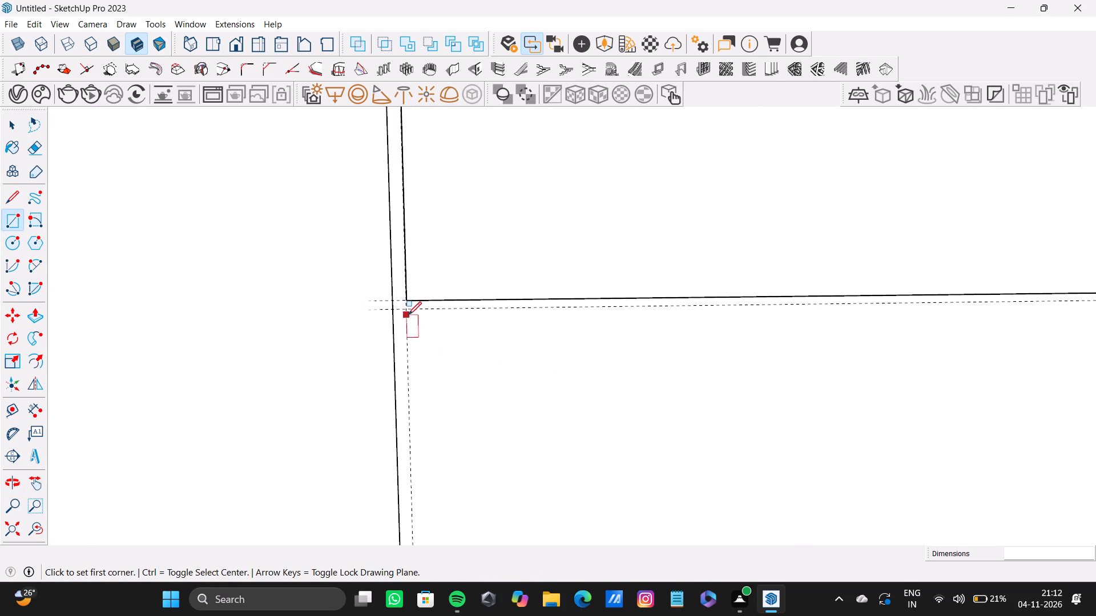
pyautogui.click(407, 311)
pyautogui.scroll(-7, 822, 445)
pyautogui.keyDown('shift'); pyautogui.moveTo(988, 491); pyautogui.dragTo(453, 289, button='middle'); pyautogui.keyUp('shift')
pyautogui.scroll(-4, 628, 343)
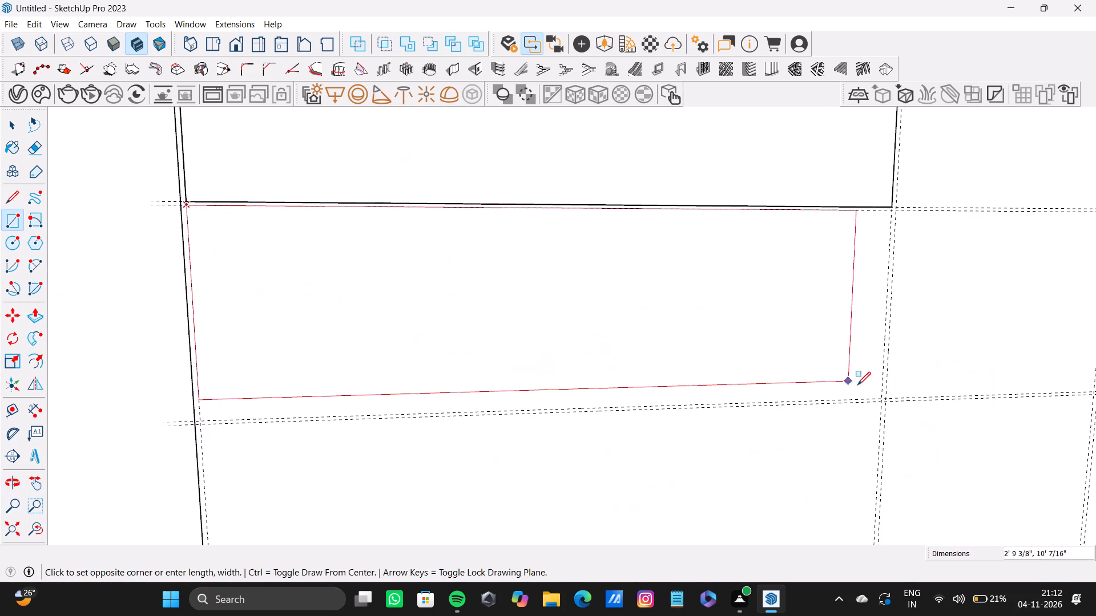
pyautogui.scroll(3, 861, 386)
pyautogui.click(889, 402)
# Draw the bottom drawer front about 10' 5 15/16" by 3' 8 7/8" below the middle one, from the lower guide pair to the base guide.
pyautogui.scroll(-4, 832, 384)
pyautogui.keyDown('shift'); pyautogui.moveTo(805, 372); pyautogui.dragTo(792, 214, button='middle'); pyautogui.keyUp('shift')
pyautogui.scroll(4, 410, 330)
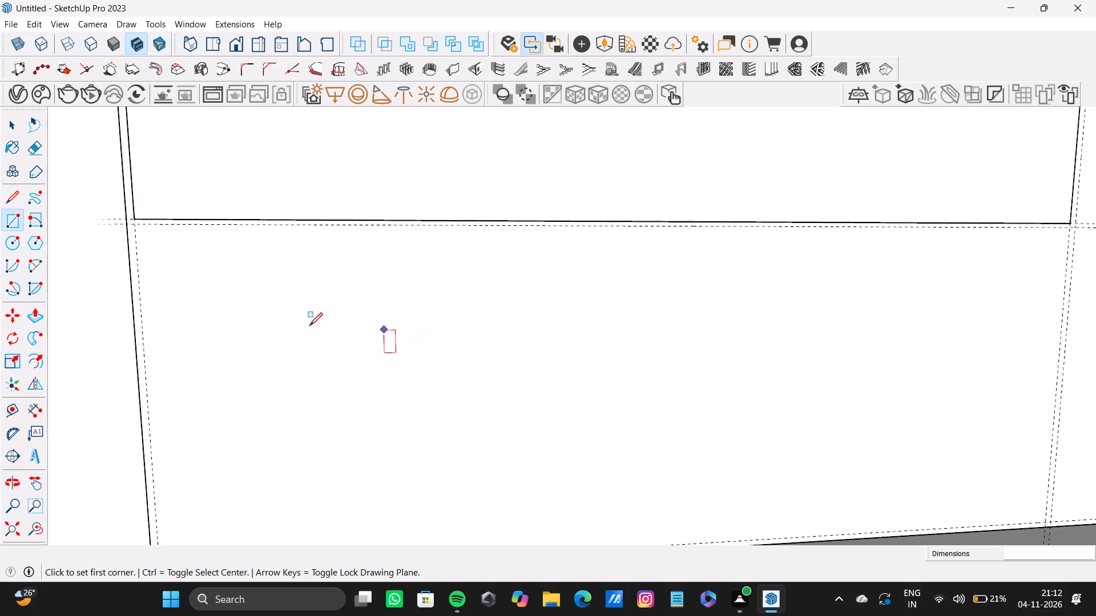
pyautogui.scroll(2, 309, 326)
pyautogui.click(100, 206)
pyautogui.scroll(-5, 443, 353)
pyautogui.keyDown('shift'); pyautogui.moveTo(808, 434); pyautogui.dragTo(588, 336, button='middle'); pyautogui.keyUp('shift')
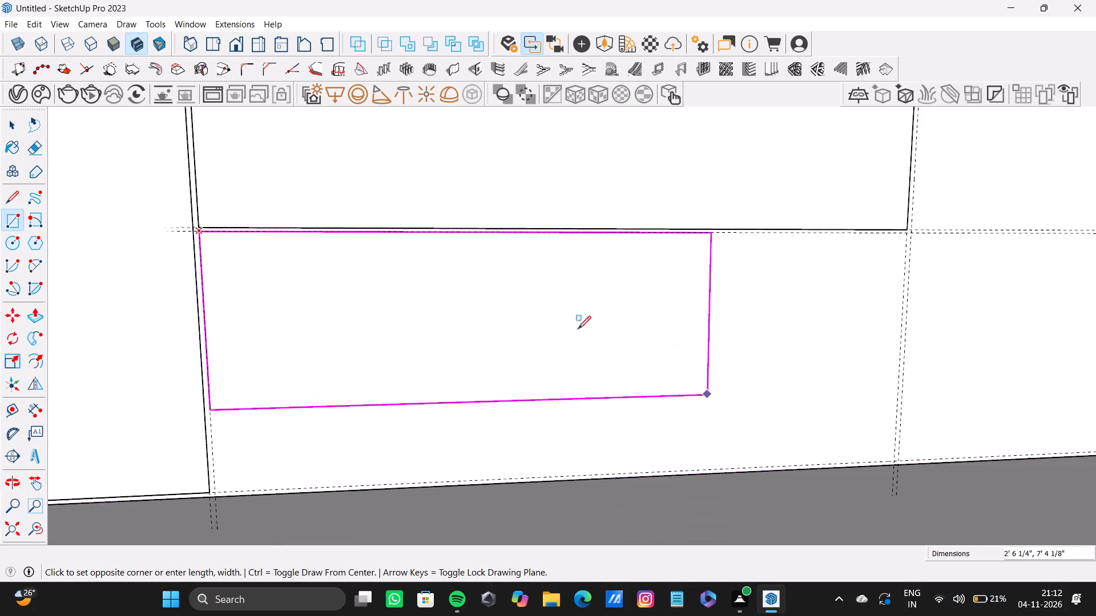
pyautogui.click(830, 439)
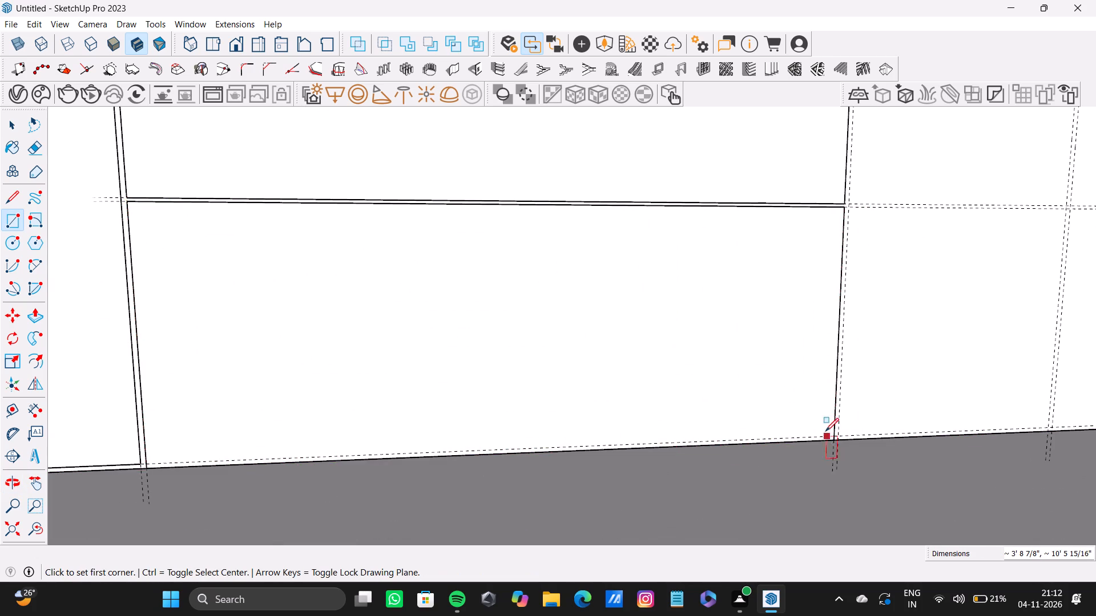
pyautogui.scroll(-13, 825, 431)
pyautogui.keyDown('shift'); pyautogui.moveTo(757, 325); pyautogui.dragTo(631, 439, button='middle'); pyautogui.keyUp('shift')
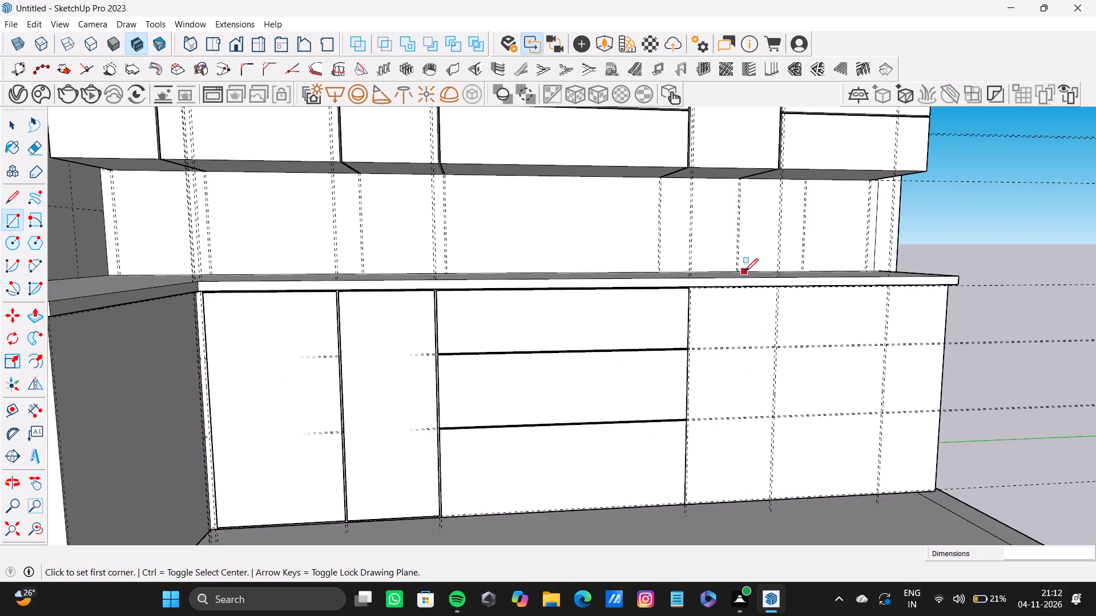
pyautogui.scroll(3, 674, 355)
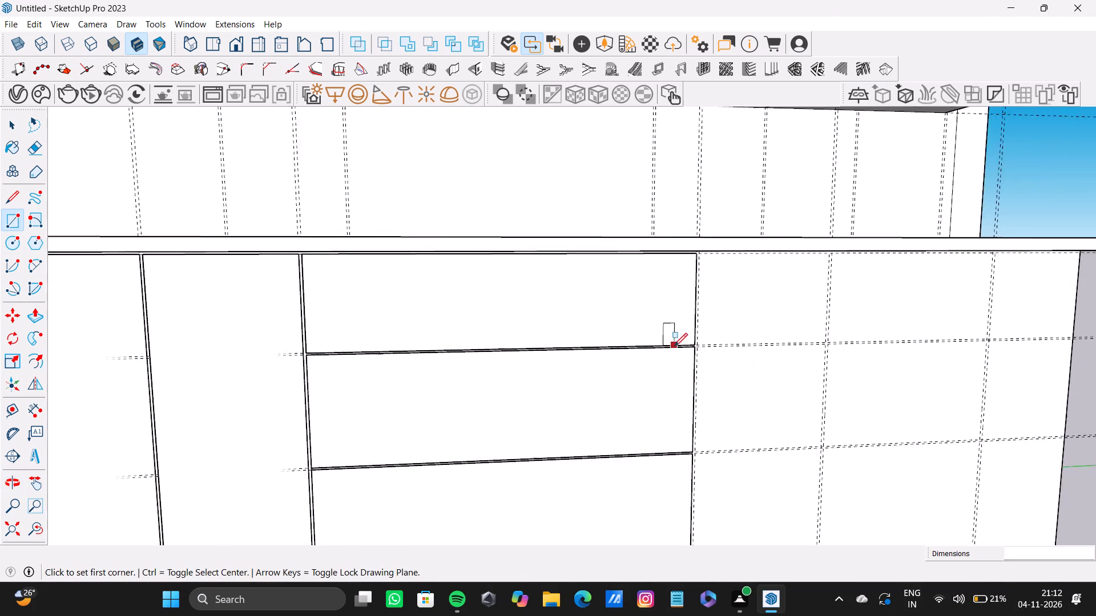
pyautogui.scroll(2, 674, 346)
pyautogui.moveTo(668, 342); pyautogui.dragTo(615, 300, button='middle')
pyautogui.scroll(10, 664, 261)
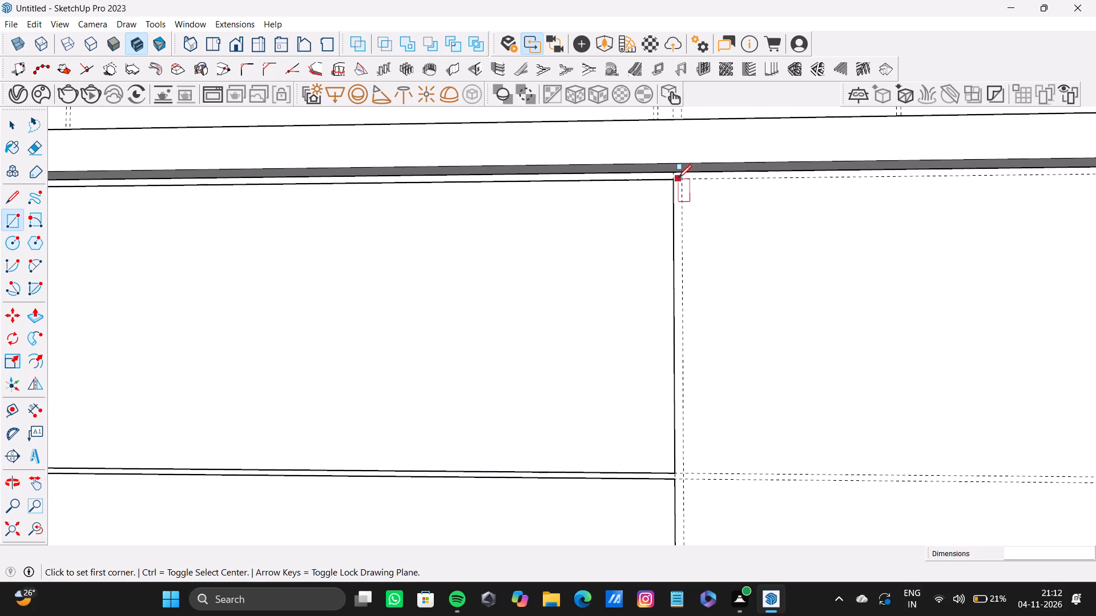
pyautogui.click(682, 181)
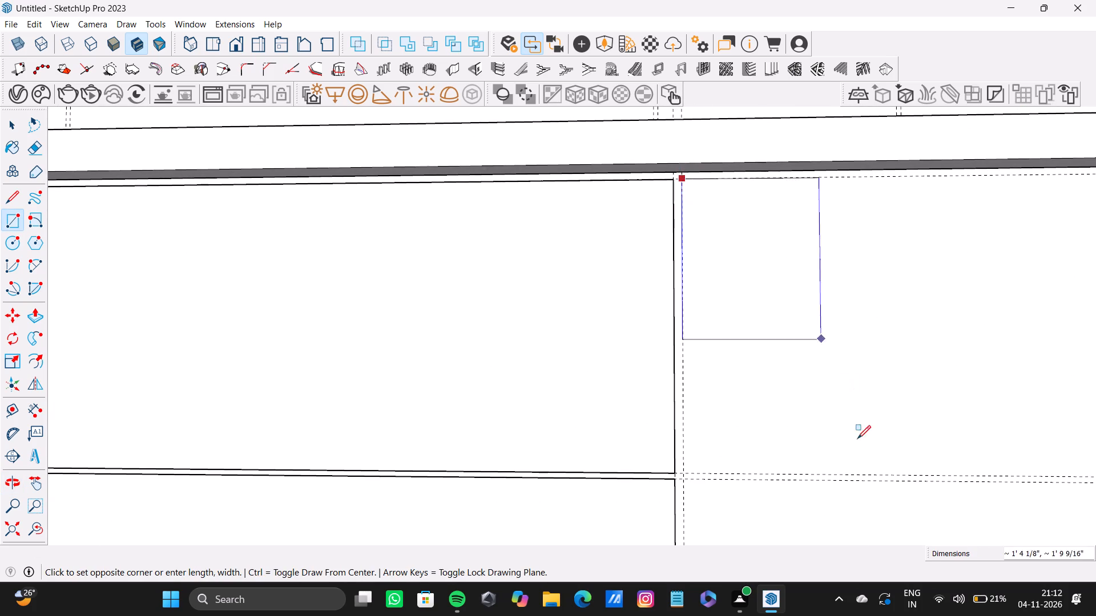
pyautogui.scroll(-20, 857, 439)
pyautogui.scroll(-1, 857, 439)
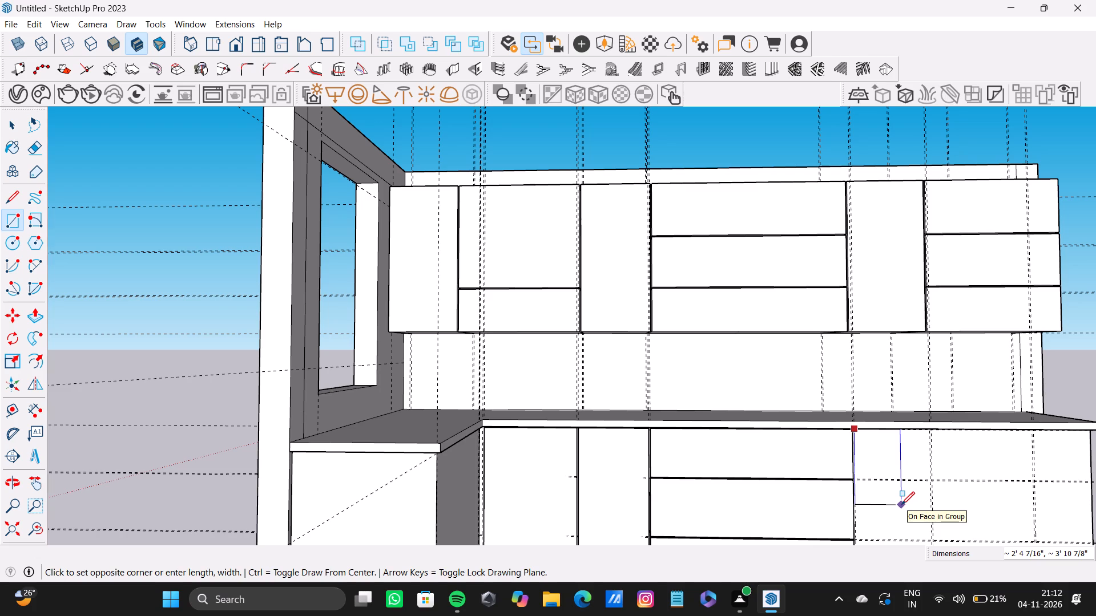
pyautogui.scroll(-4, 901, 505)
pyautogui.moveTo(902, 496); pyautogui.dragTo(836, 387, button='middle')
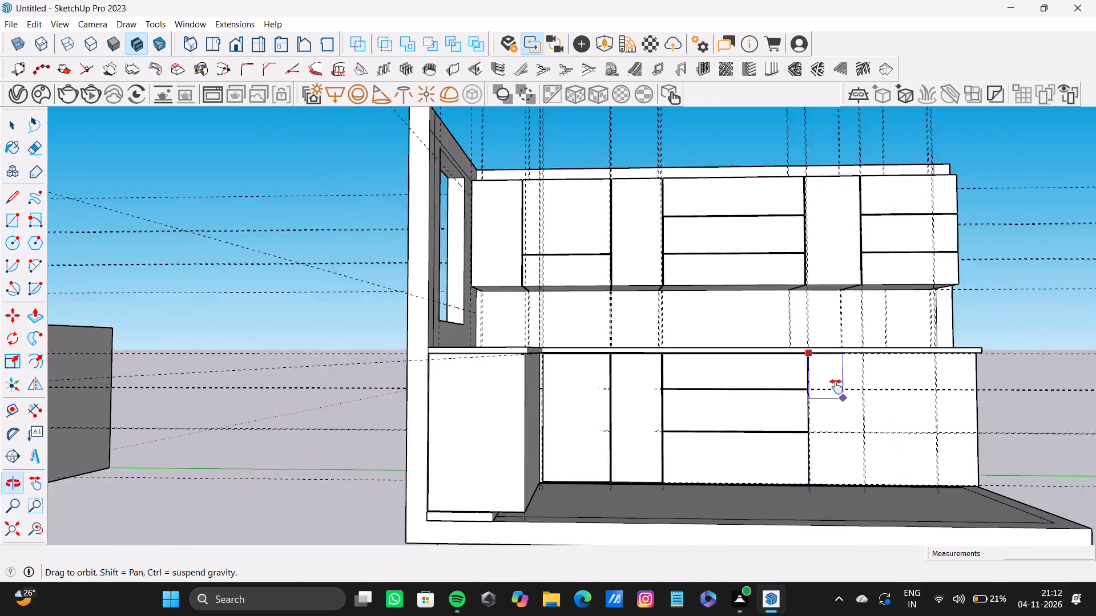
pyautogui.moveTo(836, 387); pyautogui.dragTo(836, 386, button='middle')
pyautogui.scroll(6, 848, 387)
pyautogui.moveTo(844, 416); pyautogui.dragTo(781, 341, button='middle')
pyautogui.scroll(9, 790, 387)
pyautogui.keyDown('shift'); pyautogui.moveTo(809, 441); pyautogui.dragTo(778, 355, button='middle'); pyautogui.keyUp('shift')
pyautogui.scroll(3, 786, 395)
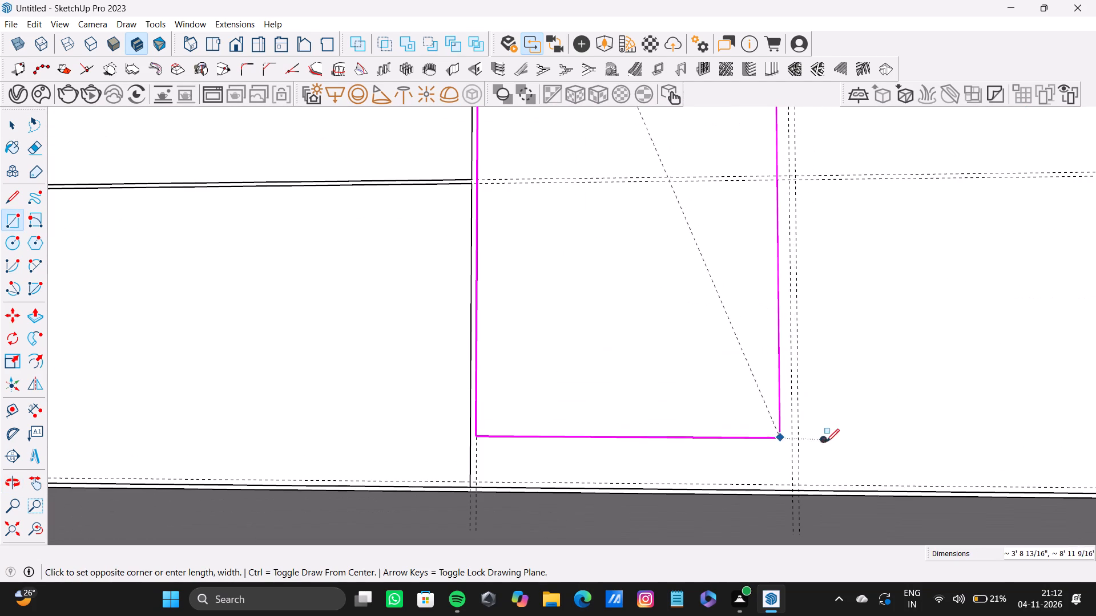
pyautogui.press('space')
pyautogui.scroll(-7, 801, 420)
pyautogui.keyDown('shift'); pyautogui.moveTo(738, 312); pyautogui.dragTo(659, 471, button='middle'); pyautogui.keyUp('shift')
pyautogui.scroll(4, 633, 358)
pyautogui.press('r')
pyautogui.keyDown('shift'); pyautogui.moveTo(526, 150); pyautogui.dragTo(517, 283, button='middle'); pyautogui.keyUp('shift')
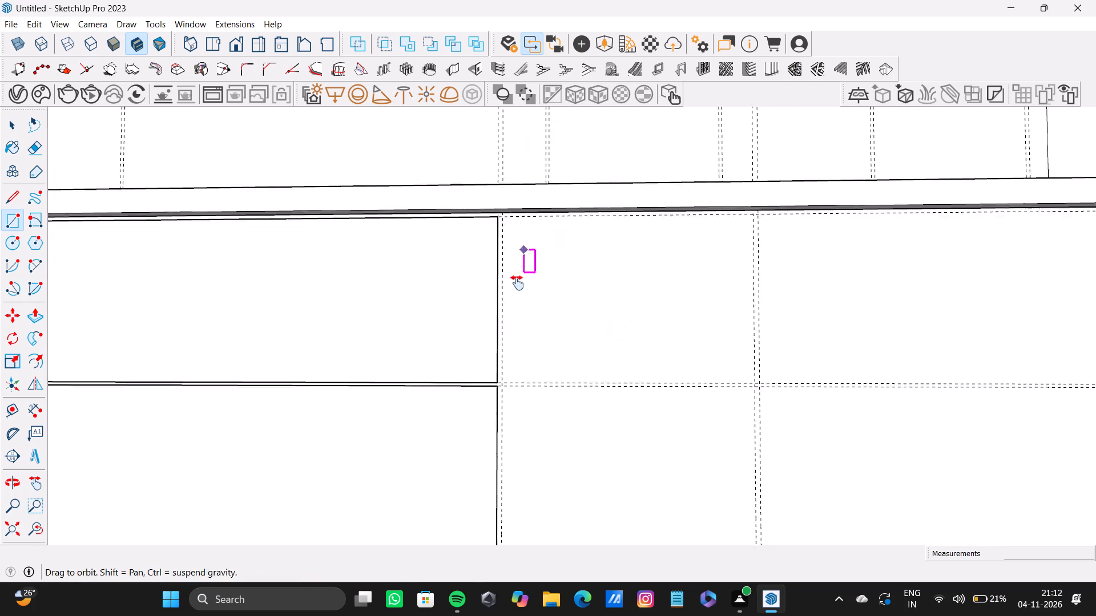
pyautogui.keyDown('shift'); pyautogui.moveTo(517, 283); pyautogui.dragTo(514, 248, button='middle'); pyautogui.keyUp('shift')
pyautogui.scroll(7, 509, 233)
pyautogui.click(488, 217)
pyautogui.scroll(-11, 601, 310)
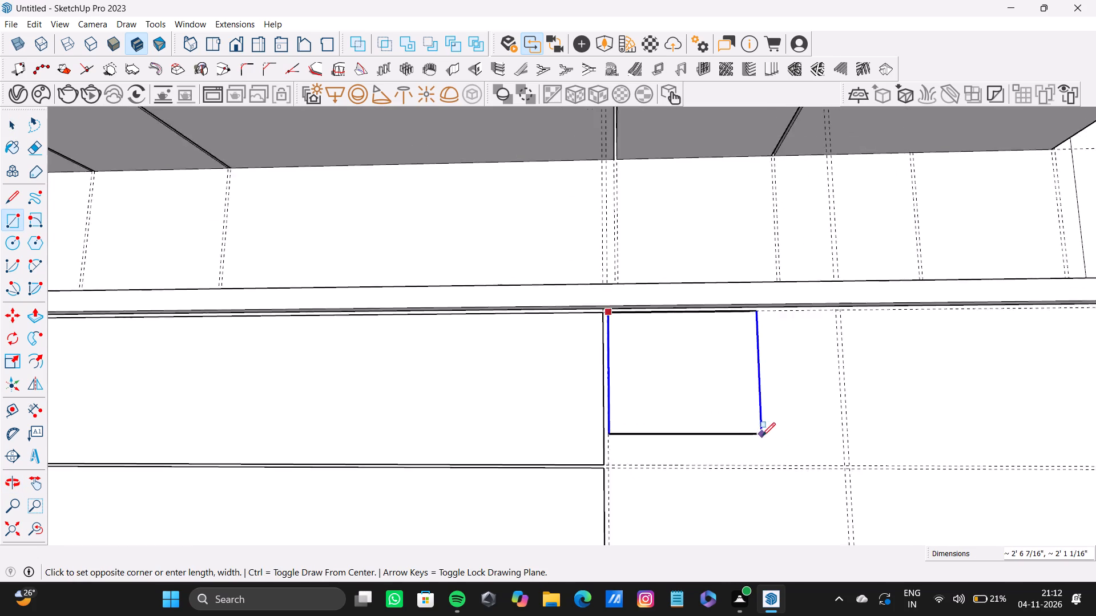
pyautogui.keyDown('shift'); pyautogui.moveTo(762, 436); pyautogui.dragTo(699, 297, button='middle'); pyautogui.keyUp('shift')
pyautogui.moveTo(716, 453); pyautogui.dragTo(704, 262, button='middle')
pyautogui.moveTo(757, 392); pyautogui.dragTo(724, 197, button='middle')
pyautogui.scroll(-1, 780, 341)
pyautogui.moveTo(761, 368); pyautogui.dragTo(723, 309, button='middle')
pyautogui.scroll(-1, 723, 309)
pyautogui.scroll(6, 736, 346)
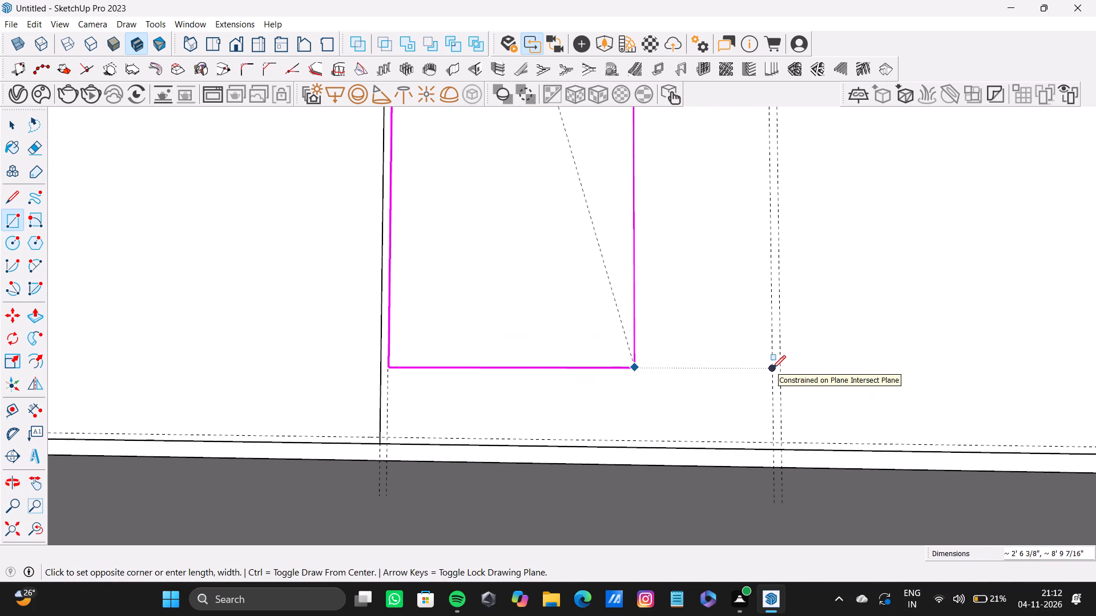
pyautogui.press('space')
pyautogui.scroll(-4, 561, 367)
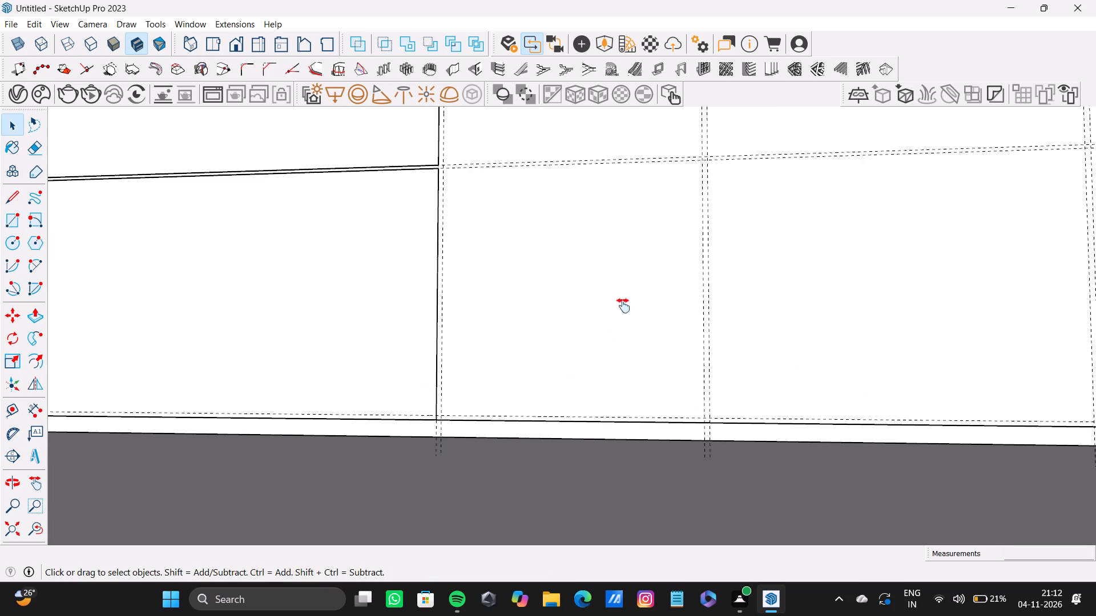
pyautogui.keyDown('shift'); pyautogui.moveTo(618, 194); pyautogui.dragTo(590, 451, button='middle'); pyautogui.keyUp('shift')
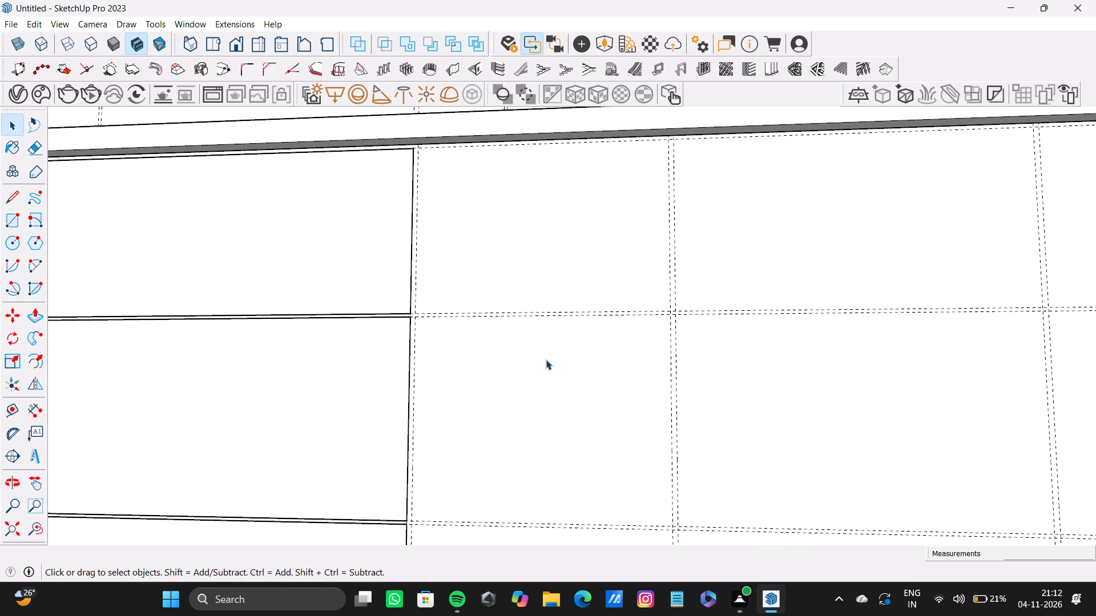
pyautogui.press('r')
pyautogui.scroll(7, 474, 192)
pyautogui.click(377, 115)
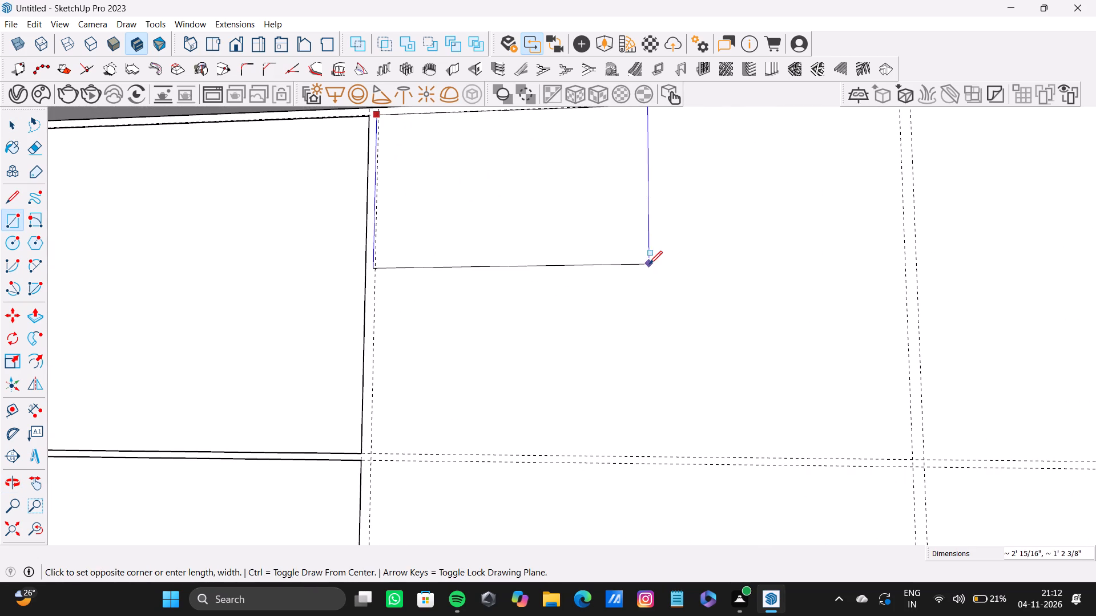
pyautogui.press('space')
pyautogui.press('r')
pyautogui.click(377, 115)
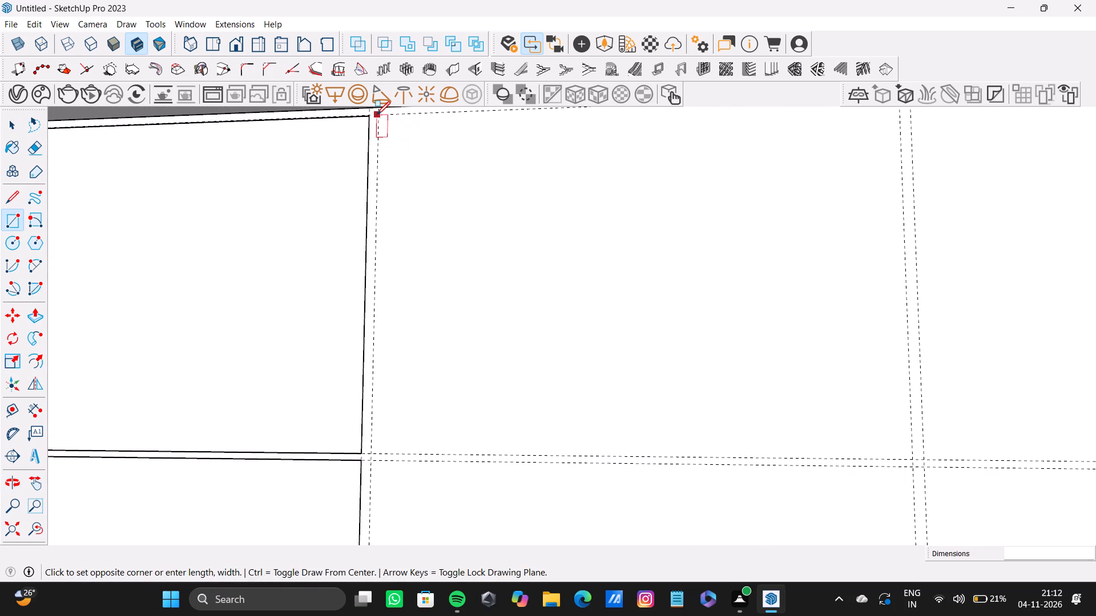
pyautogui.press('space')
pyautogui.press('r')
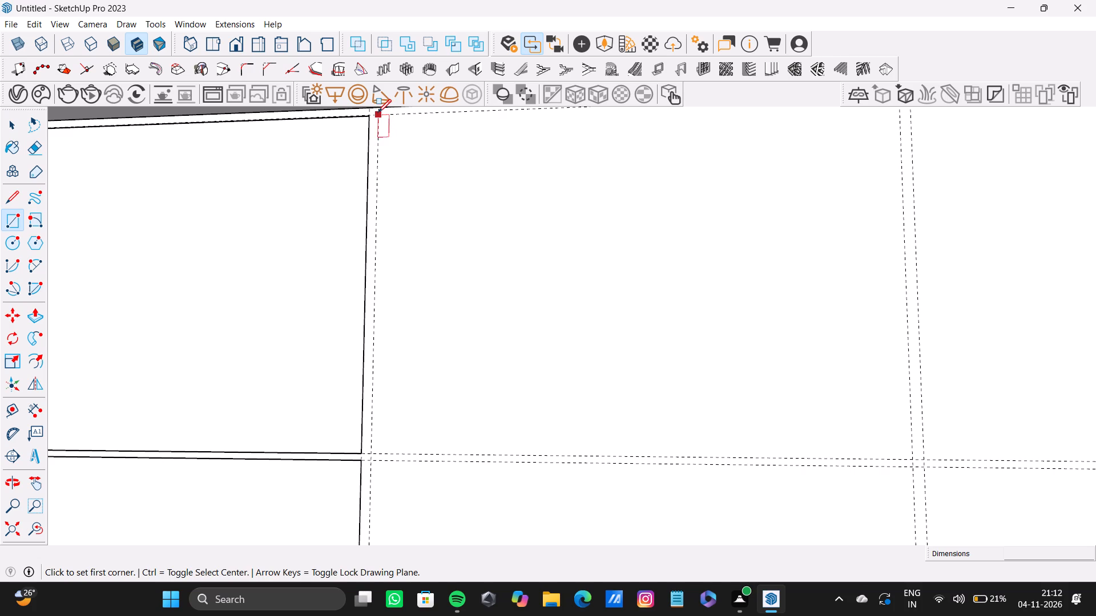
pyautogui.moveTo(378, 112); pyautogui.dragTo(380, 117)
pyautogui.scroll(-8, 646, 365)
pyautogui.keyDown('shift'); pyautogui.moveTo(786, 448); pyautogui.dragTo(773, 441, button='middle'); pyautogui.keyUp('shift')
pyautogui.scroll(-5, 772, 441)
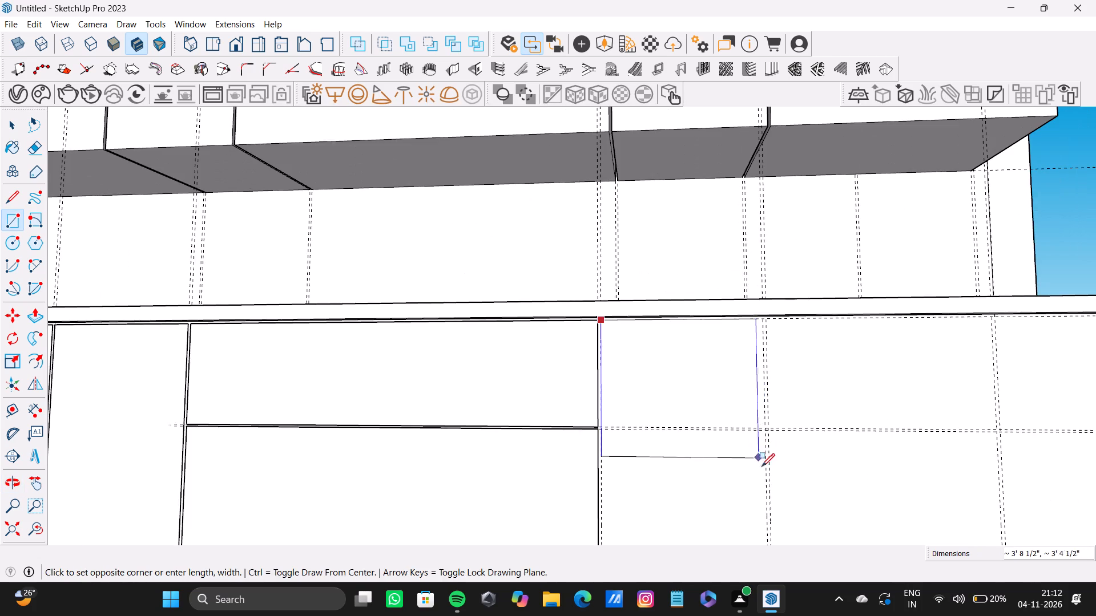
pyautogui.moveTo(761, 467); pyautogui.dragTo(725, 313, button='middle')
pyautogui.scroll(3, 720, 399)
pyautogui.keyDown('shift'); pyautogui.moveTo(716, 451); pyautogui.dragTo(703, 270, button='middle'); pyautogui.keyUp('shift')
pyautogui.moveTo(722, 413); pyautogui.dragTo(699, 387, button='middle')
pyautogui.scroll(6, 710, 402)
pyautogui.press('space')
# Draw a full-height cabinet front beside the three-drawer stack, from the top guide to the base guide between the vertical guide pairs.
pyautogui.scroll(-4, 608, 337)
pyautogui.keyDown('shift'); pyautogui.moveTo(583, 187); pyautogui.dragTo(578, 373, button='middle'); pyautogui.keyUp('shift')
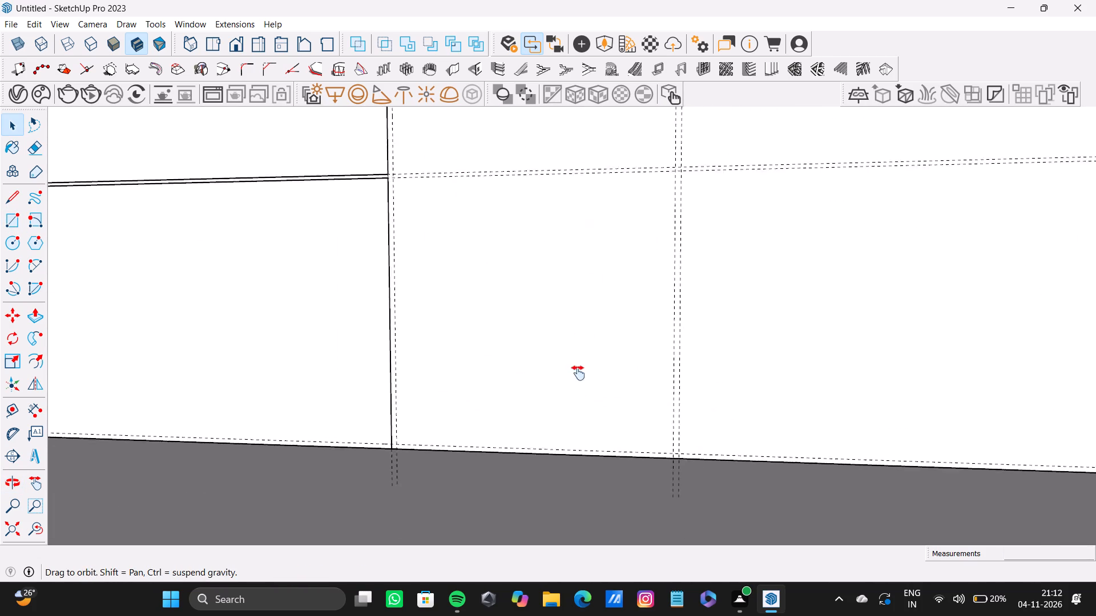
pyautogui.keyDown('shift'); pyautogui.moveTo(578, 373); pyautogui.dragTo(585, 403, button='middle'); pyautogui.keyUp('shift')
pyautogui.scroll(-3, 551, 333)
pyautogui.keyDown('shift'); pyautogui.moveTo(551, 333); pyautogui.dragTo(561, 386, button='middle'); pyautogui.keyUp('shift')
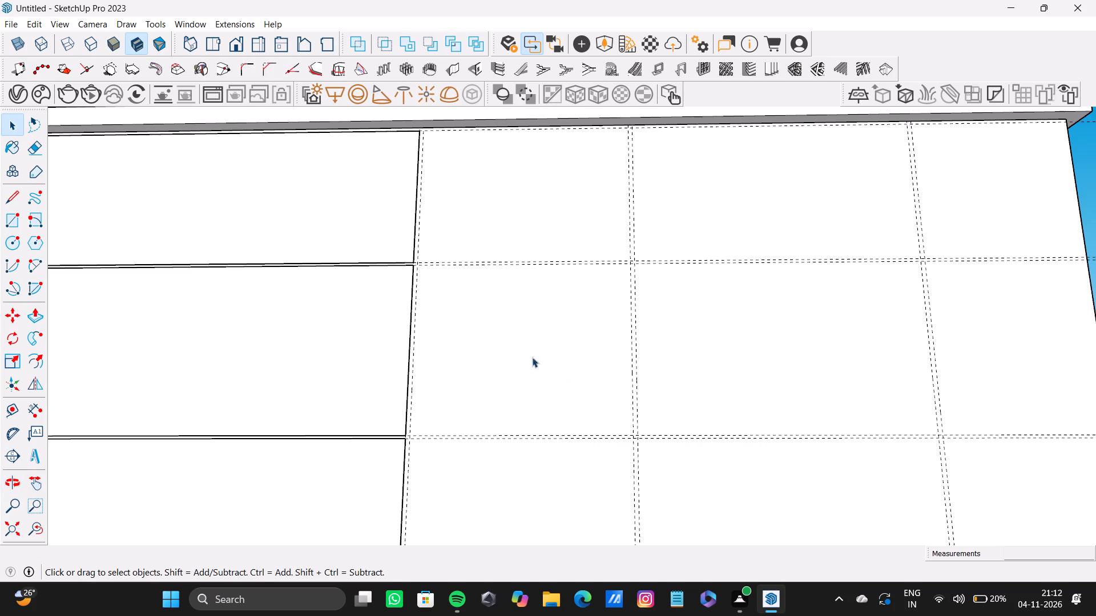
pyautogui.press('r')
pyautogui.scroll(5, 487, 206)
pyautogui.moveTo(474, 178); pyautogui.dragTo(477, 317, button='middle')
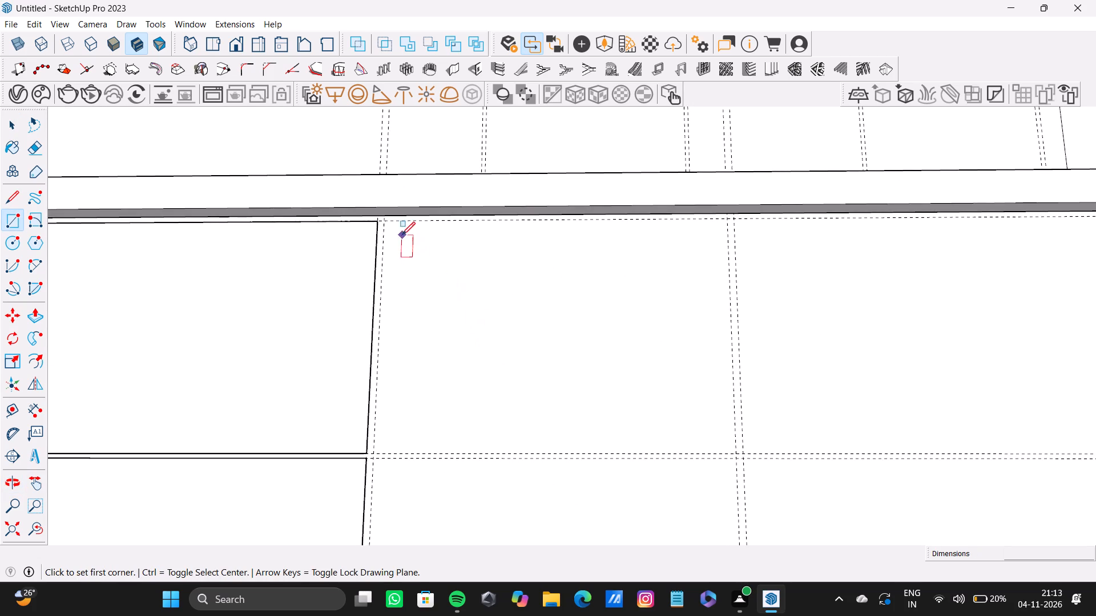
pyautogui.click(384, 225)
pyautogui.scroll(-2, 613, 362)
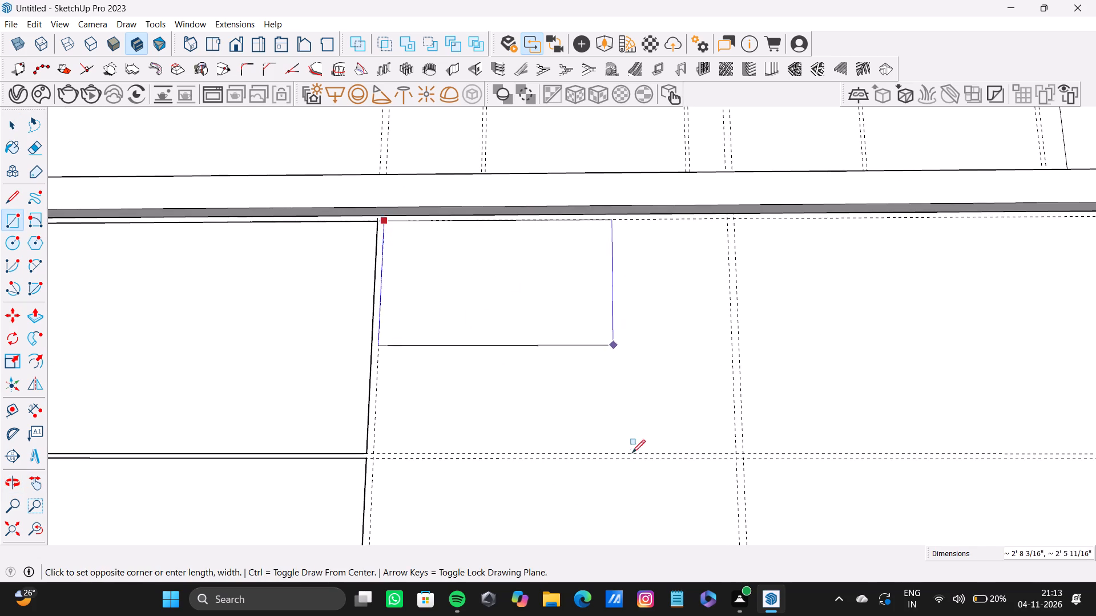
pyautogui.scroll(-5, 632, 453)
pyautogui.moveTo(666, 501); pyautogui.dragTo(663, 327, button='middle')
pyautogui.scroll(-2, 694, 494)
pyautogui.keyDown('shift'); pyautogui.moveTo(693, 525); pyautogui.dragTo(683, 293, button='middle'); pyautogui.keyUp('shift')
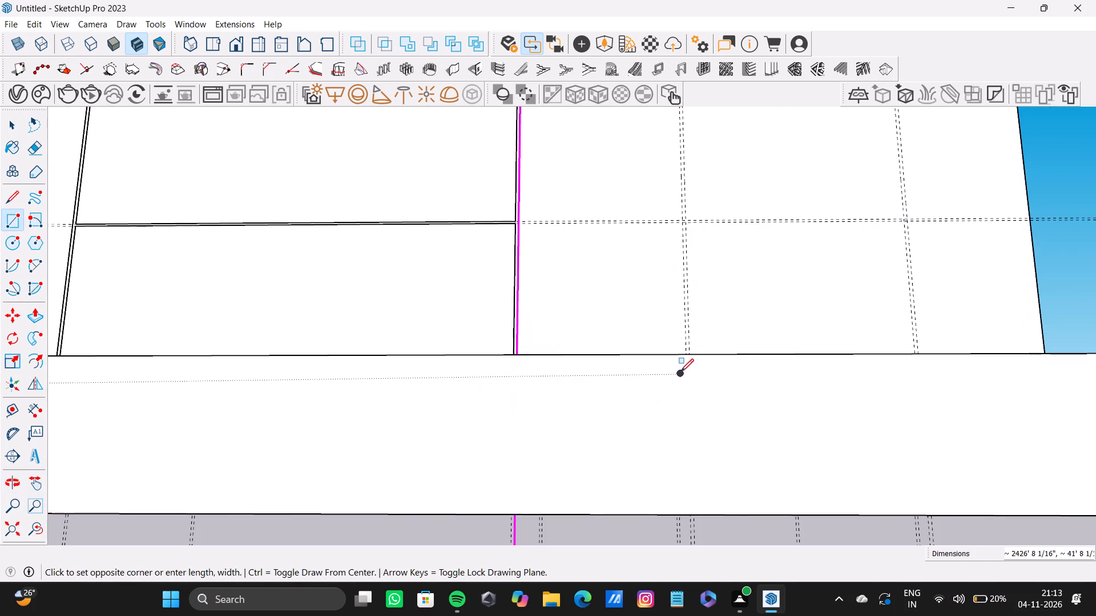
pyautogui.moveTo(678, 376); pyautogui.dragTo(640, 489, button='middle')
pyautogui.scroll(2, 783, 279)
pyautogui.keyDown('shift'); pyautogui.moveTo(754, 245); pyautogui.dragTo(639, 442, button='middle'); pyautogui.keyUp('shift')
pyautogui.scroll(8, 638, 314)
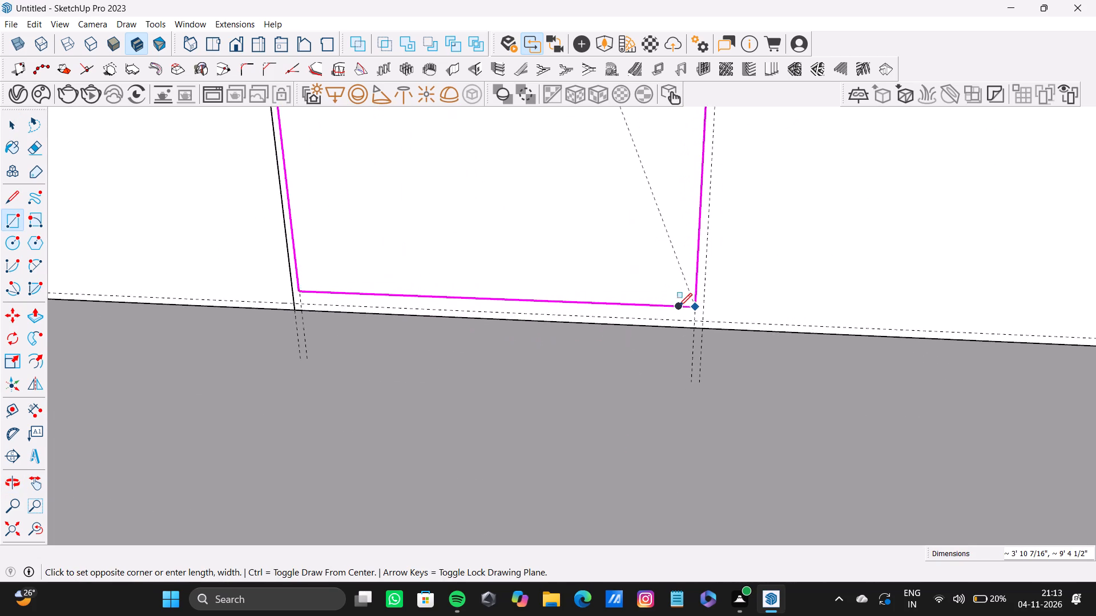
pyautogui.scroll(1, 679, 306)
pyautogui.click(691, 323)
# Draw the second stack's top drawer front about 5' 1 3/16" by 2' 7 1/8" beside the new full-height front, down to the upper horizontal guides.
pyautogui.scroll(-18, 678, 322)
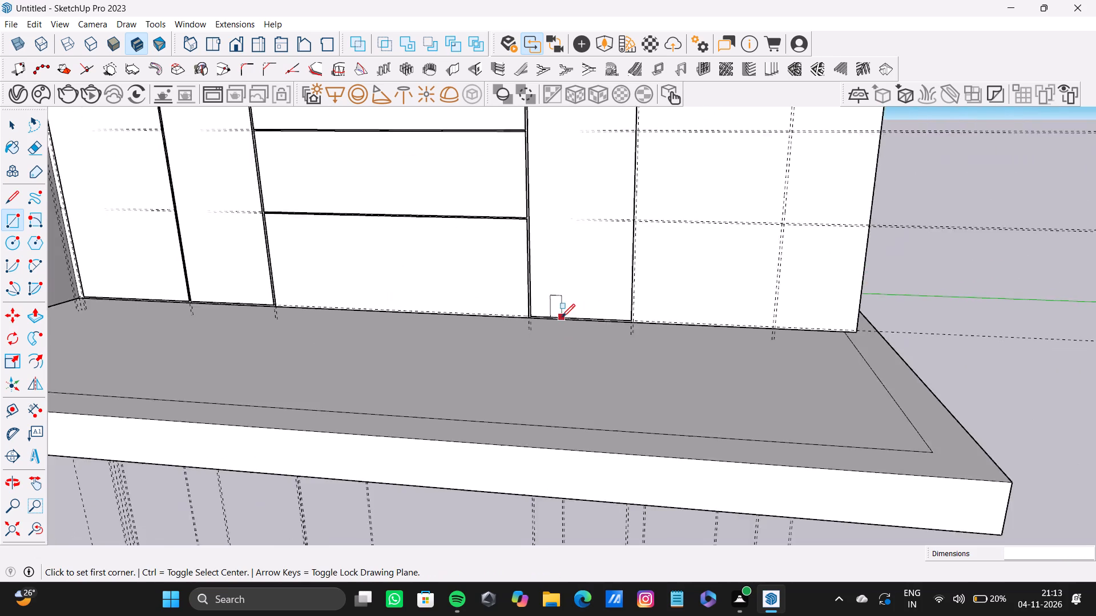
pyautogui.scroll(-6, 571, 318)
pyautogui.scroll(17, 650, 187)
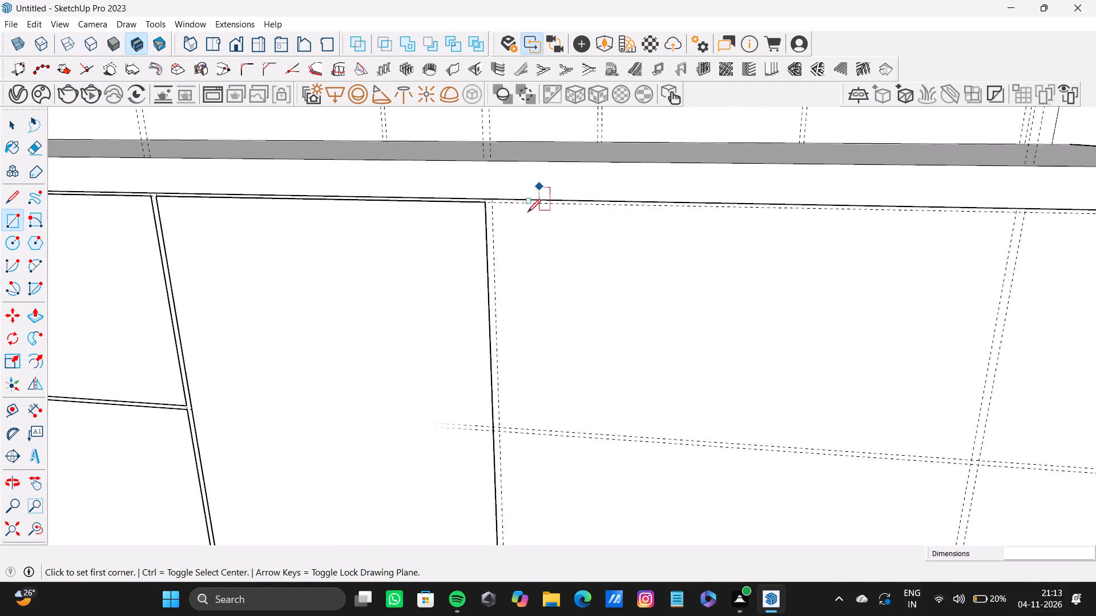
pyautogui.scroll(4, 527, 212)
pyautogui.moveTo(515, 260); pyautogui.dragTo(507, 198, button='middle')
pyautogui.scroll(3, 505, 185)
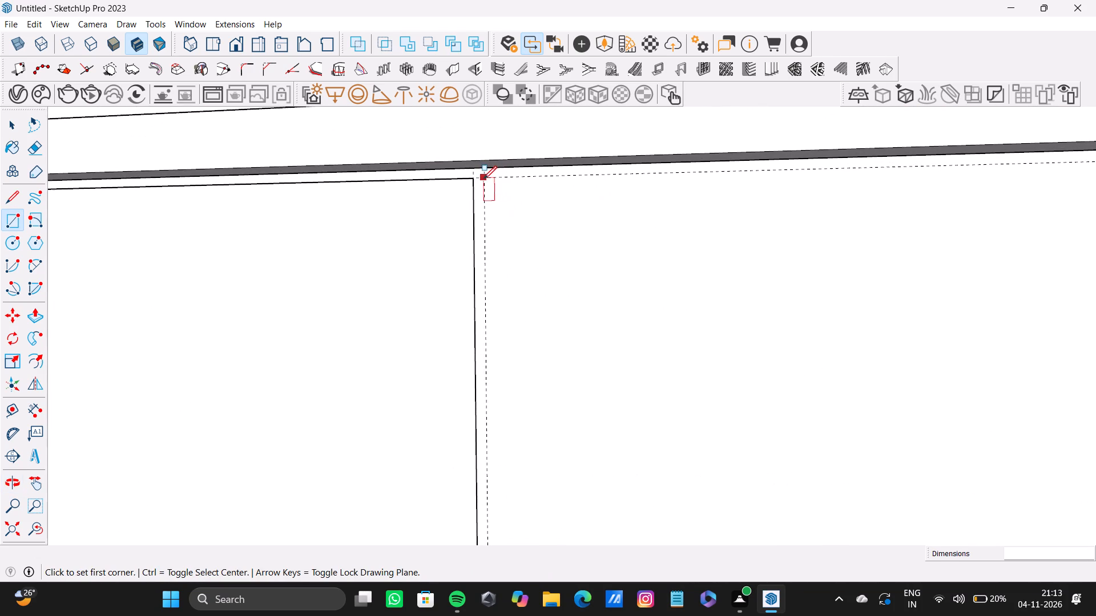
pyautogui.click(485, 181)
pyautogui.scroll(-5, 643, 344)
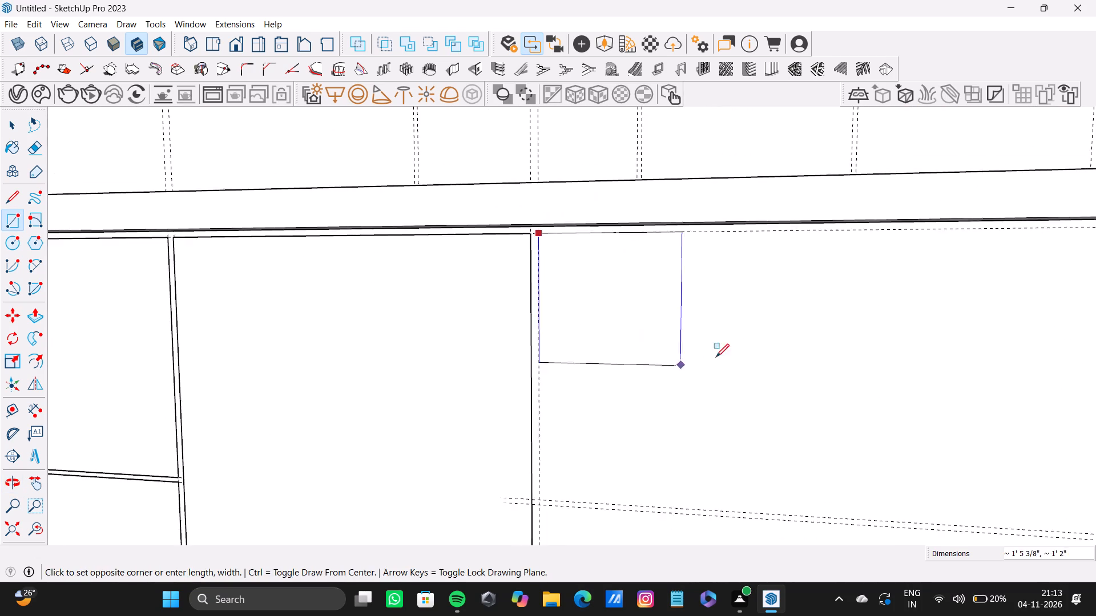
pyautogui.scroll(-12, 716, 357)
pyautogui.scroll(5, 947, 446)
pyautogui.click(979, 465)
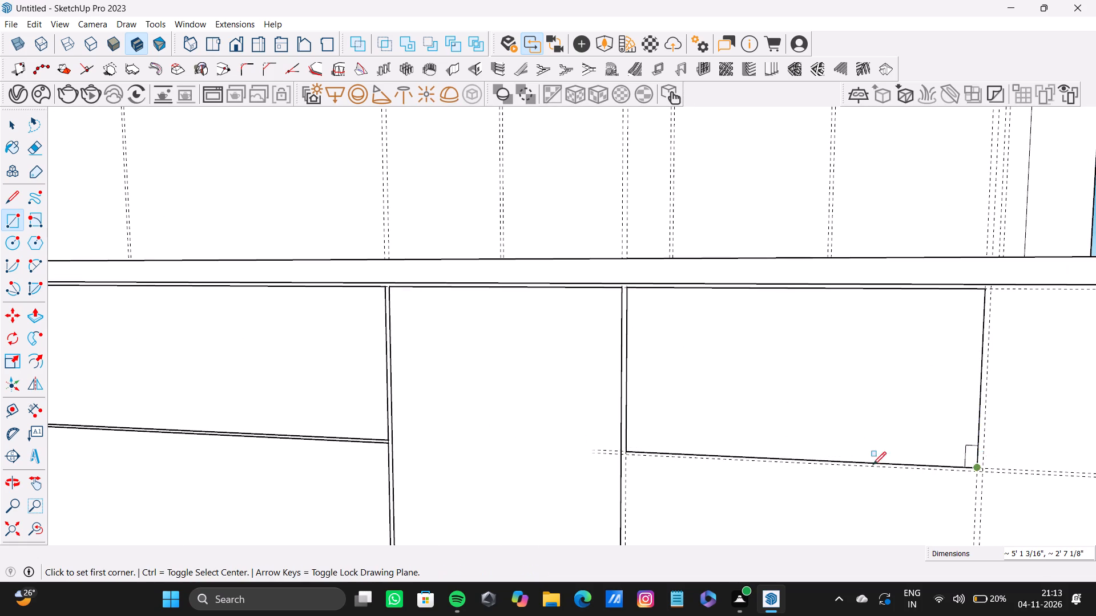
# Draw the second stack's middle drawer front about 5' 1 1/4" by 3' 7/8" below the top one, down to the lower horizontal guides.
pyautogui.scroll(-9, 667, 412)
pyautogui.scroll(4, 812, 445)
pyautogui.scroll(8, 661, 438)
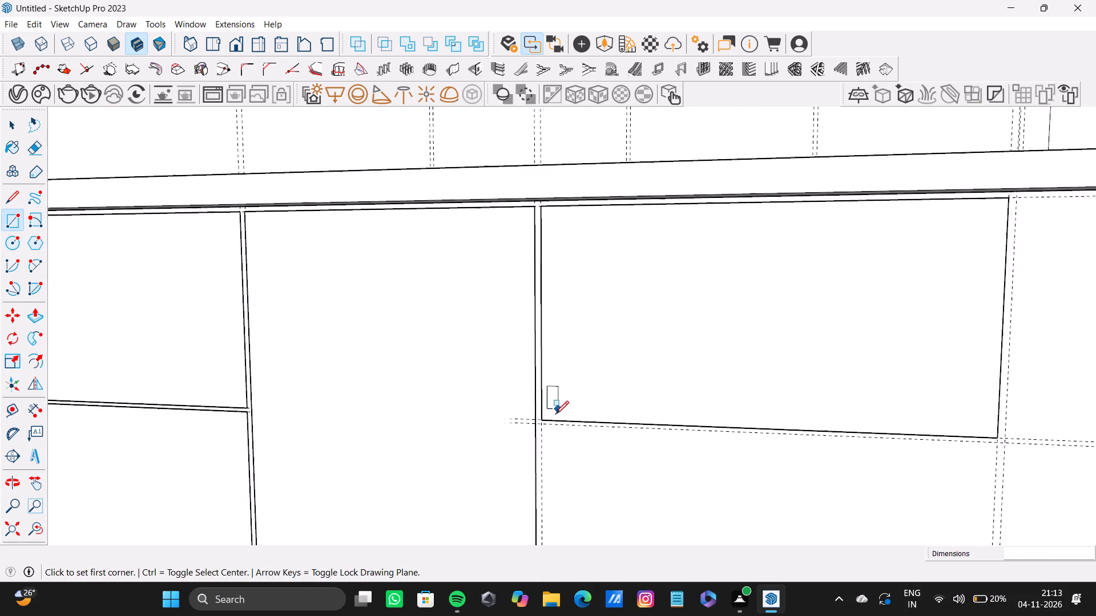
pyautogui.scroll(4, 555, 414)
pyautogui.click(540, 427)
pyautogui.scroll(-12, 711, 480)
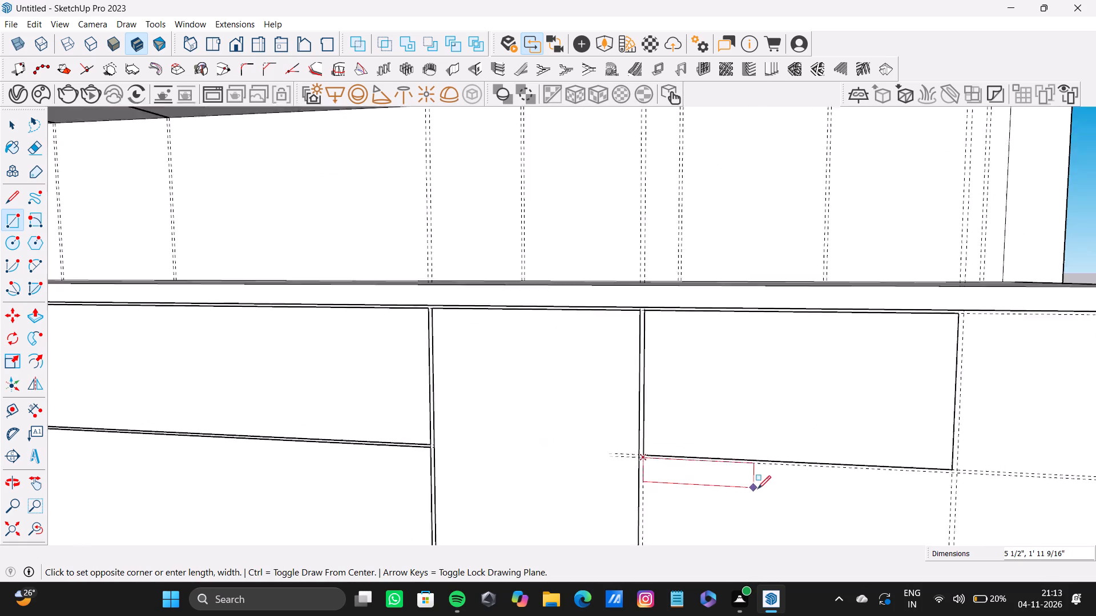
pyautogui.scroll(-5, 757, 489)
pyautogui.scroll(-4, 822, 514)
pyautogui.moveTo(821, 529); pyautogui.dragTo(808, 445, button='middle')
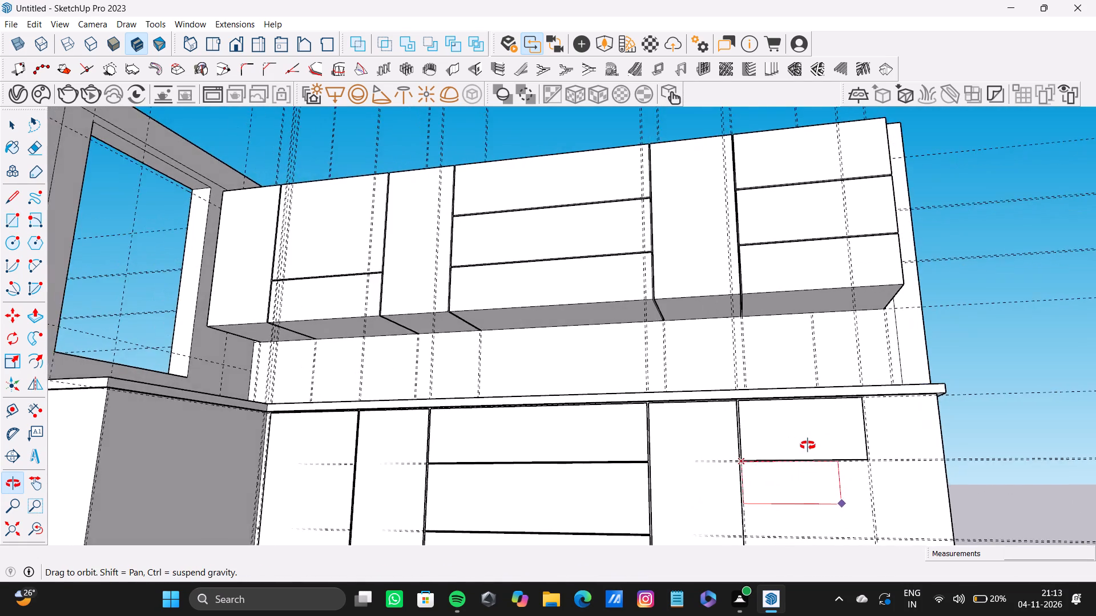
pyautogui.moveTo(808, 445); pyautogui.dragTo(854, 492, button='middle')
pyautogui.scroll(10, 869, 547)
pyautogui.moveTo(760, 488); pyautogui.dragTo(883, 501, button='middle')
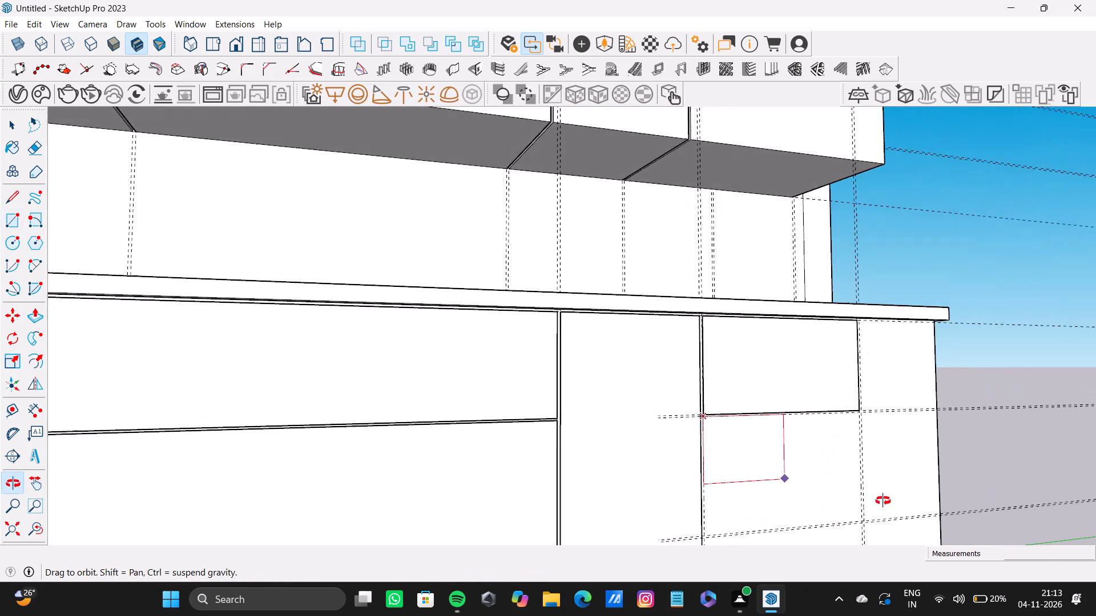
pyautogui.moveTo(883, 501); pyautogui.dragTo(867, 495, button='middle')
pyautogui.scroll(4, 837, 490)
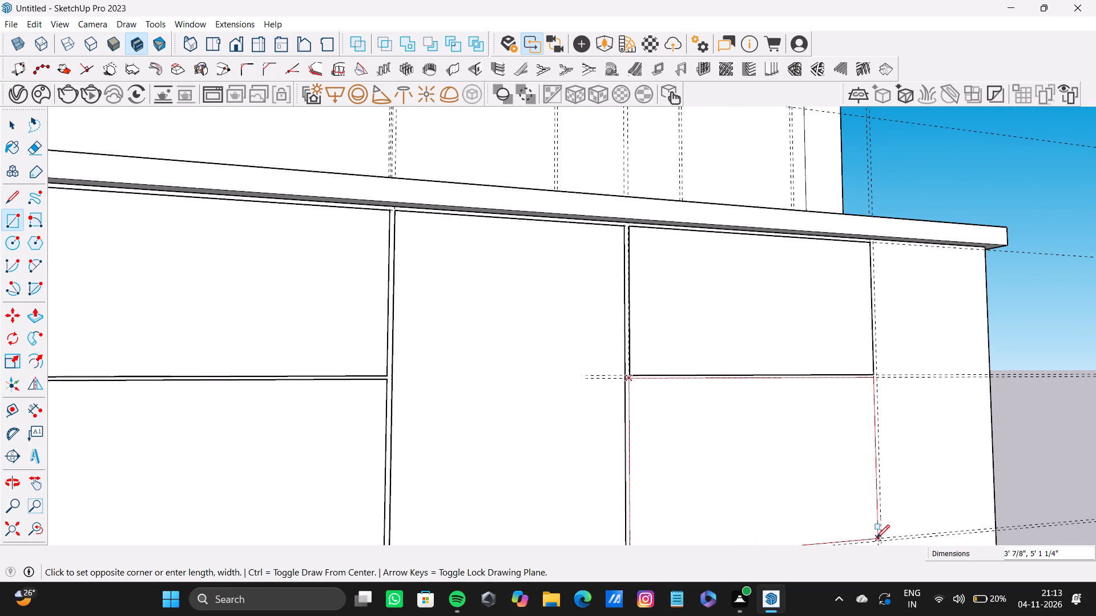
pyautogui.click(876, 538)
pyautogui.scroll(-12, 708, 478)
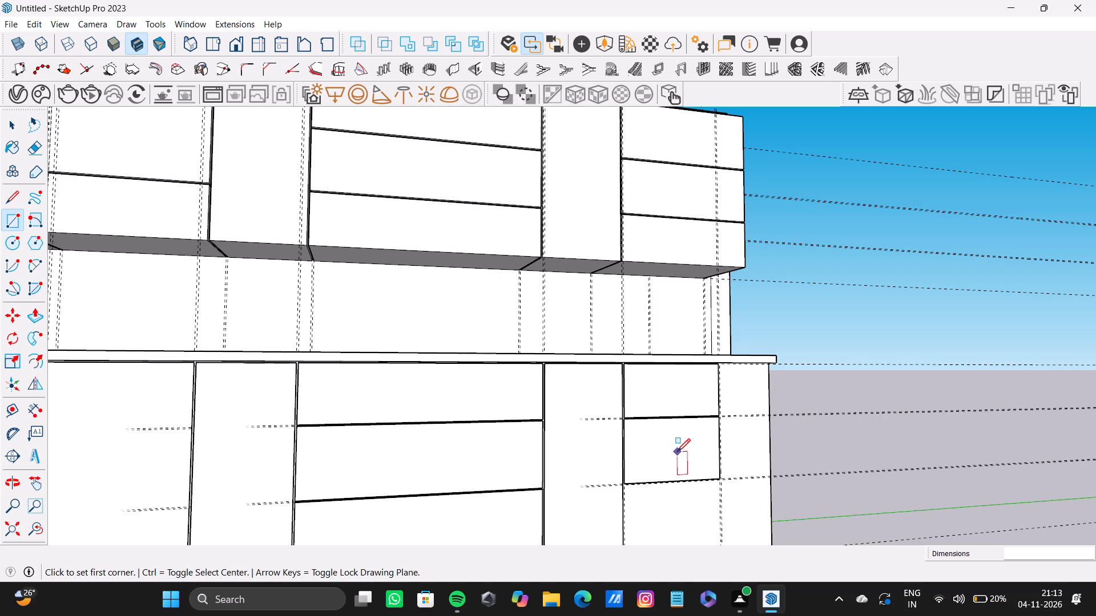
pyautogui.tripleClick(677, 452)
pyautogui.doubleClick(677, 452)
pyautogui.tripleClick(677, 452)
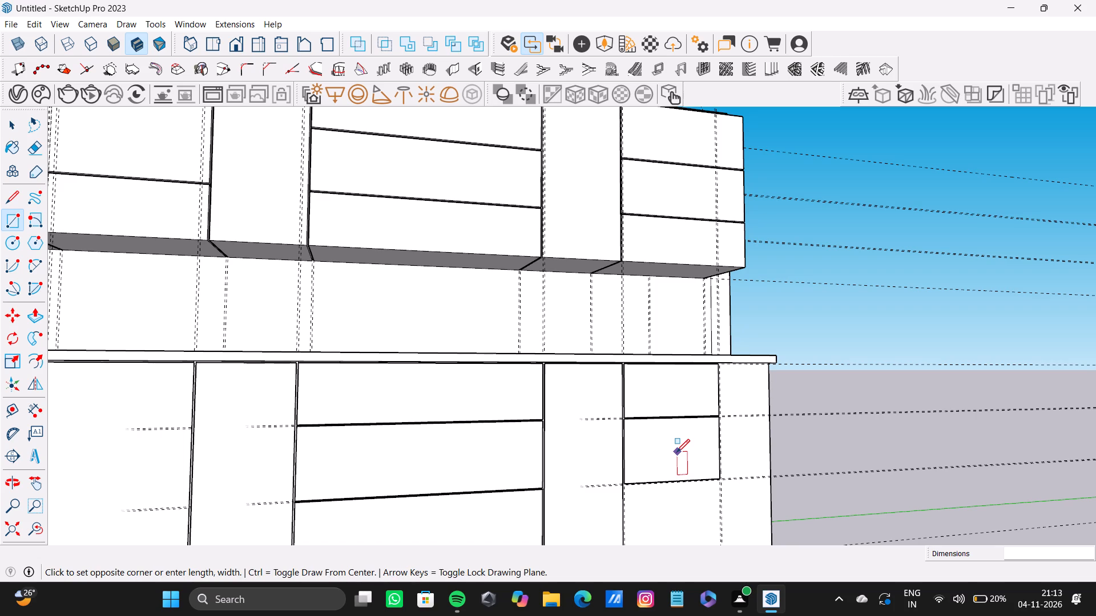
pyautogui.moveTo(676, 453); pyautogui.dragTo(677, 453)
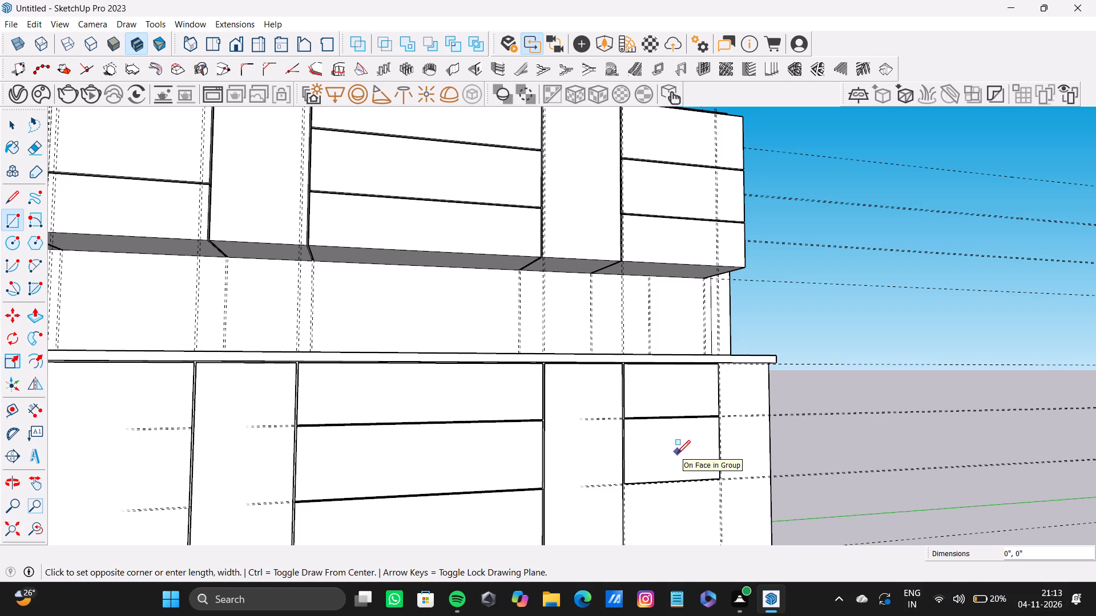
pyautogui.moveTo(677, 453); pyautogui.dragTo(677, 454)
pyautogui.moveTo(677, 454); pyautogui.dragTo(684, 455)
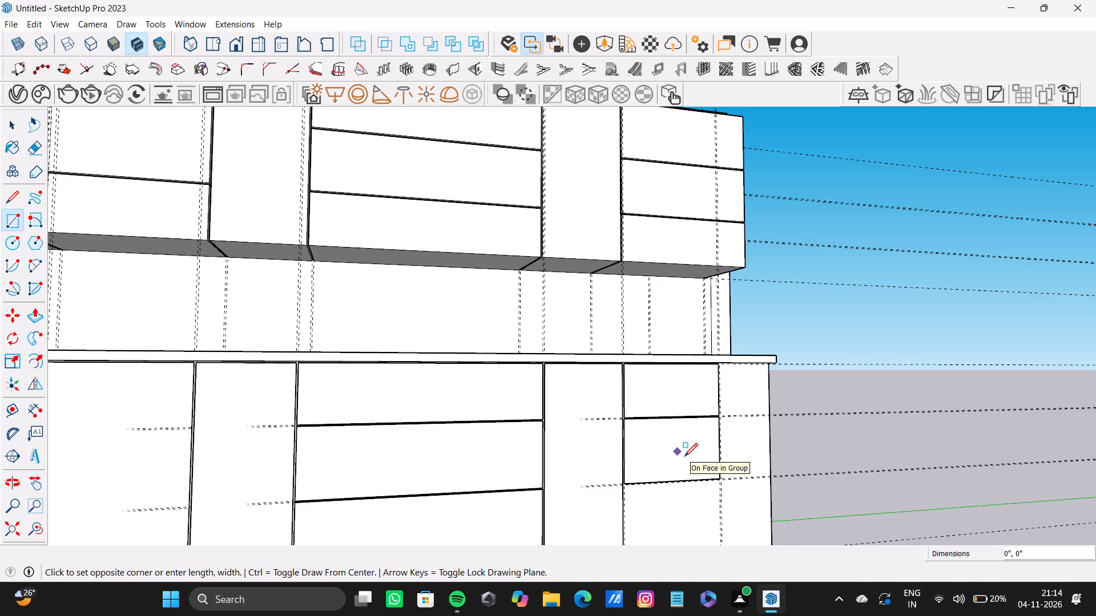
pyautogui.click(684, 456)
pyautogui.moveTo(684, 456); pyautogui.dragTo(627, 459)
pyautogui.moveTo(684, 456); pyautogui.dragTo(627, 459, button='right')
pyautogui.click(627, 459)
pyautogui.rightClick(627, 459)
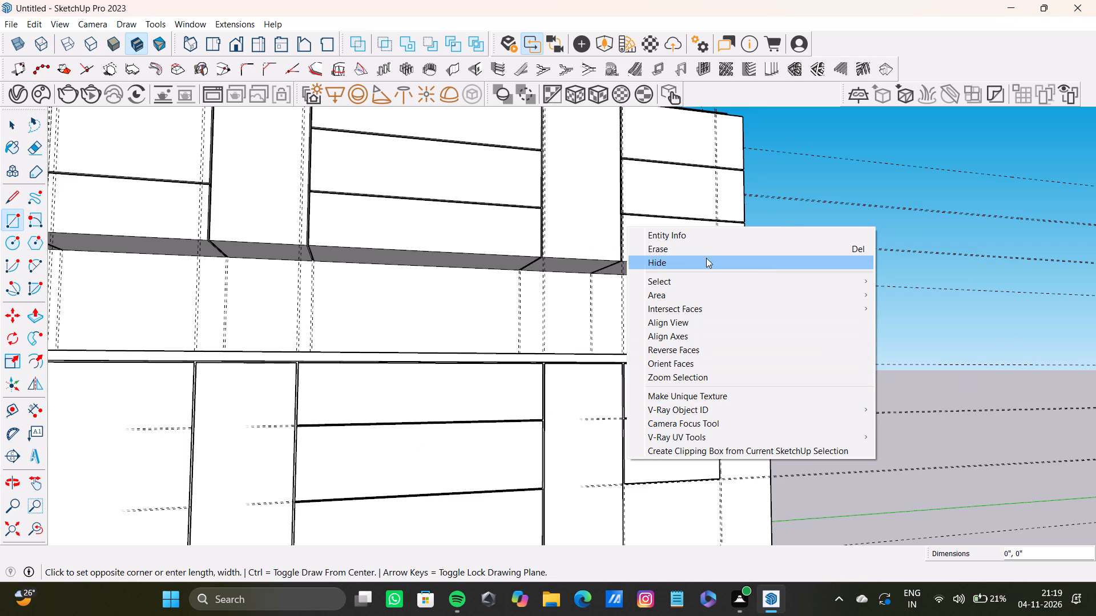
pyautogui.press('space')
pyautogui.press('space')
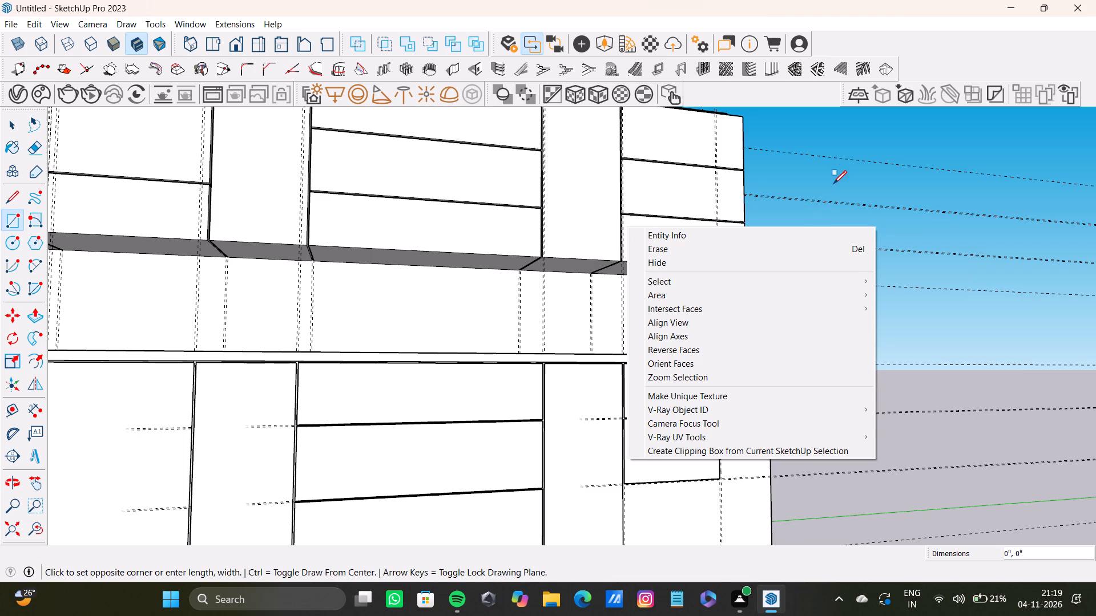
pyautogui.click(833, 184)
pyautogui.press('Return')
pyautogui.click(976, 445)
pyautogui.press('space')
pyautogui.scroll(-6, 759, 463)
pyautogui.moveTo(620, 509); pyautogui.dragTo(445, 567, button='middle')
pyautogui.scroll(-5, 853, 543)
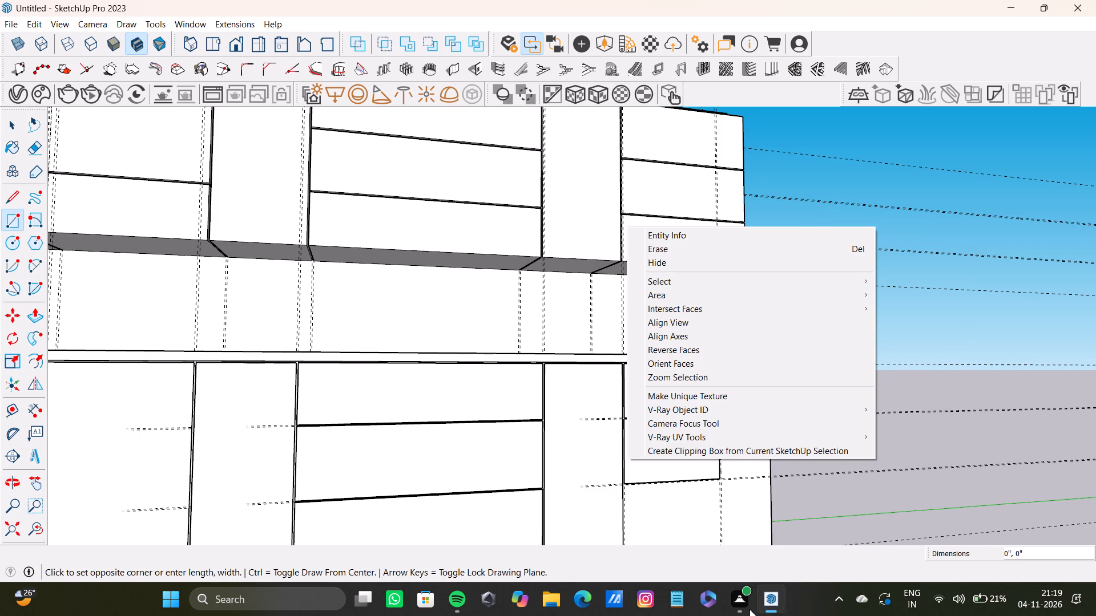